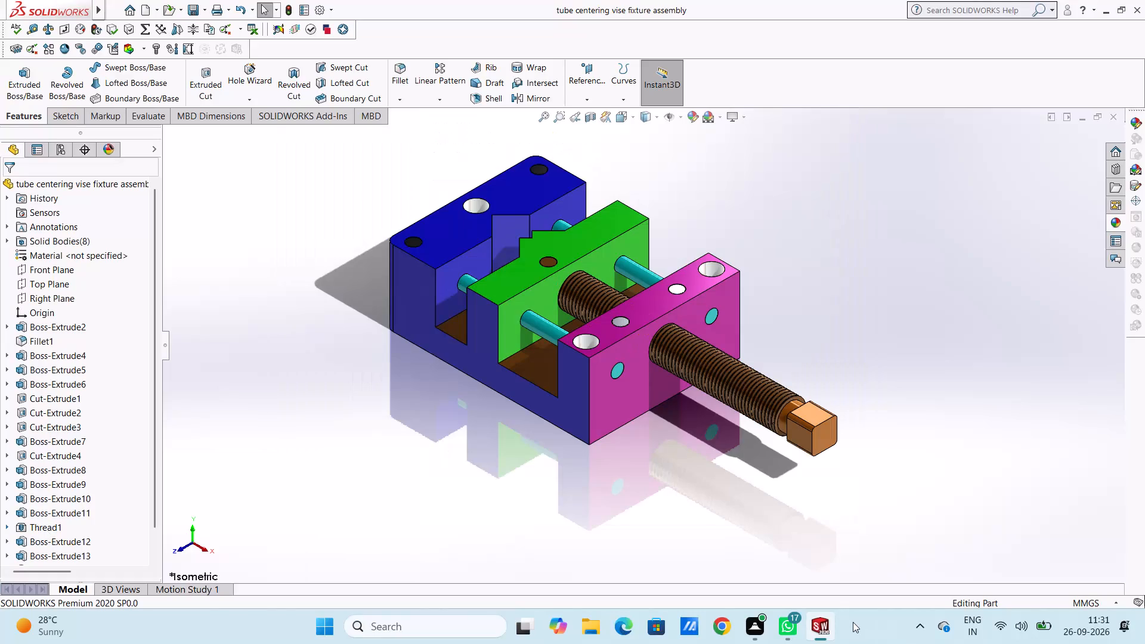
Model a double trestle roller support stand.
Close the tube centering vise fixture assembly file and create a new part document.
left_click(1115, 120)
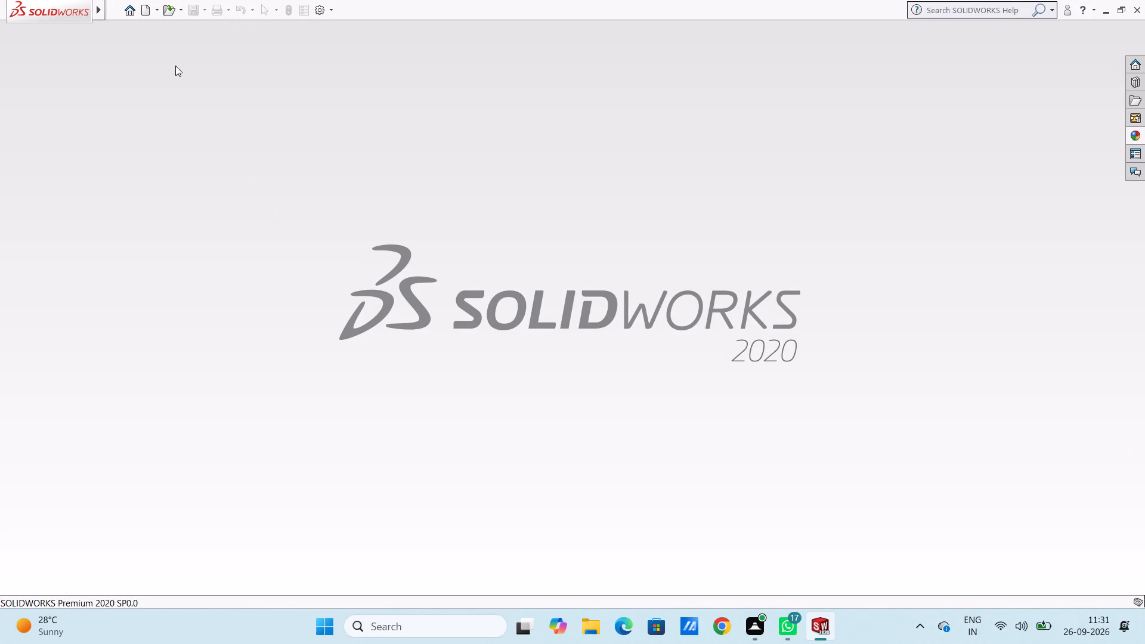
left_click(144, 13)
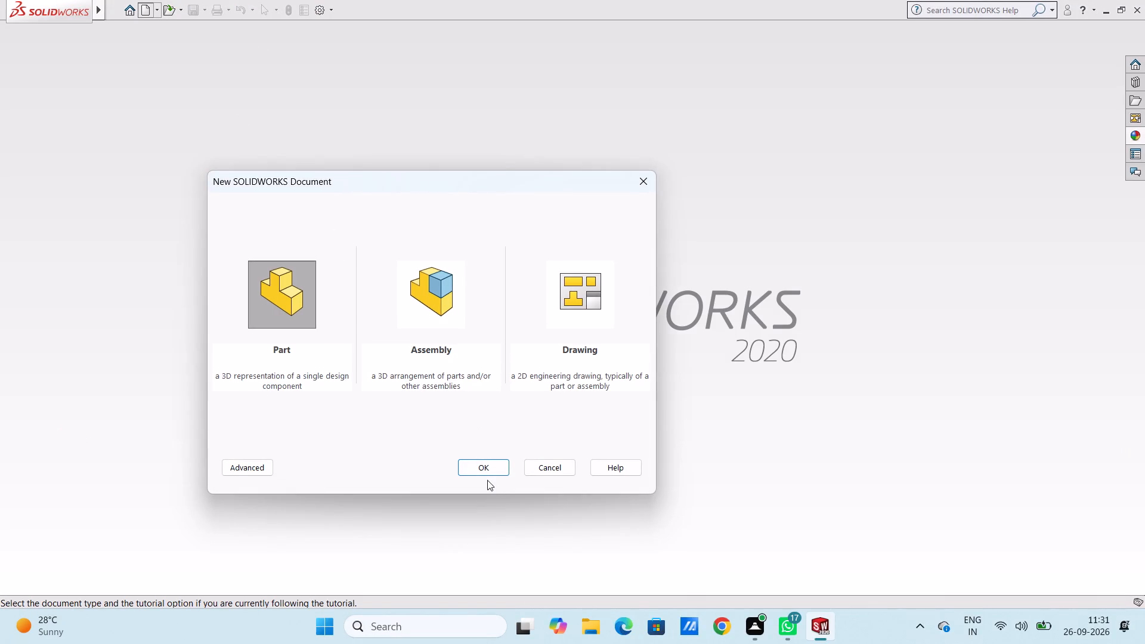
left_click(487, 470)
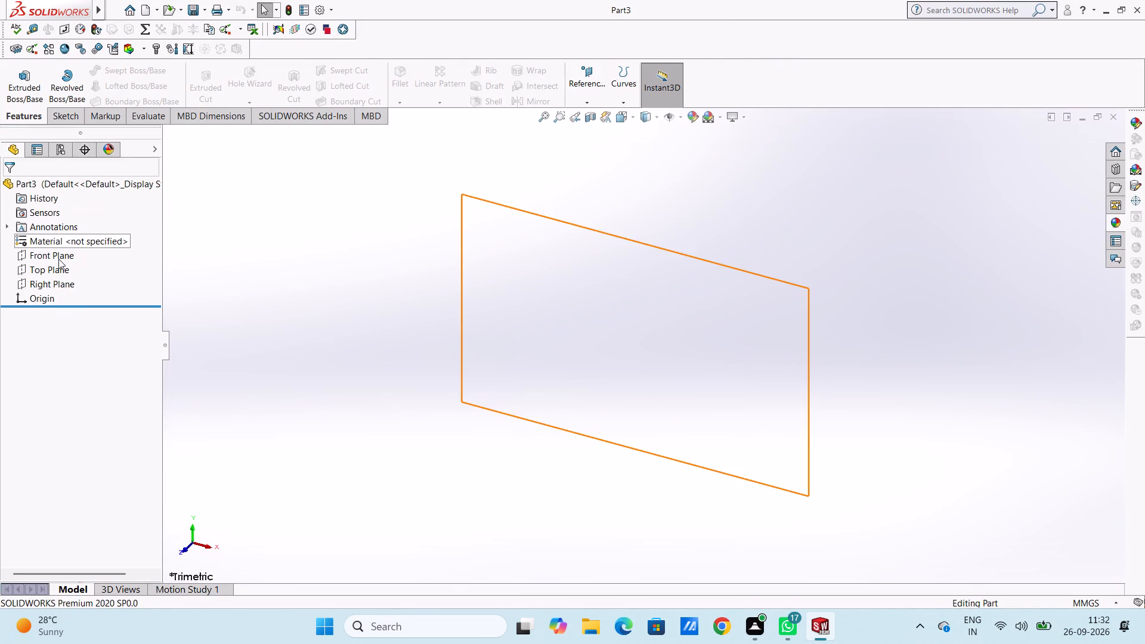
On the Top Plane, sketch a 250 mm horizontal line leftward from the origin, then a 500 mm line rightward from its left end.
left_click(57, 274)
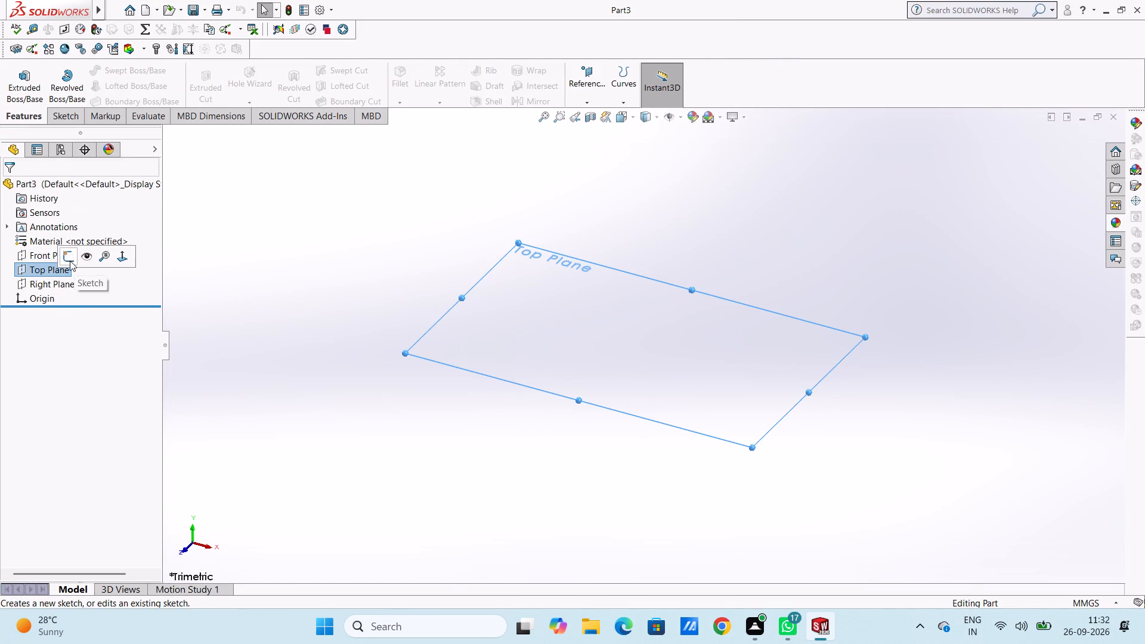
left_click(70, 261)
left_click(317, 256)
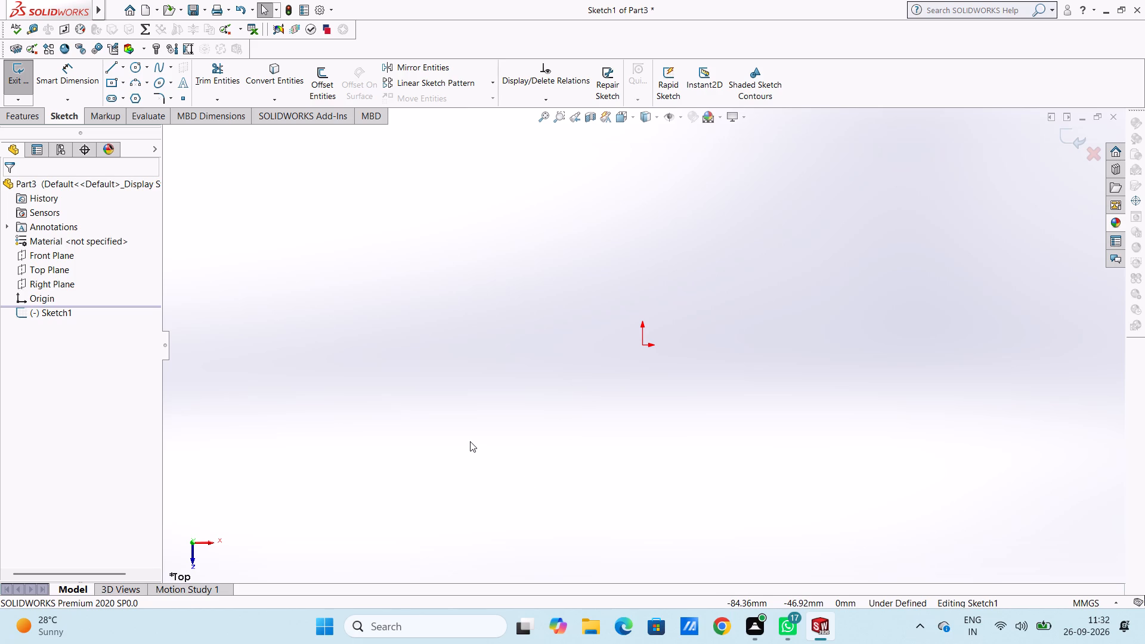
left_click(109, 69)
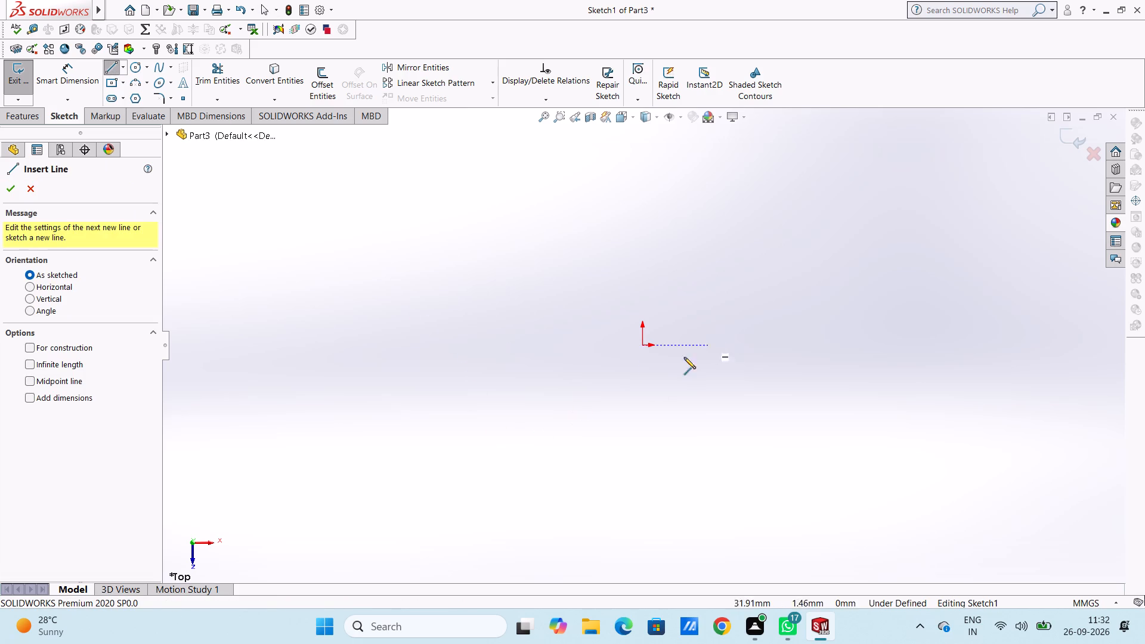
left_click(643, 345)
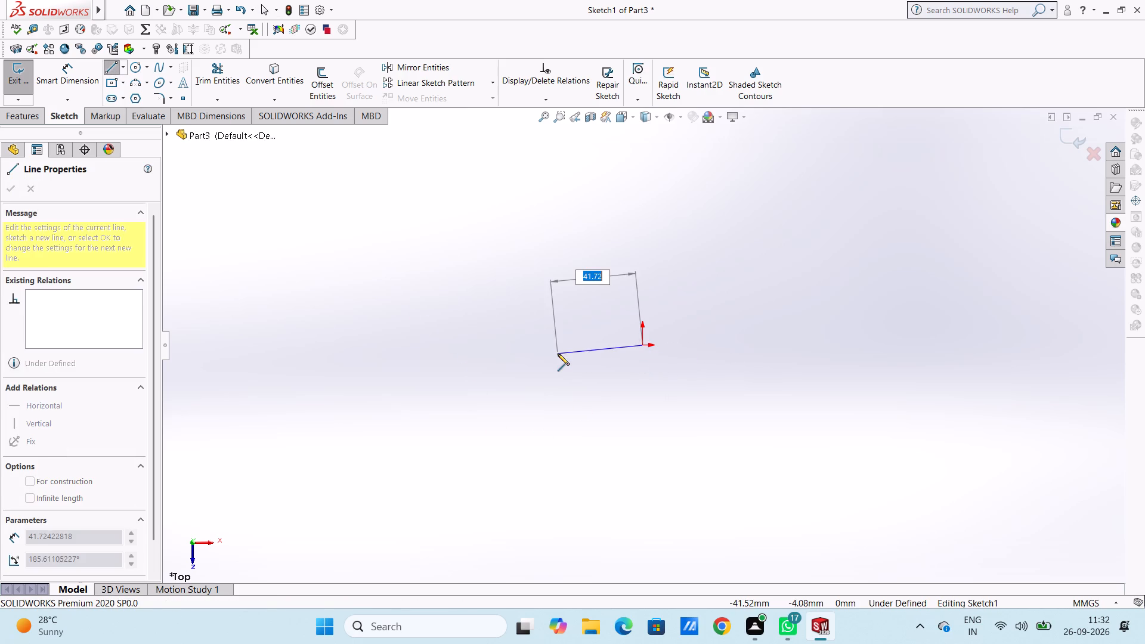
scroll(559, 345, "up", 3)
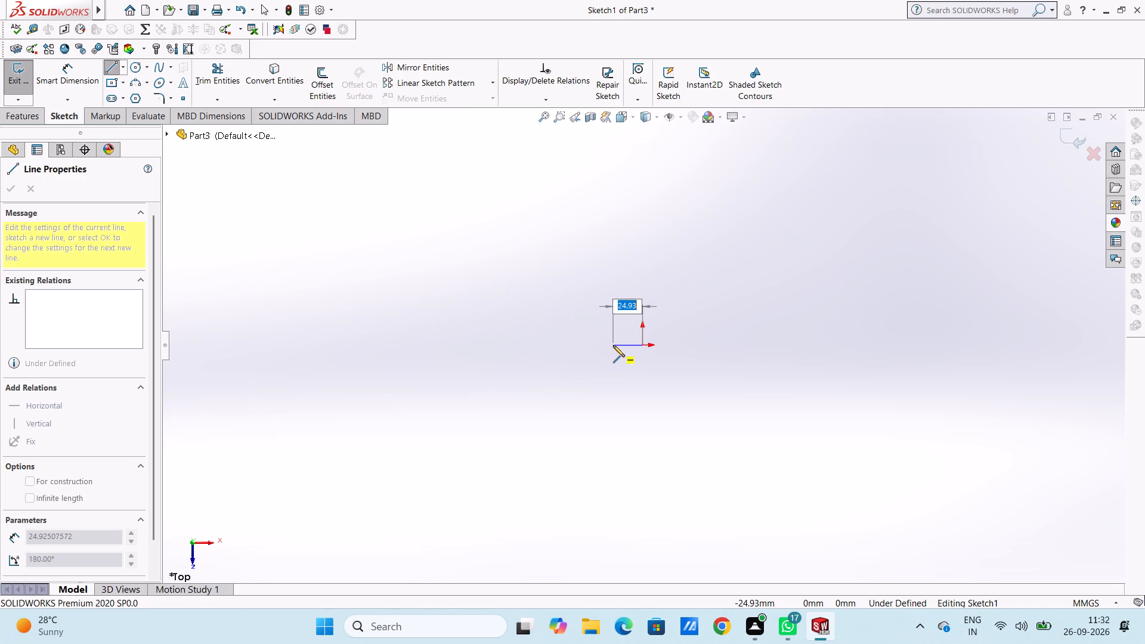
scroll(613, 345, "up", 3)
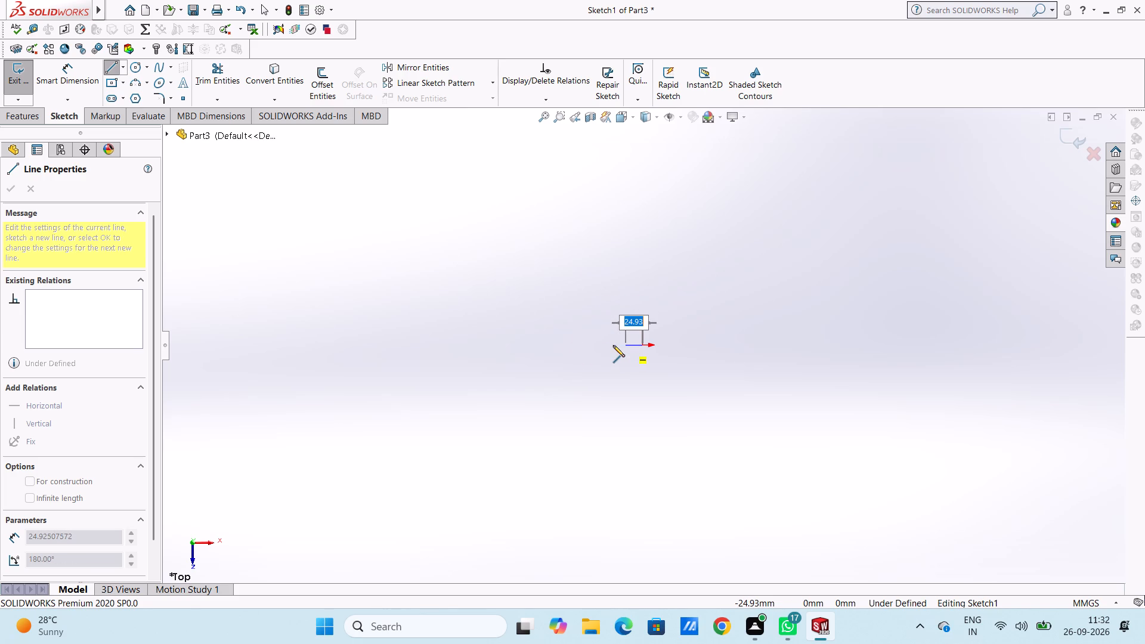
type("250")
key("Return")
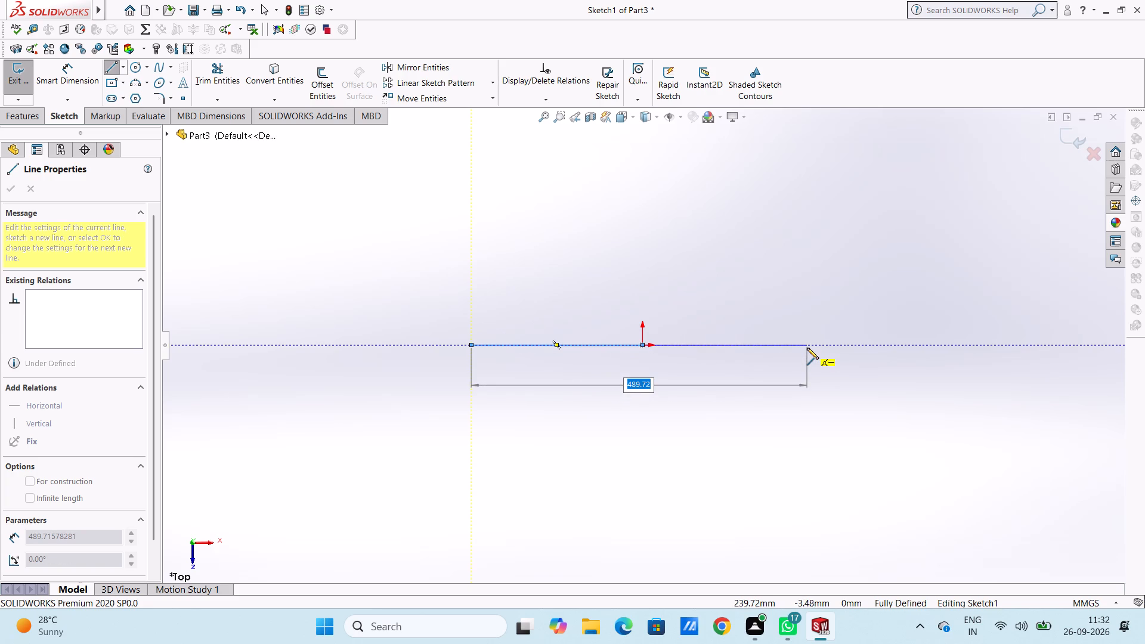
type("500")
key("Return")
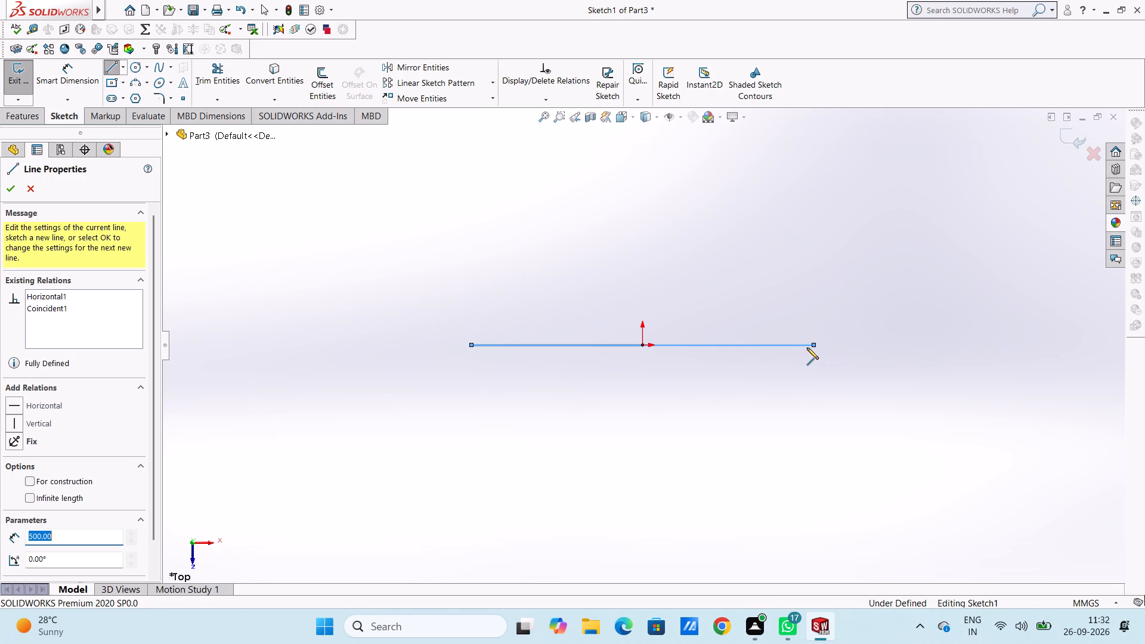
key("Escape")
key("Escape")
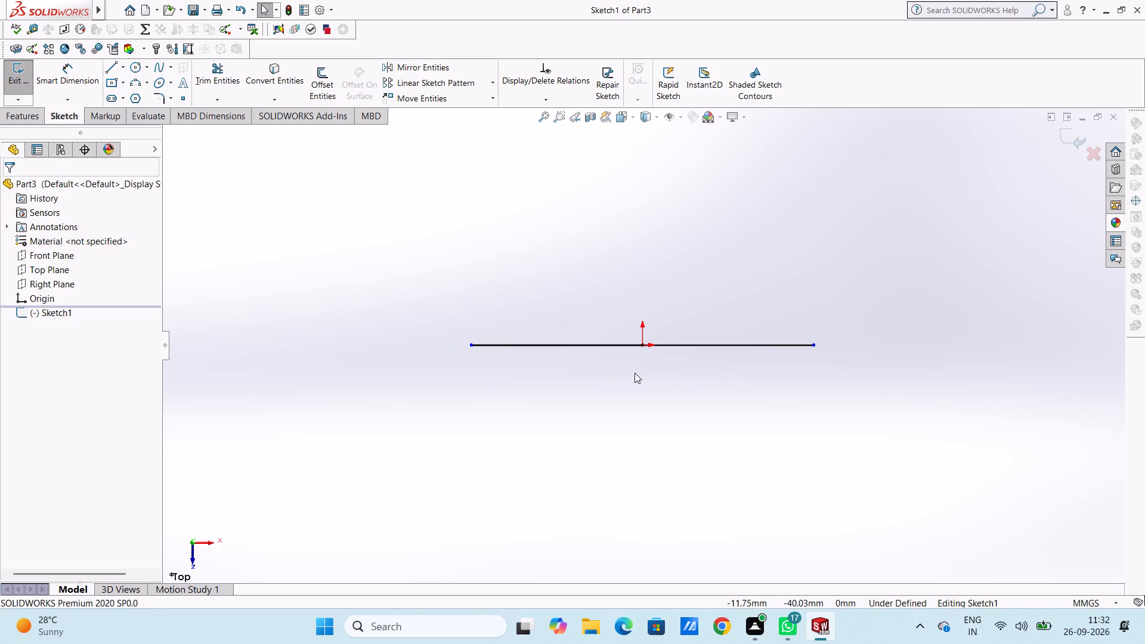
Delete the 250 mm line that overlaps the left half of the base line.
left_click(629, 345)
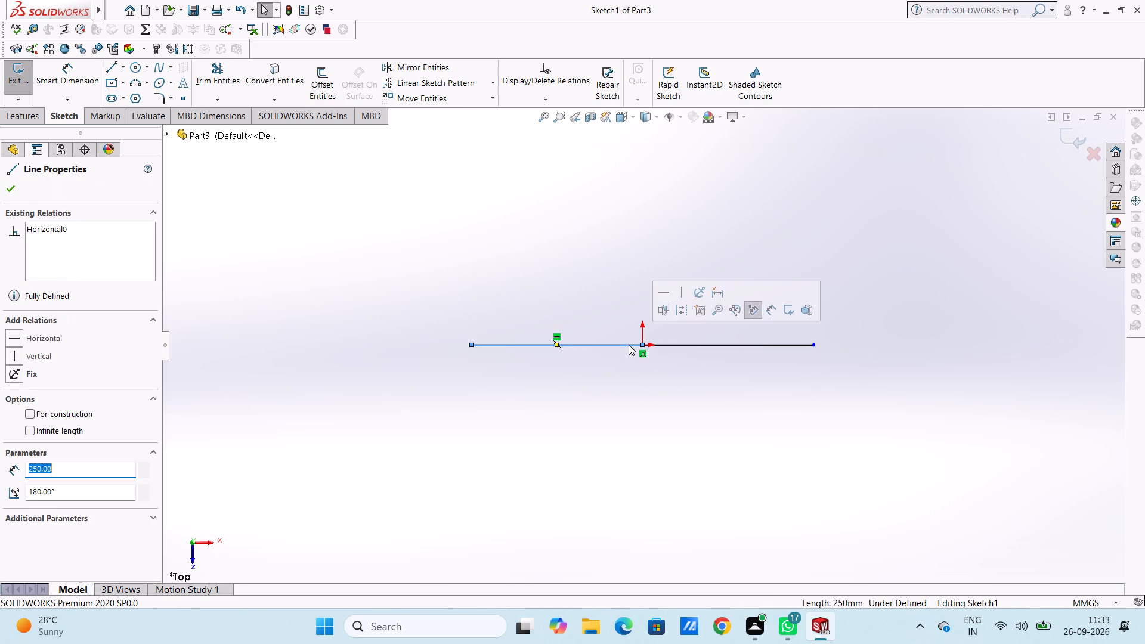
key("Delete")
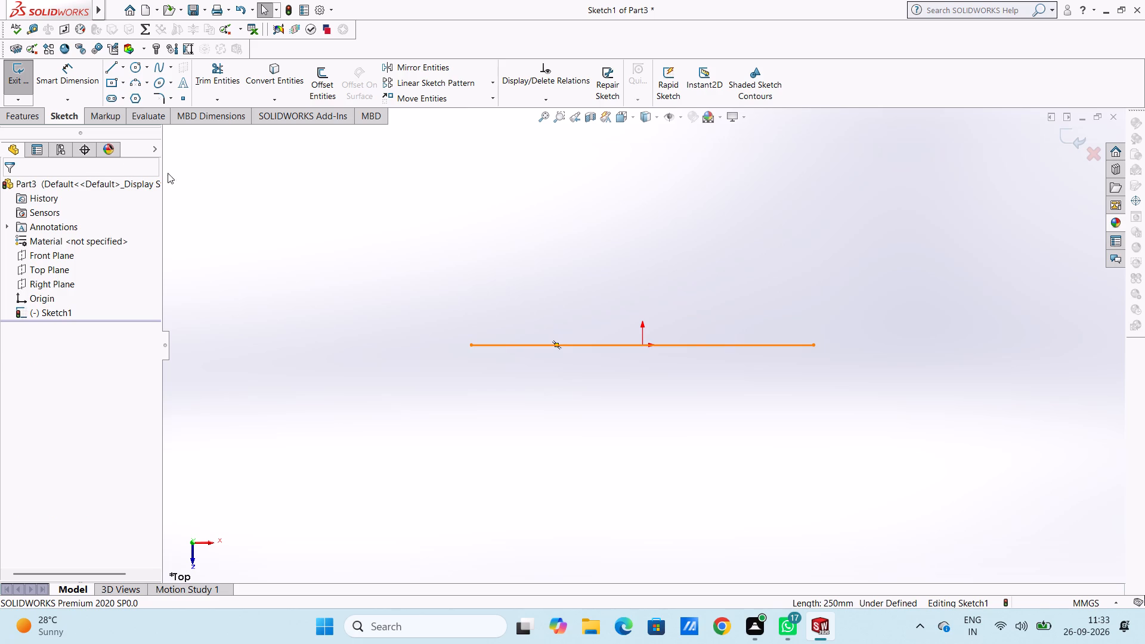
Dimension the base line's left end to the origin and the base line's overall length.
left_click(78, 75)
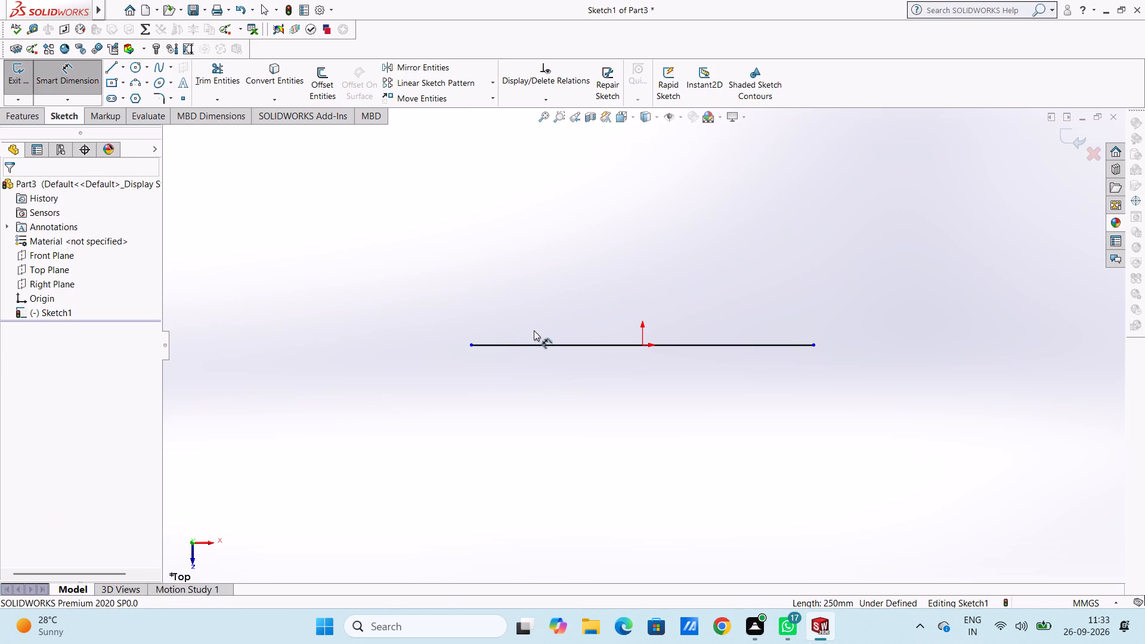
left_click(471, 345)
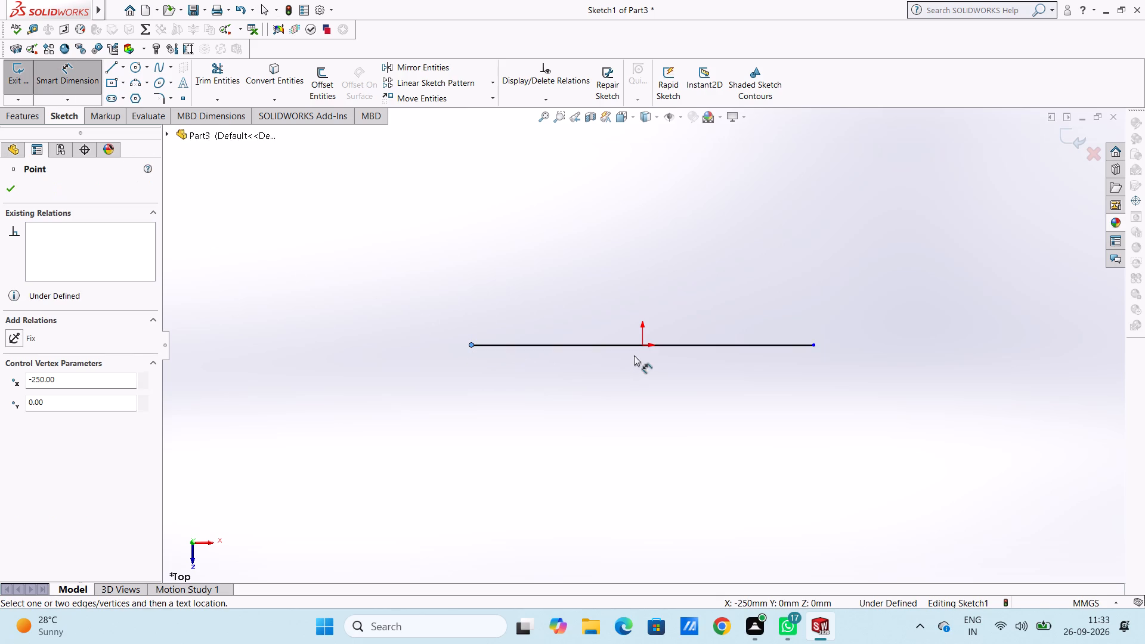
left_click(643, 344)
left_click(610, 487)
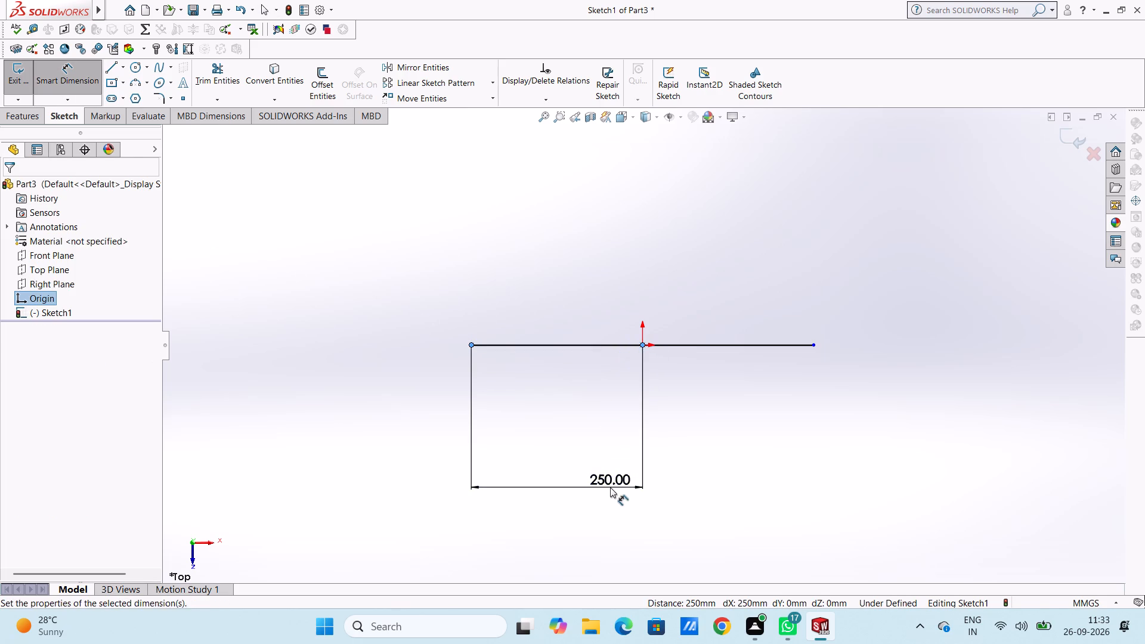
left_click(557, 470)
left_click(547, 434)
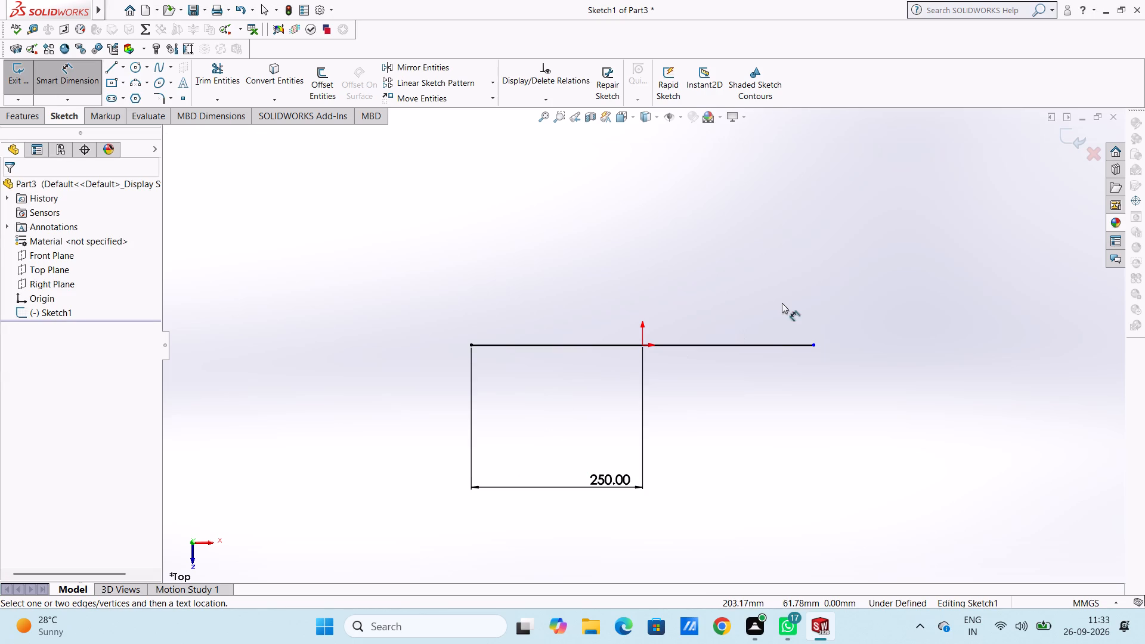
left_click(766, 344)
left_click(749, 431)
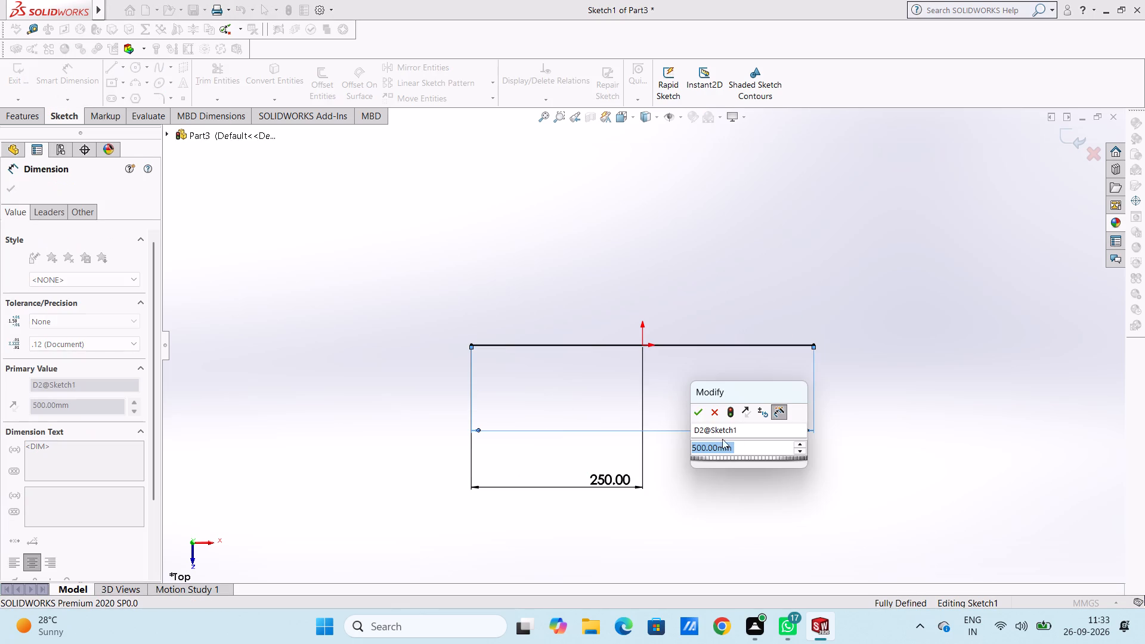
left_click(700, 413)
left_click(612, 404)
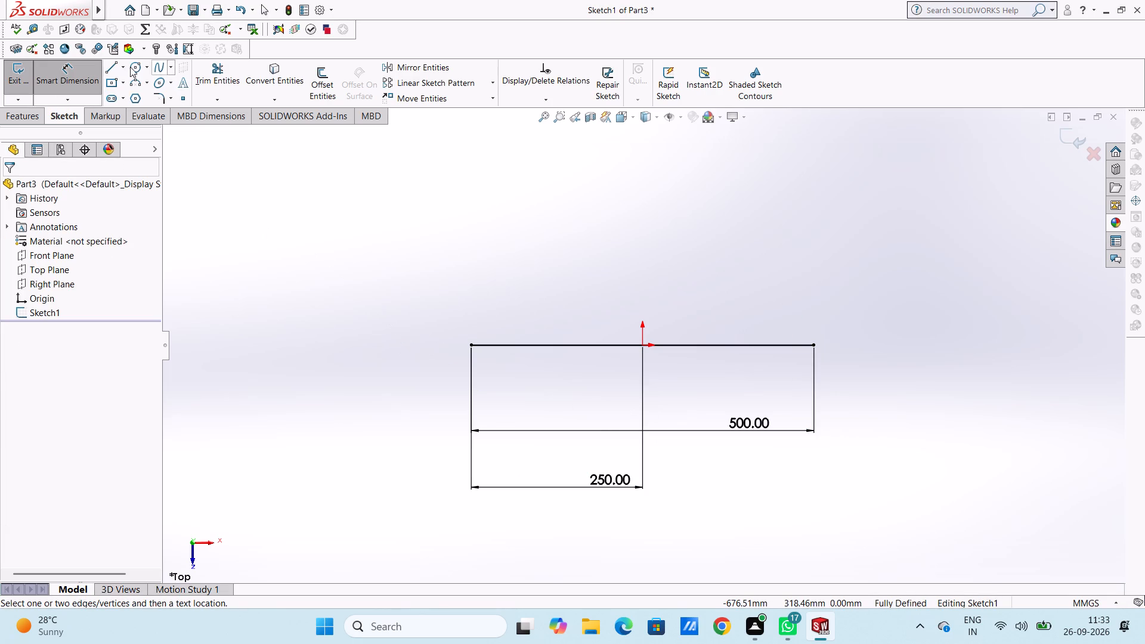
From the base line's left end, sketch connected lines 140 mm up, 60 mm right, 60 mm down, 50 mm right, and back up level with the top.
left_click(110, 71)
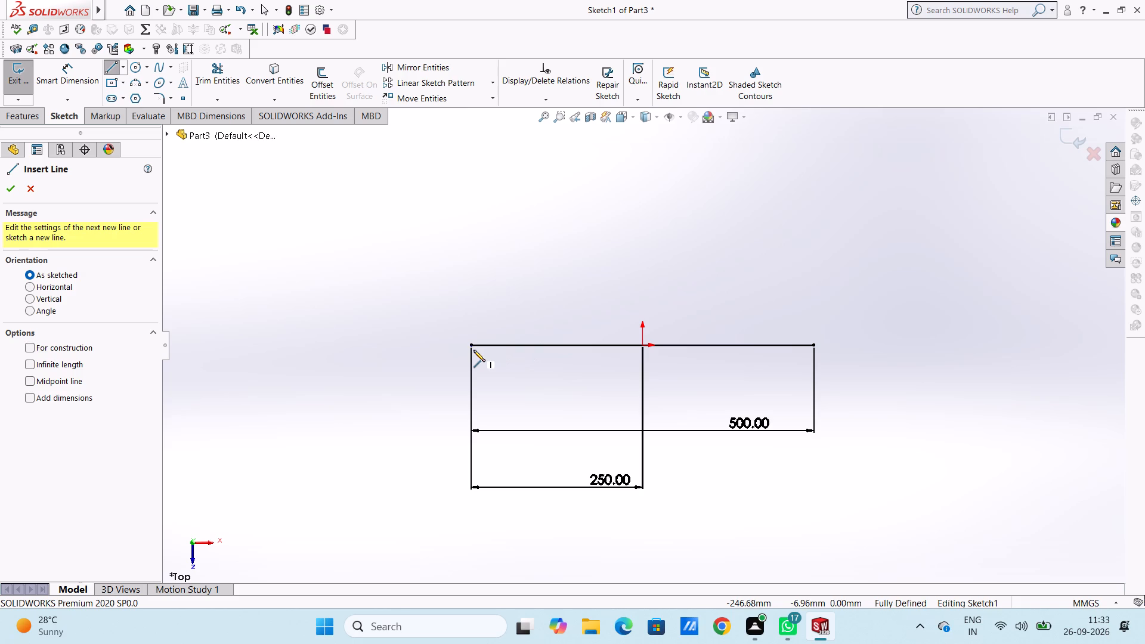
left_click(471, 345)
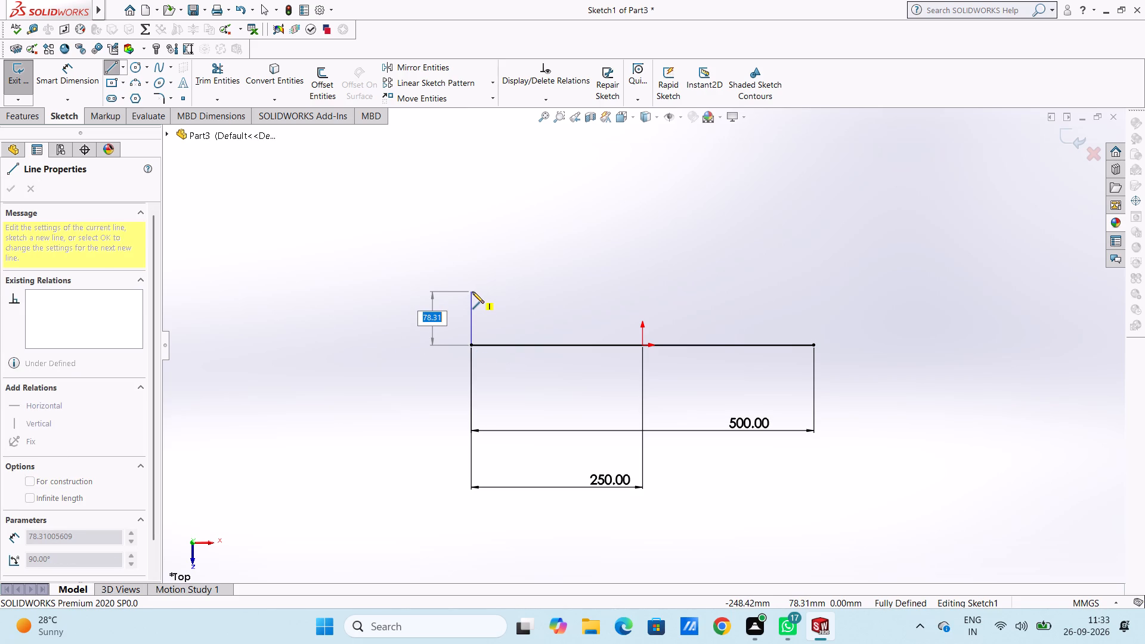
type("140")
key("Return")
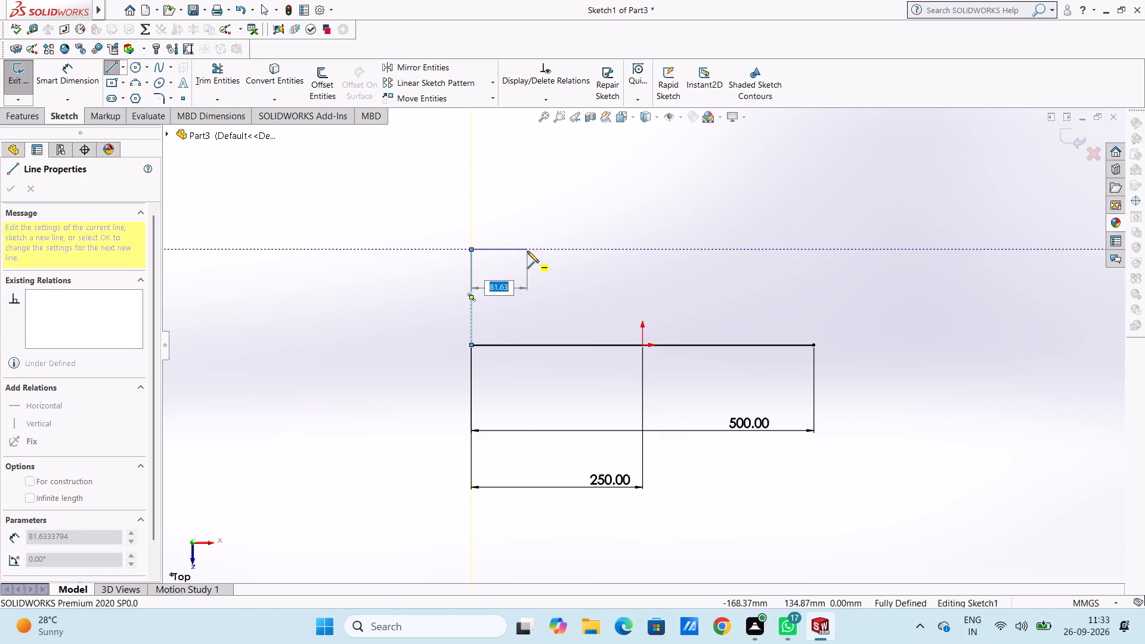
type("60")
key("Return")
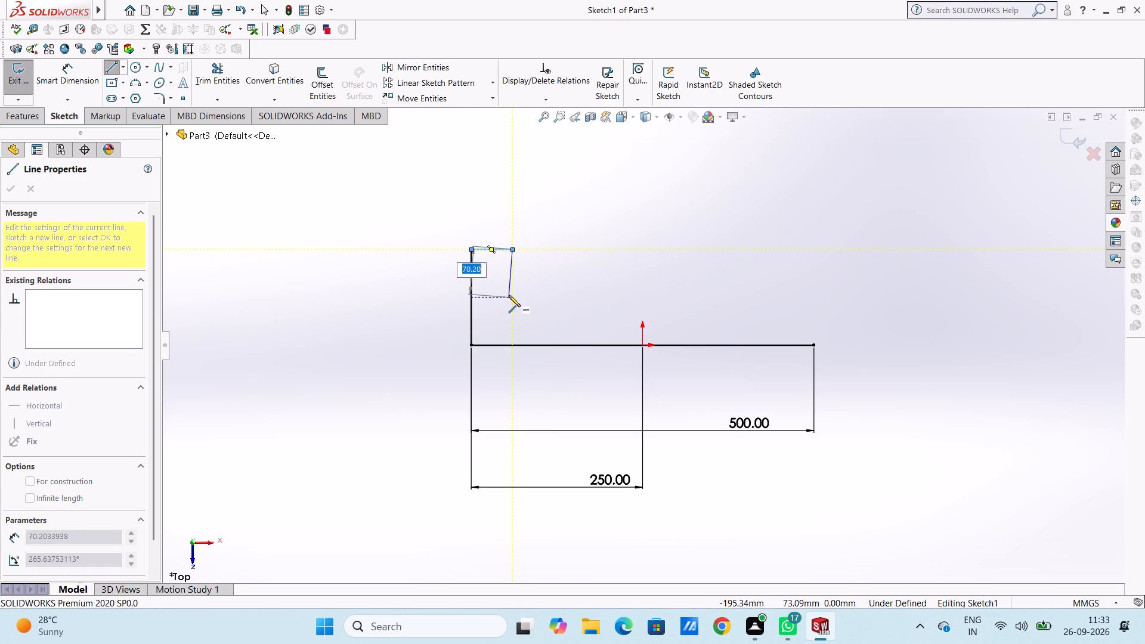
type("60")
key("Return")
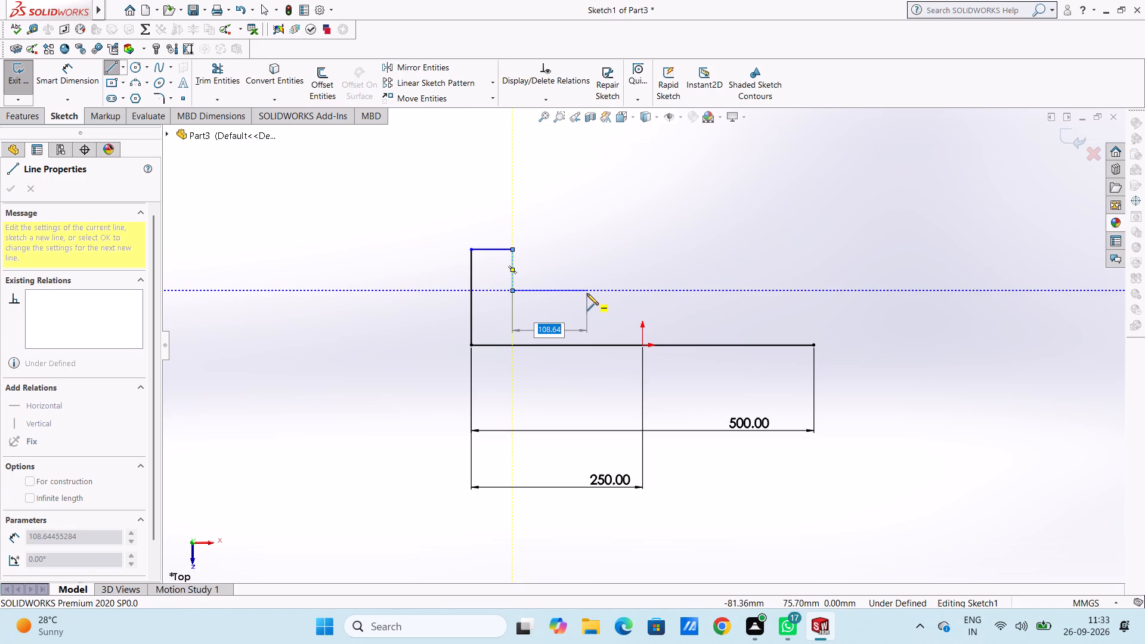
type("50")
key("Return")
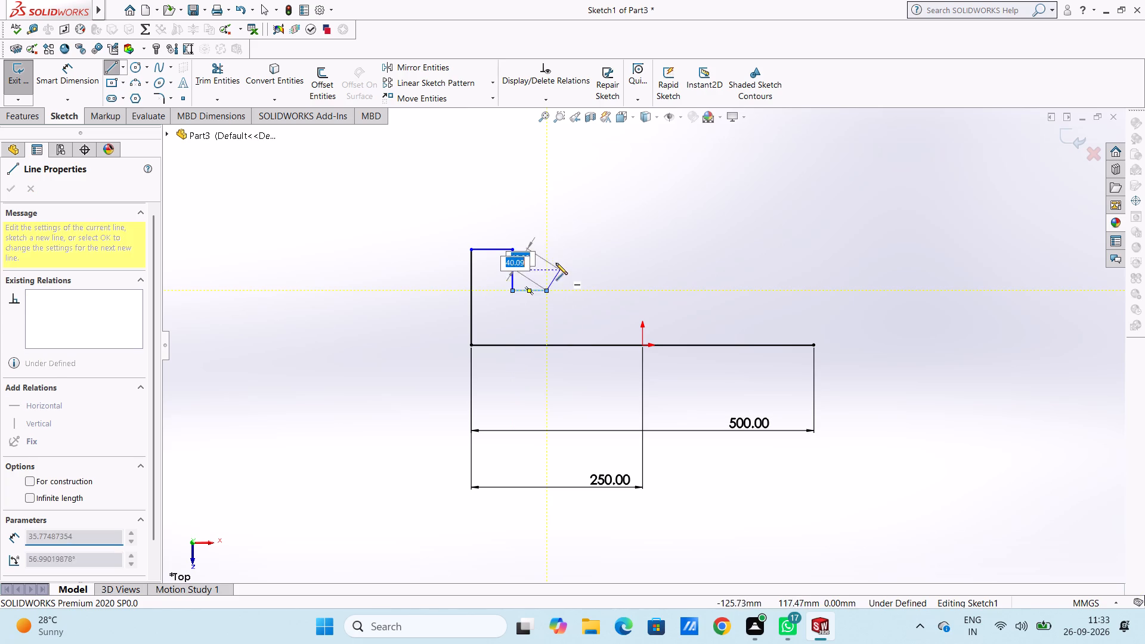
left_click(549, 249)
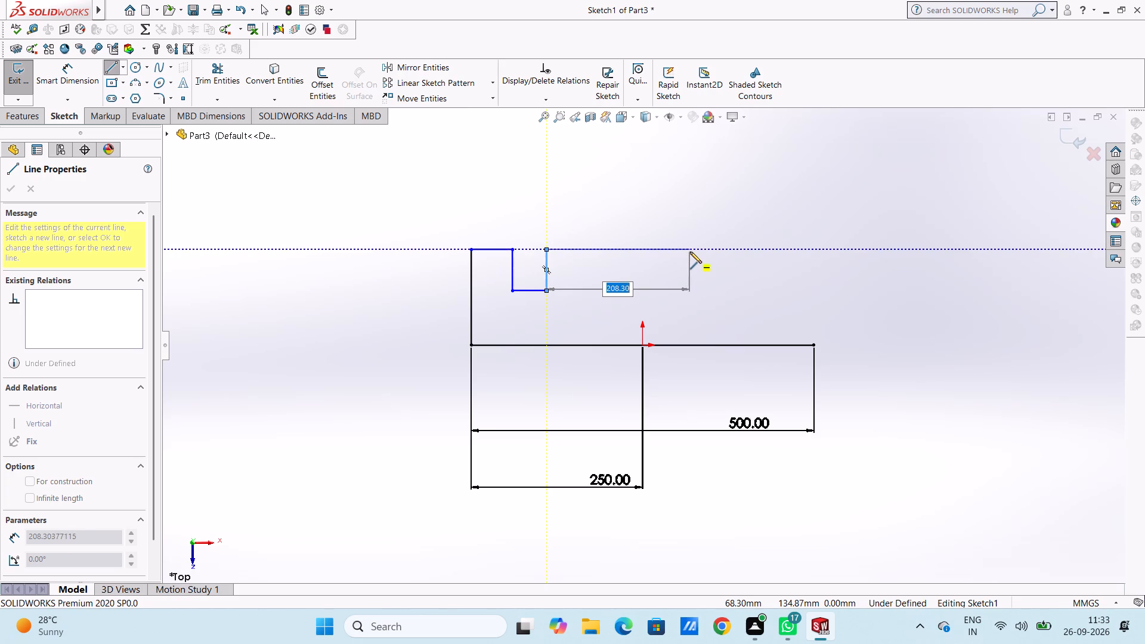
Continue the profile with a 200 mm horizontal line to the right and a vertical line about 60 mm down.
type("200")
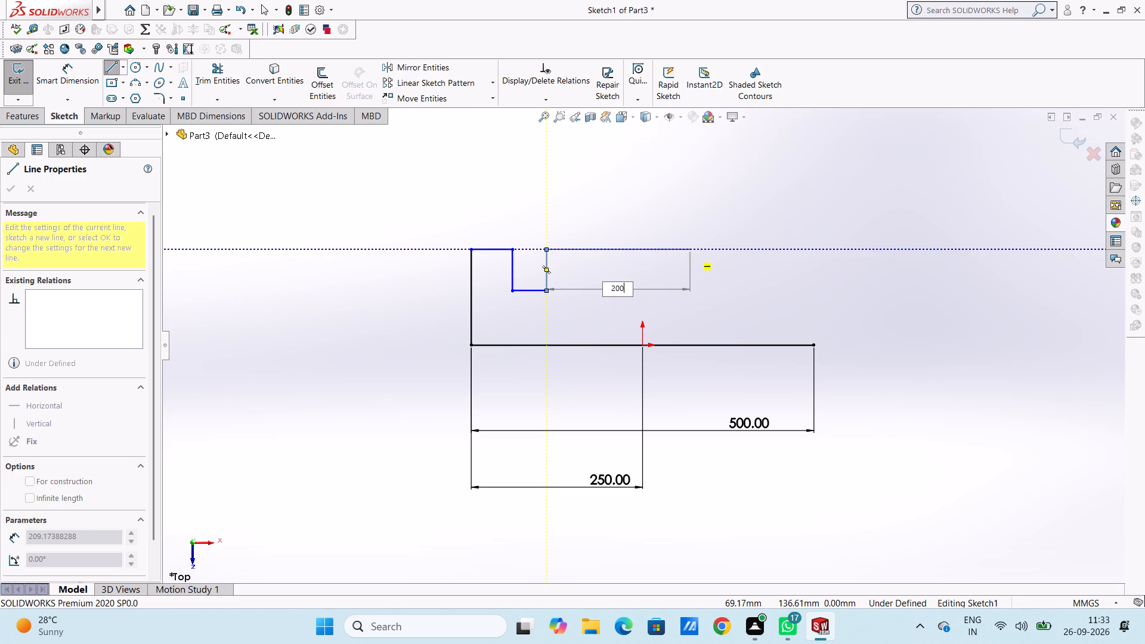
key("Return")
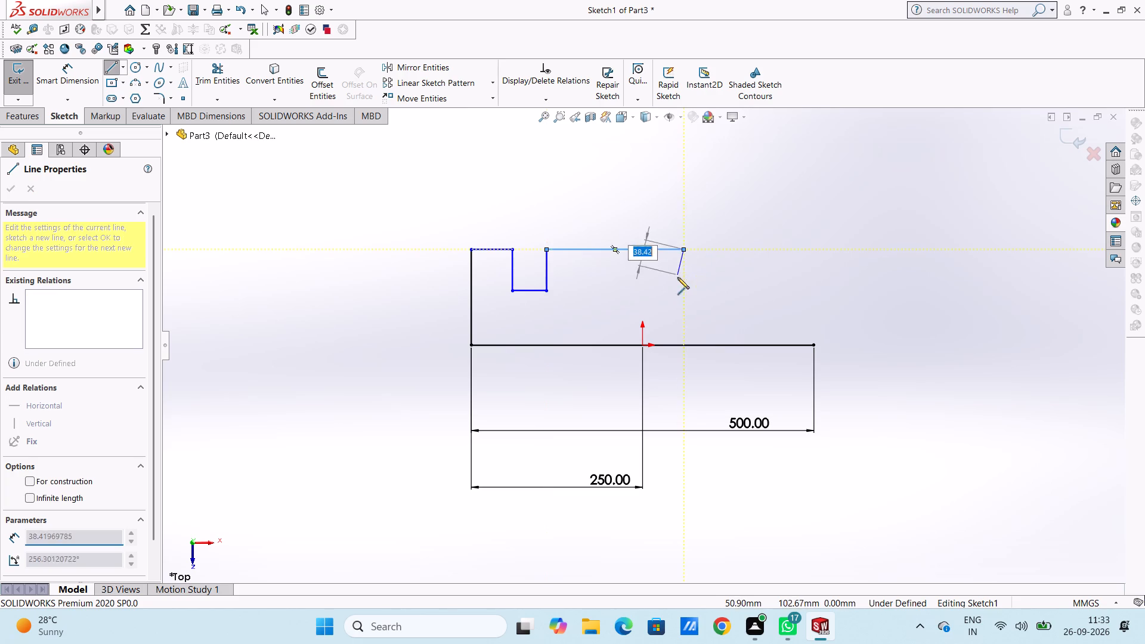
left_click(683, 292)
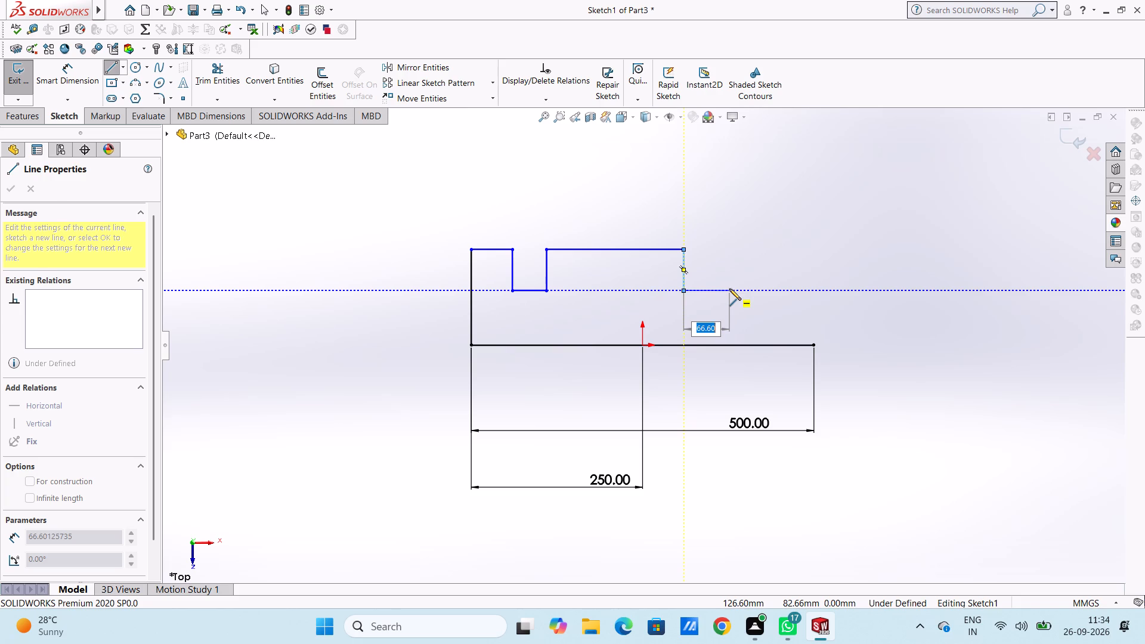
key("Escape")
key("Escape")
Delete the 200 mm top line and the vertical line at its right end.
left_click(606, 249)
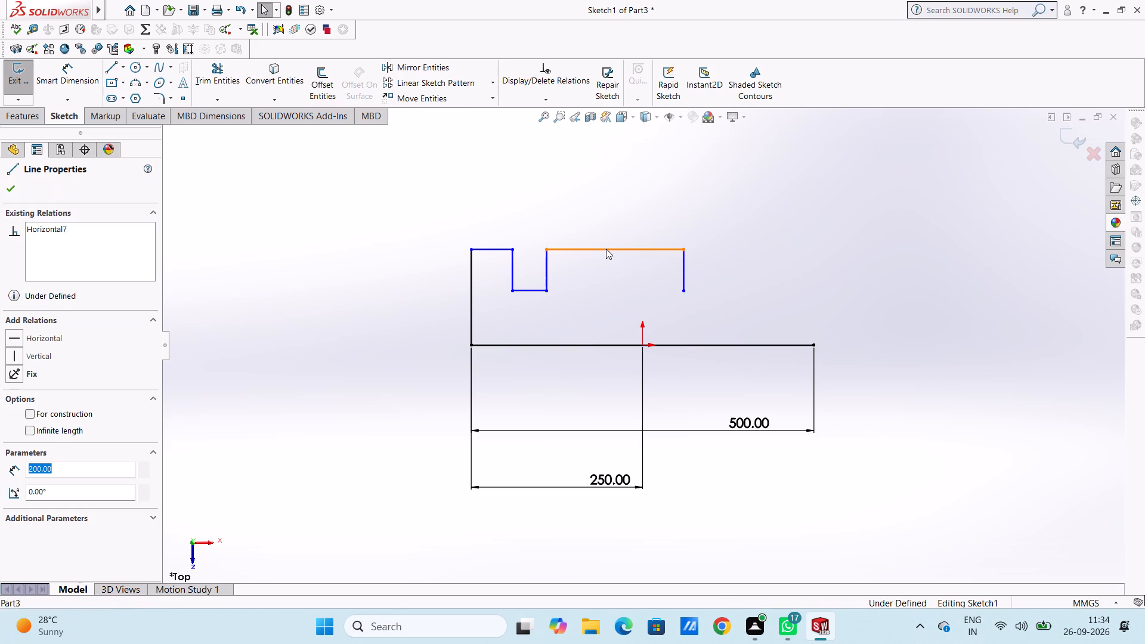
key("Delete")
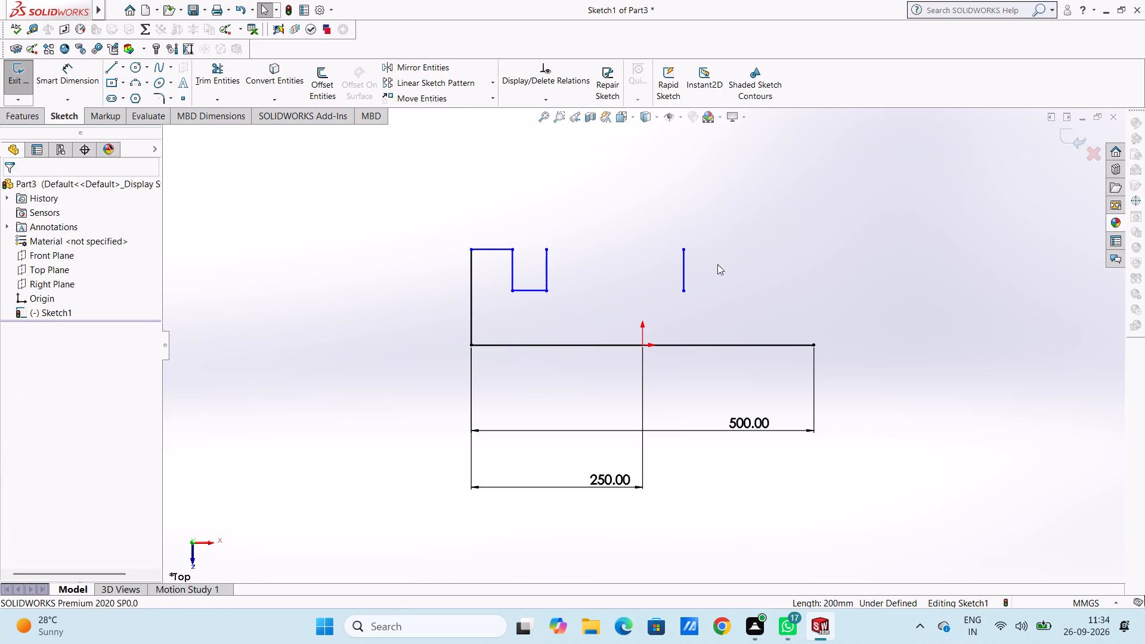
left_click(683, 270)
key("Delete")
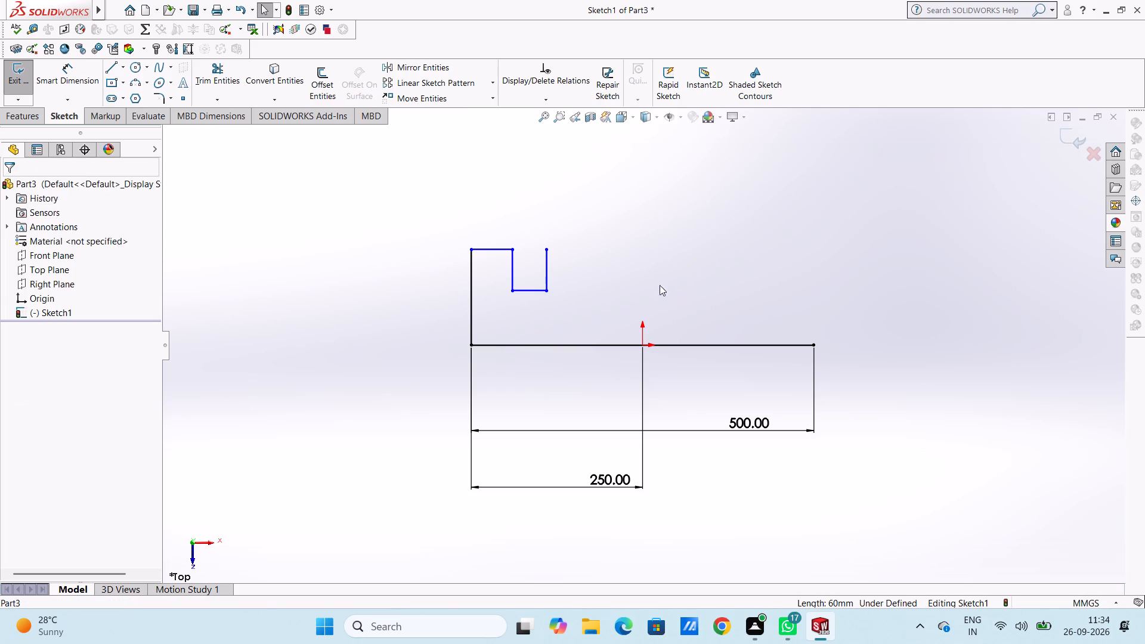
Continue the profile 280 mm right, 60 mm down, 50 mm right, 60 mm up, 60 mm right, and down to the base line's right end.
left_click(108, 68)
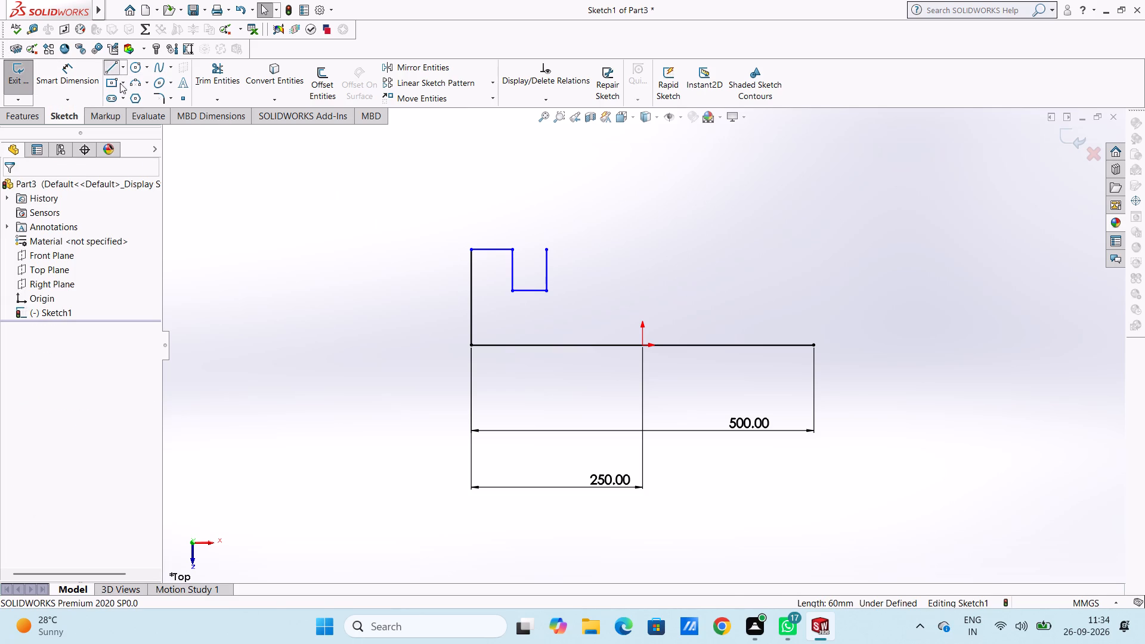
left_click(546, 249)
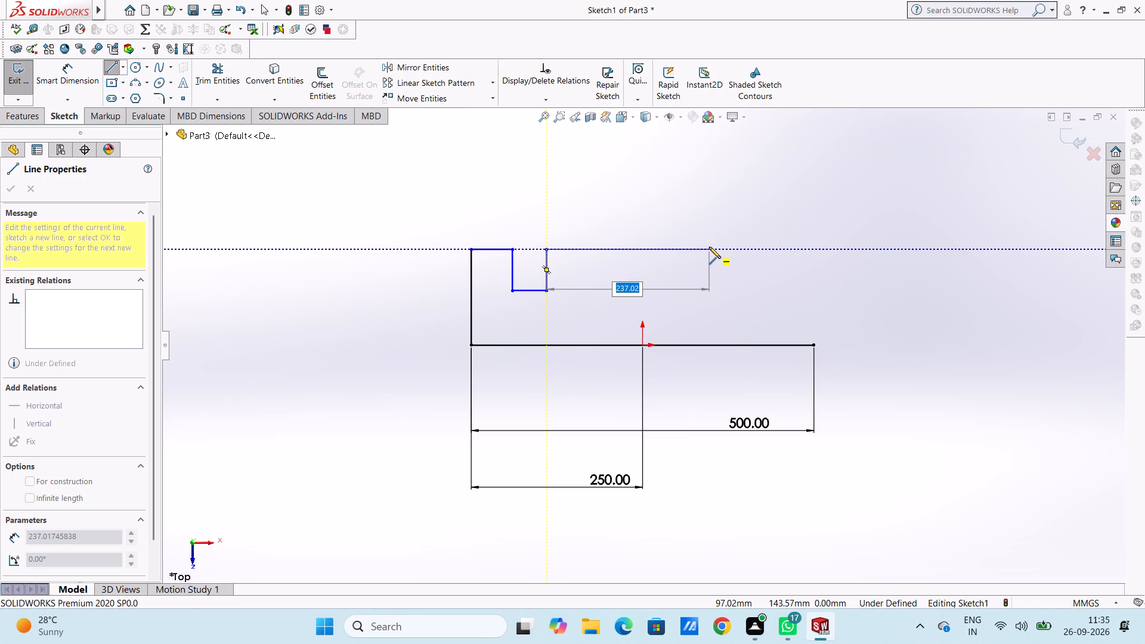
type("280")
key("Return")
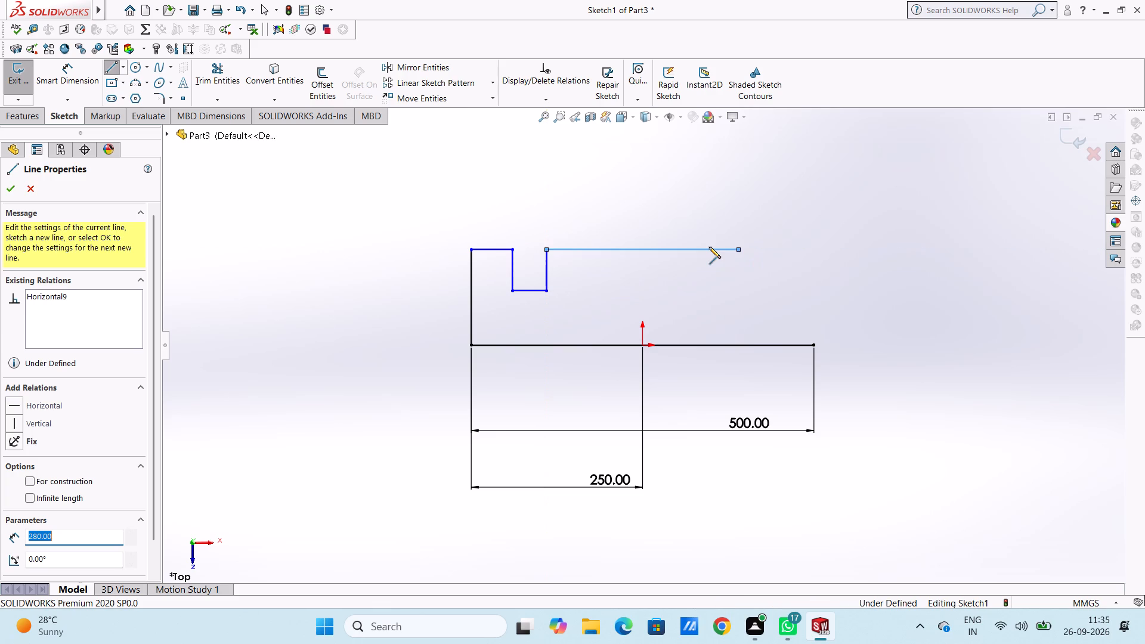
left_click(738, 290)
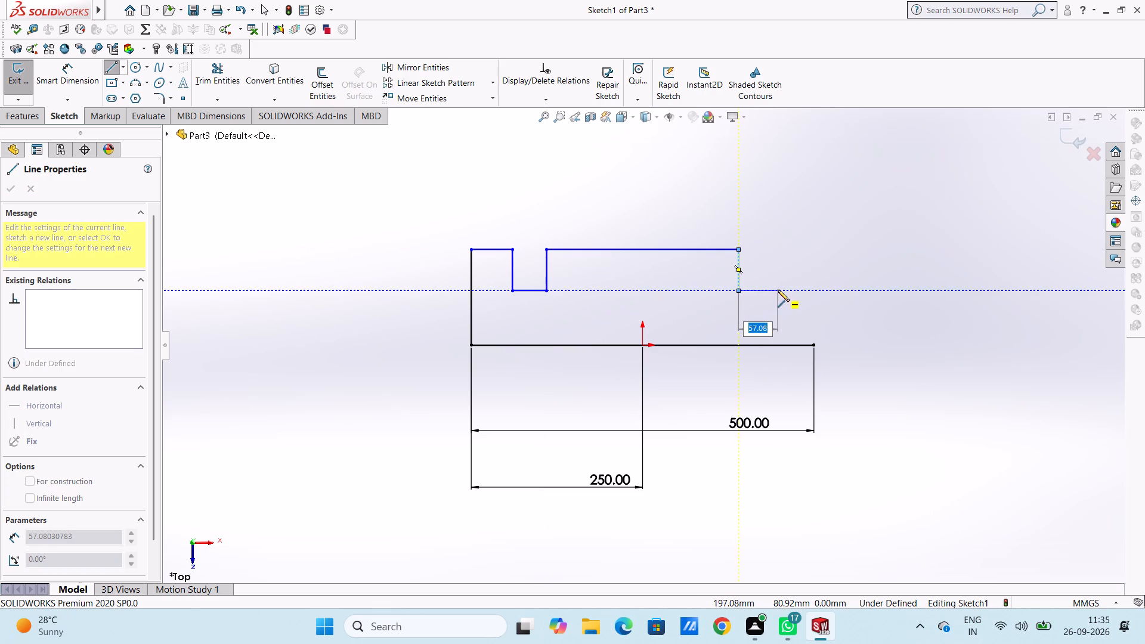
type("50")
key("Return")
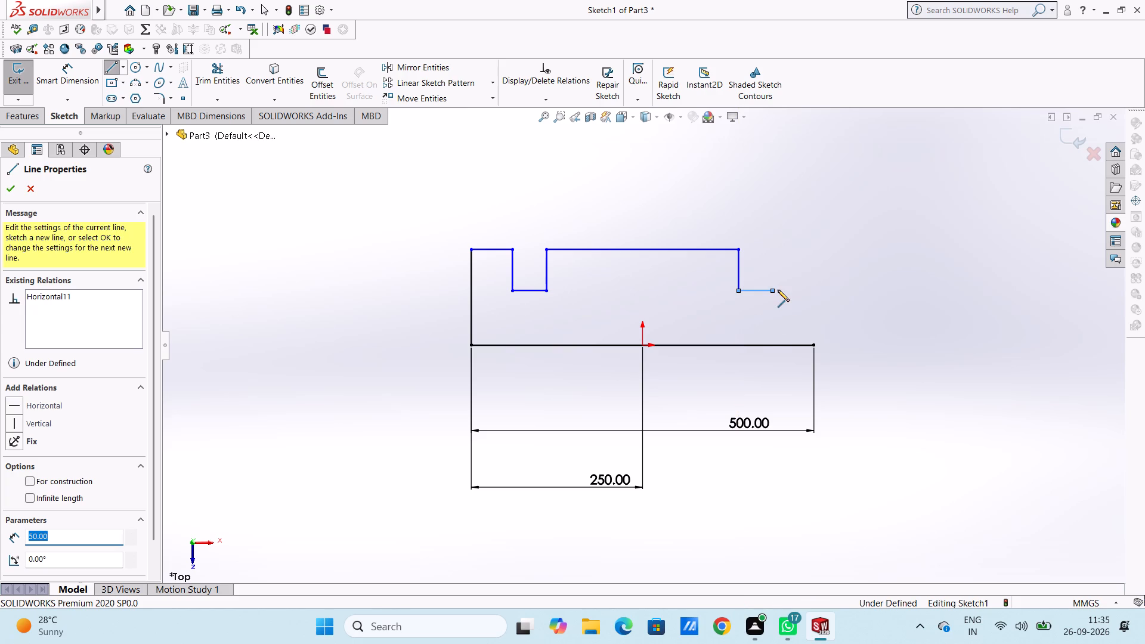
left_click(775, 249)
left_click(817, 248)
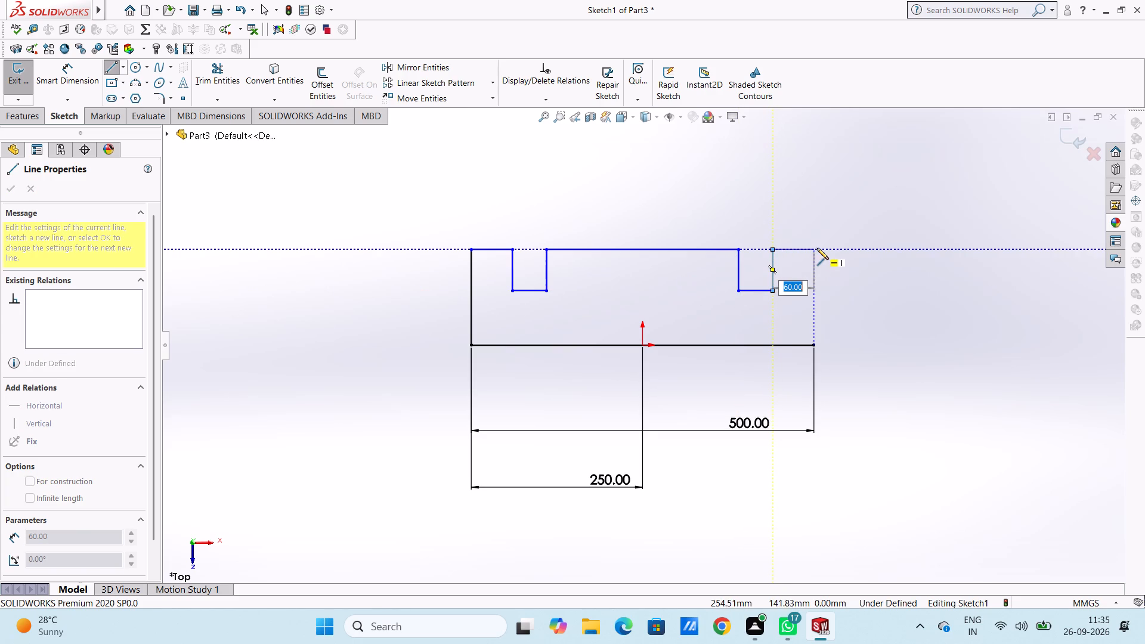
left_click(814, 345)
key("Escape")
key("Escape")
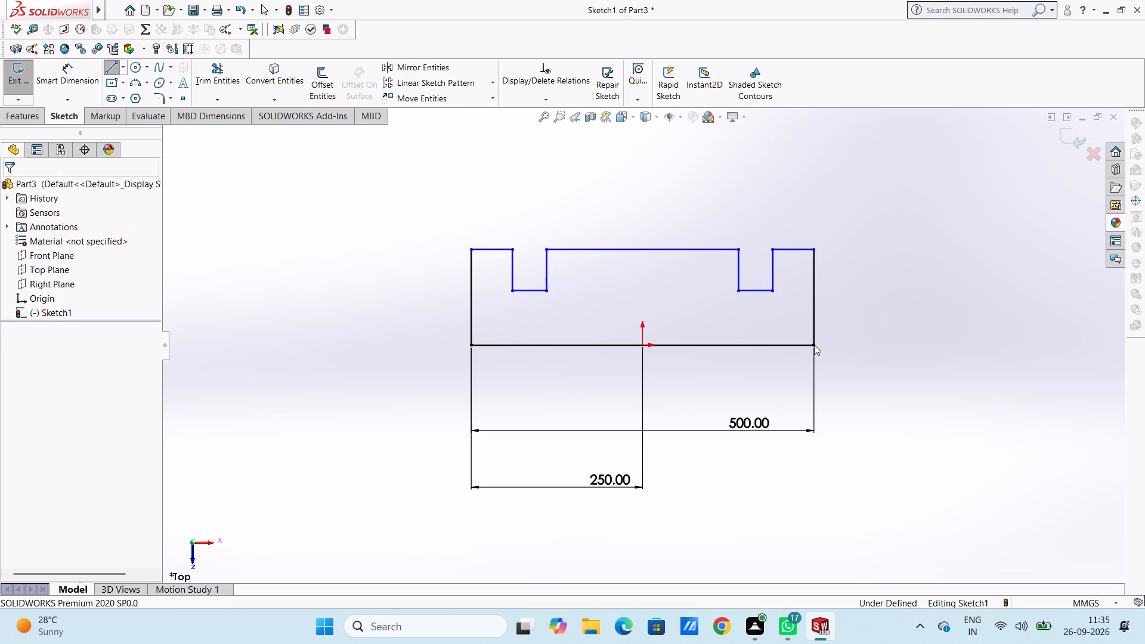
key("Escape")
key("Escape")
Dimension the heights of the profile's left and right outer vertical sides.
scroll(814, 345, "up", 2)
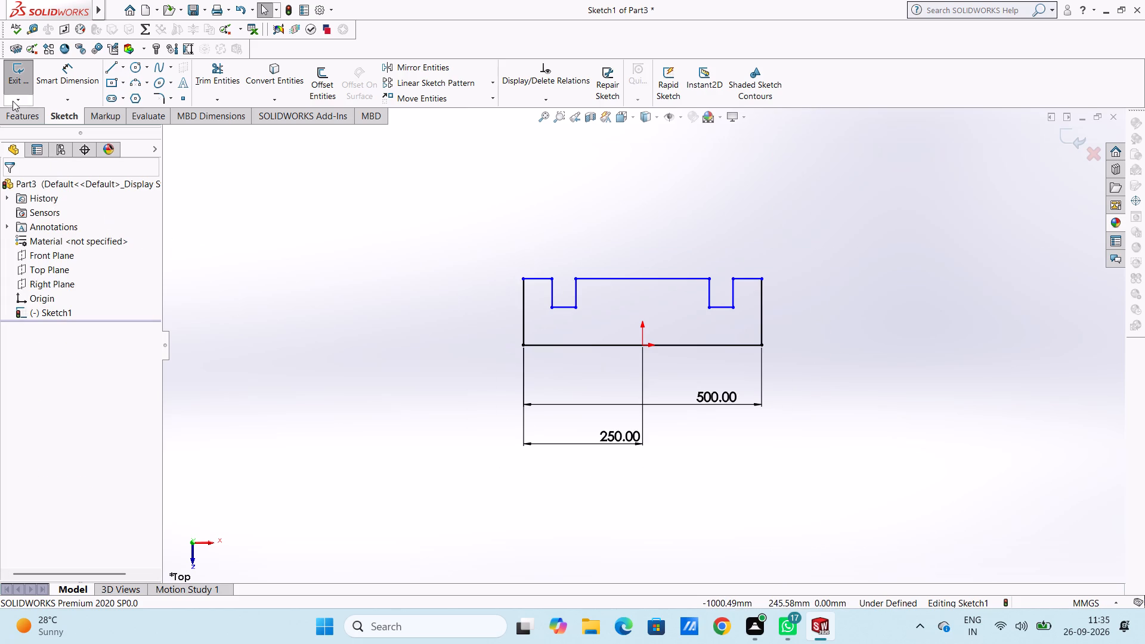
left_click(52, 75)
left_click(522, 296)
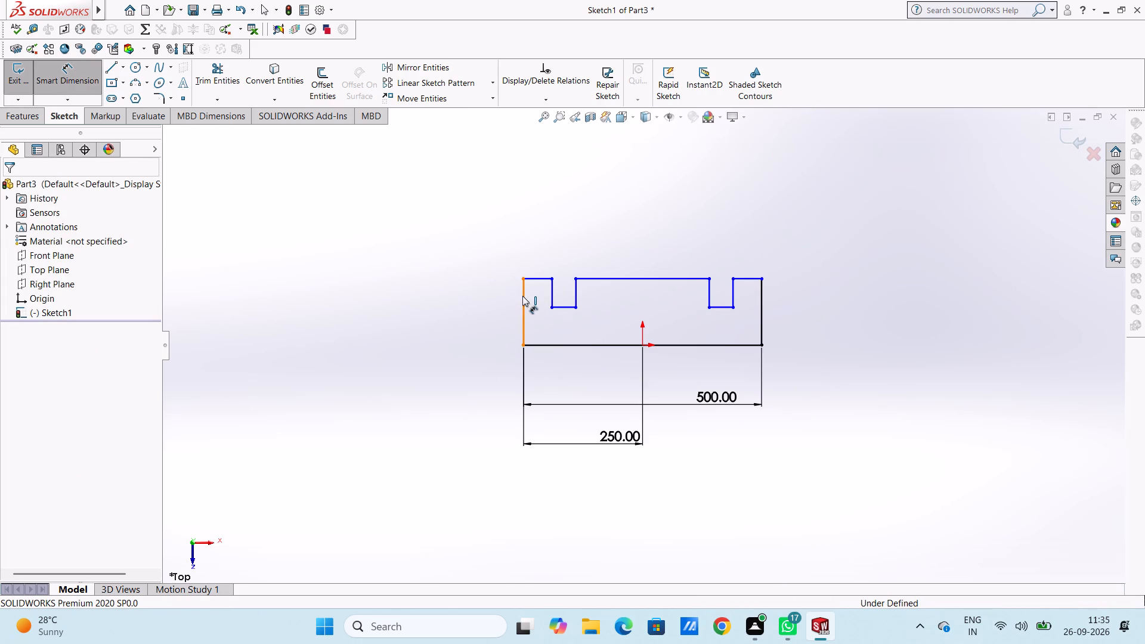
left_click(387, 311)
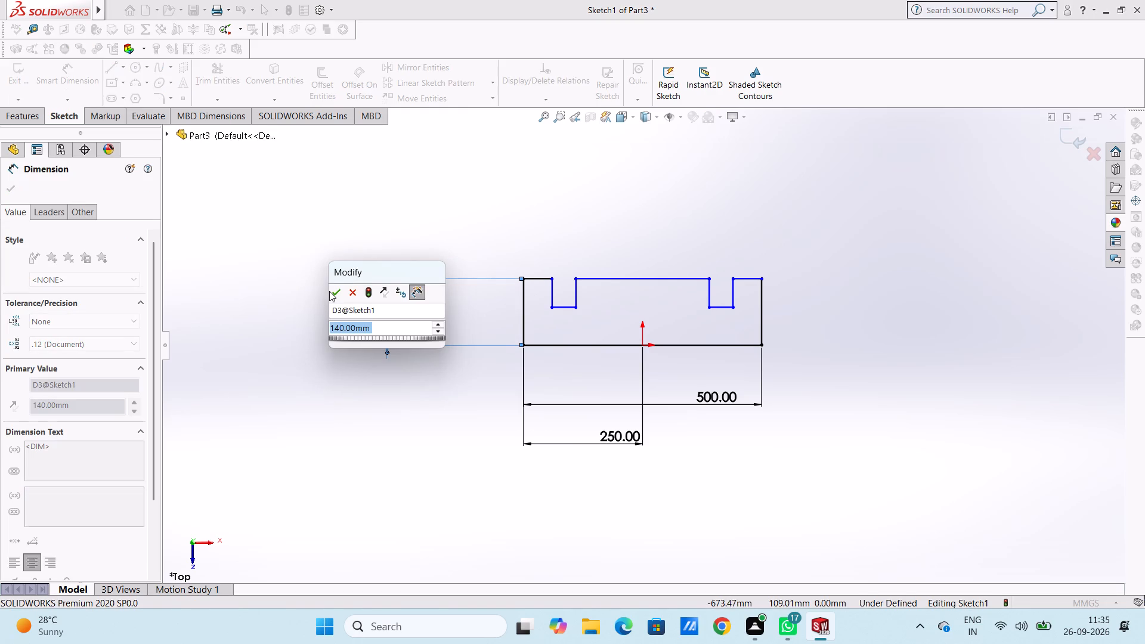
left_click(330, 291)
left_click(313, 254)
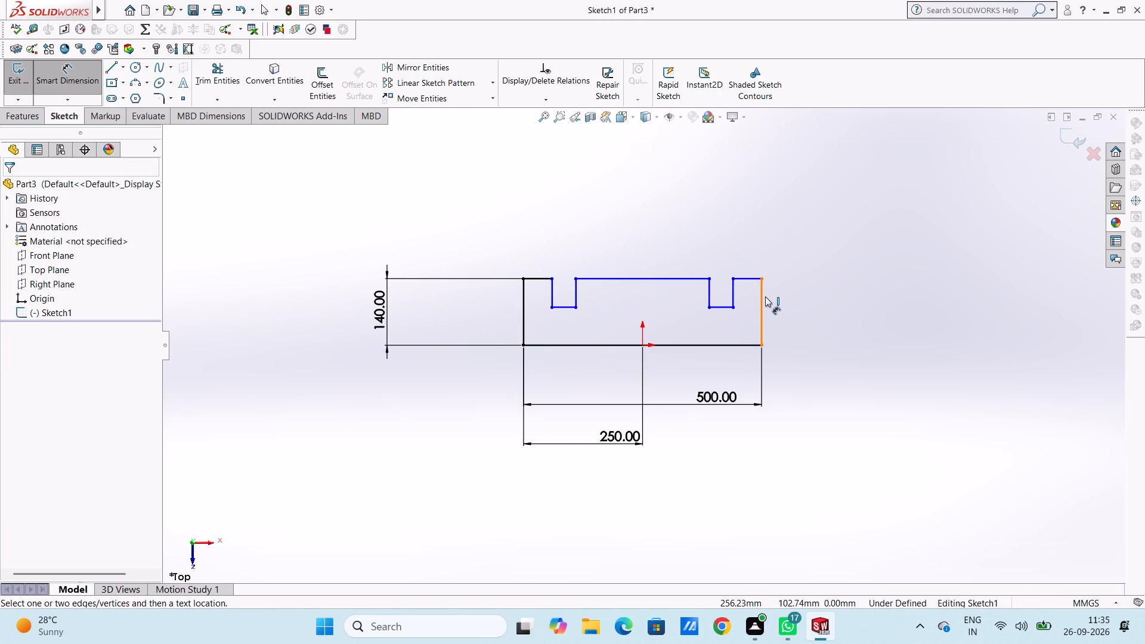
left_click(765, 296)
left_click(918, 291)
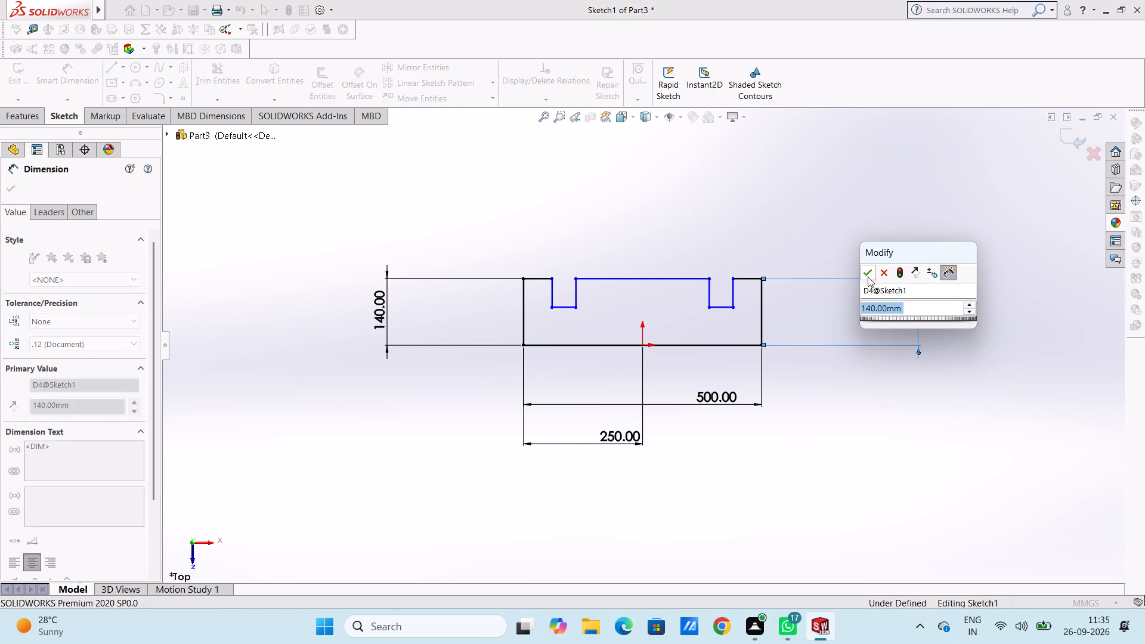
left_click(862, 273)
left_click(779, 233)
Dimension the widths of the short top edges at the profile's right and left ends.
left_click(740, 280)
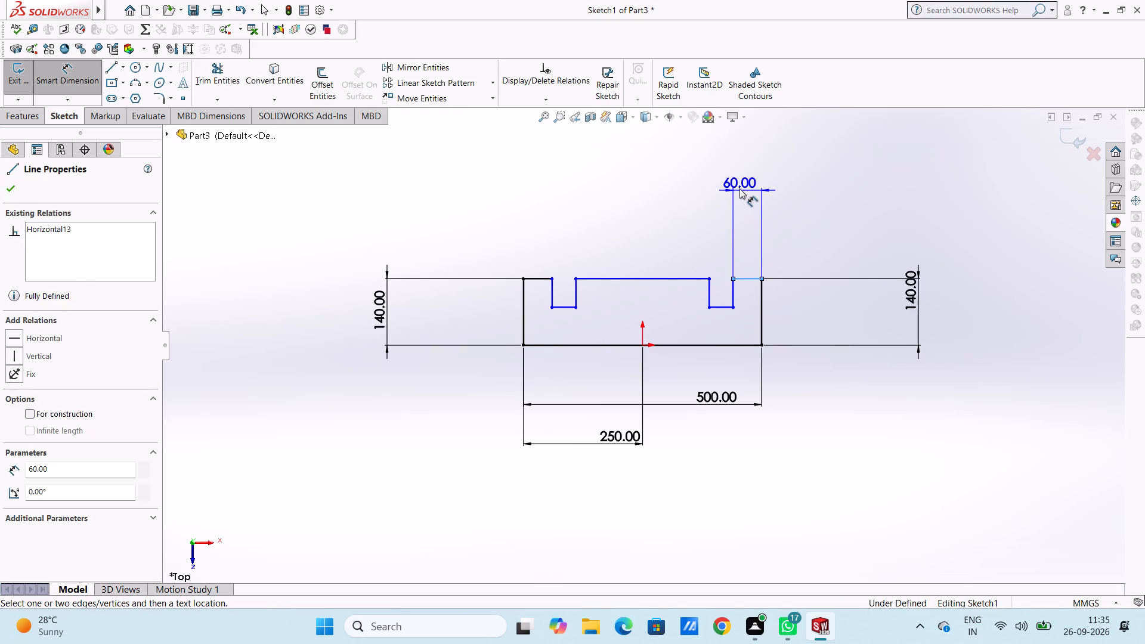
left_click(739, 188)
left_click(689, 169)
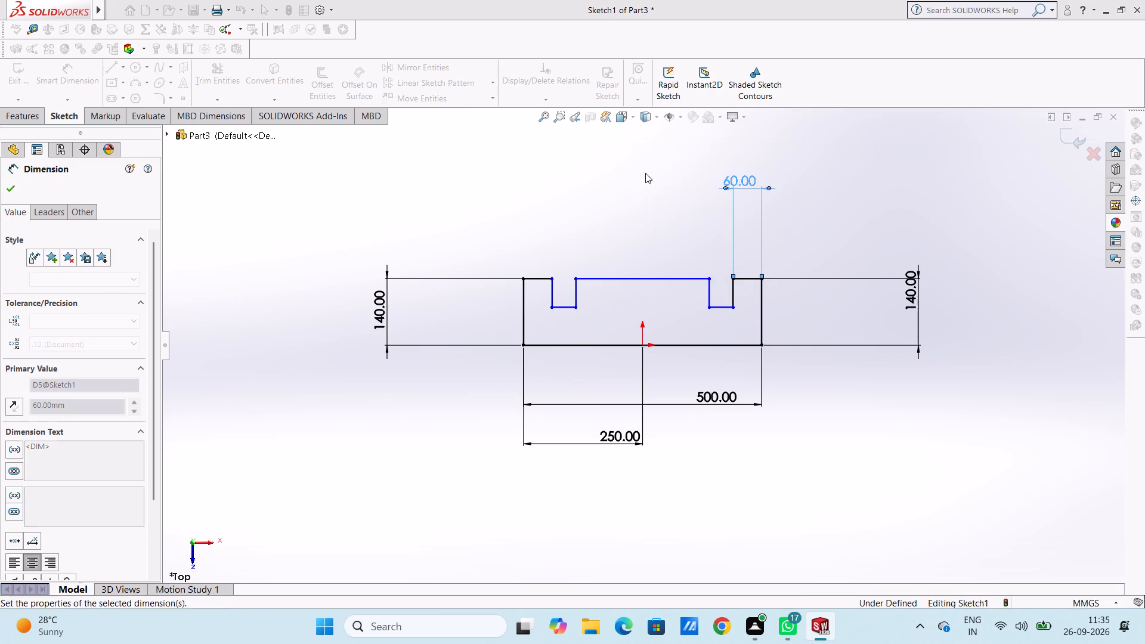
left_click(645, 173)
left_click(540, 275)
left_click(531, 199)
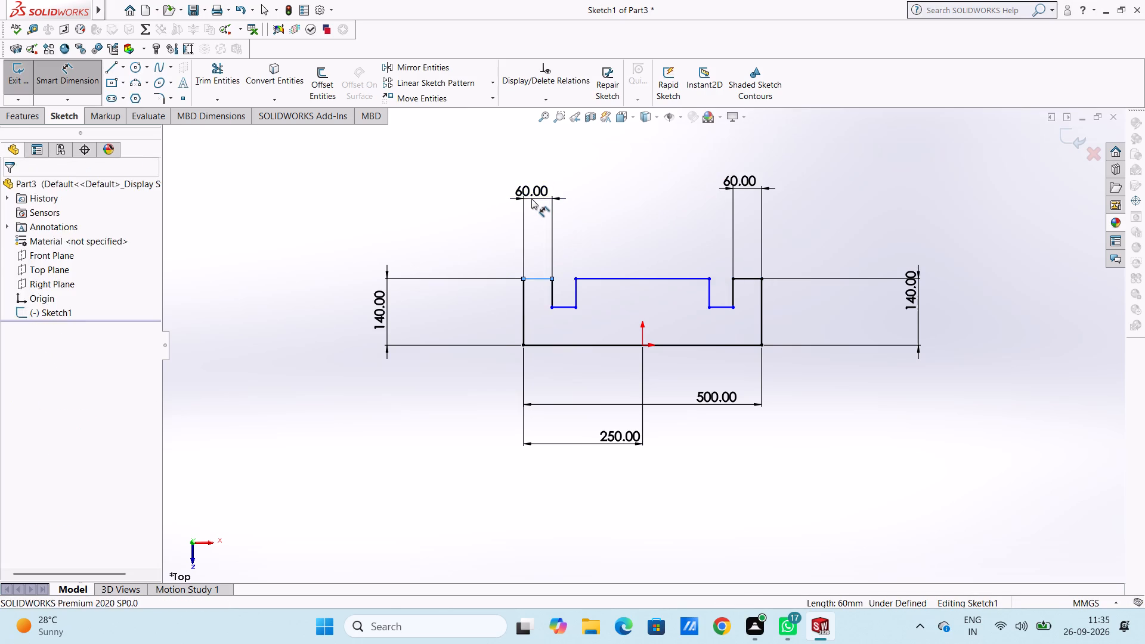
left_click(475, 177)
left_click(392, 204)
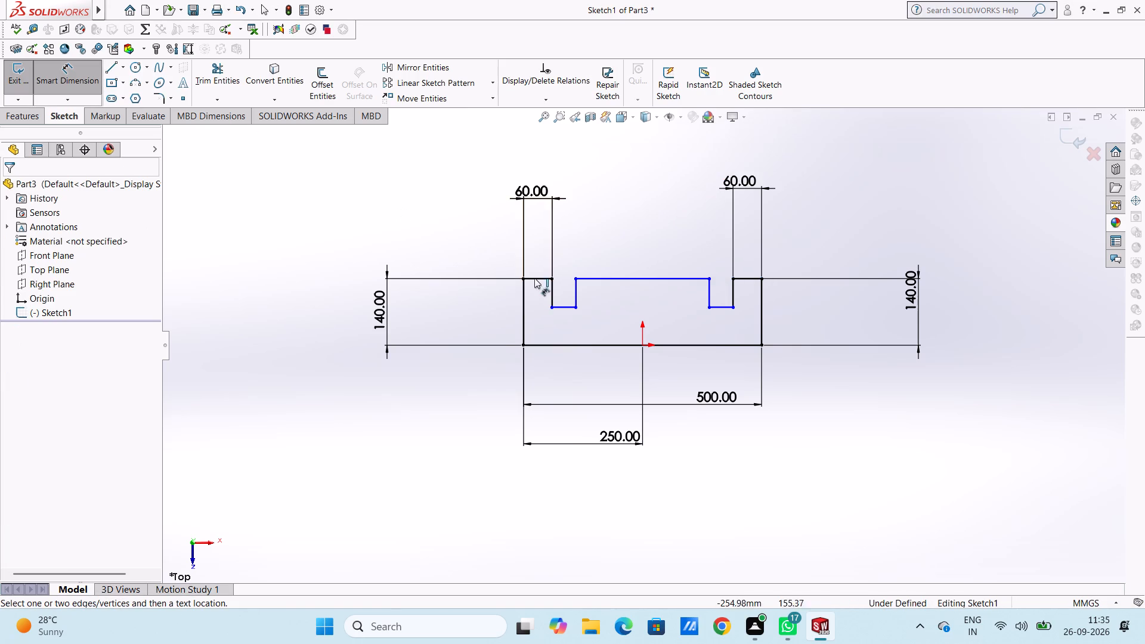
Dimension the depths of the left and right notches along their outer vertical walls.
left_click(550, 289)
left_click(449, 295)
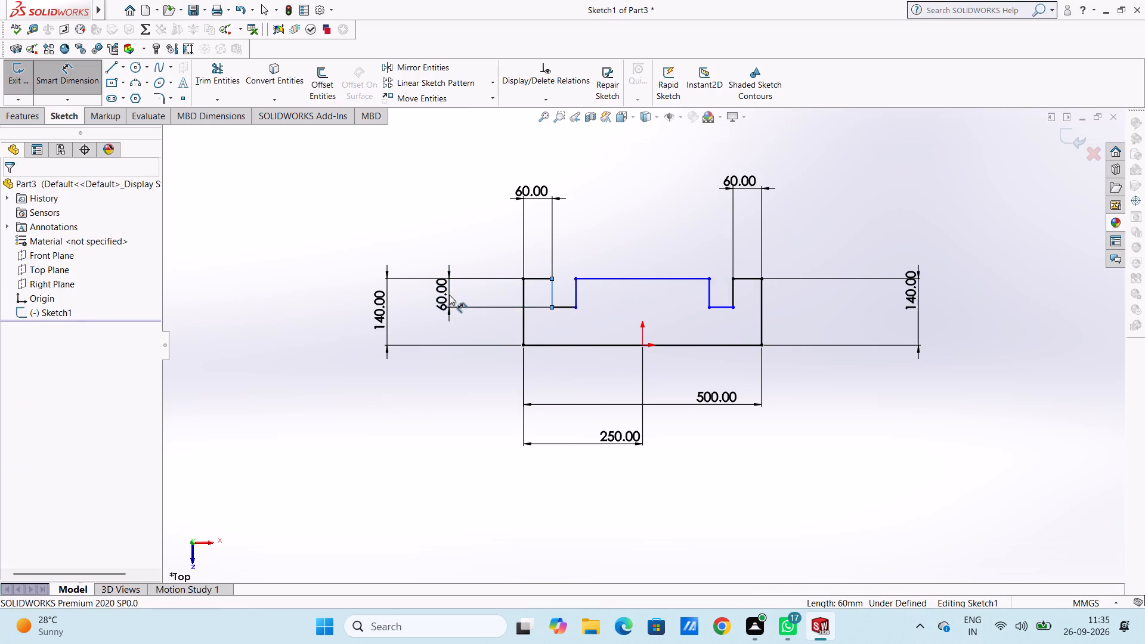
left_click(399, 279)
left_click(342, 258)
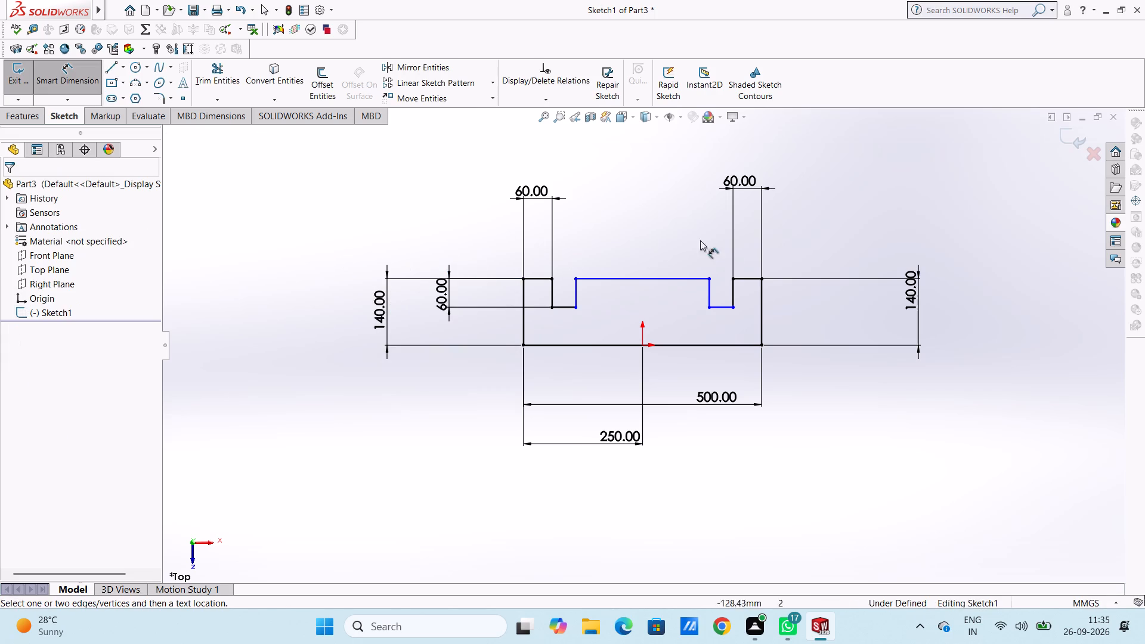
left_click(733, 292)
left_click(995, 280)
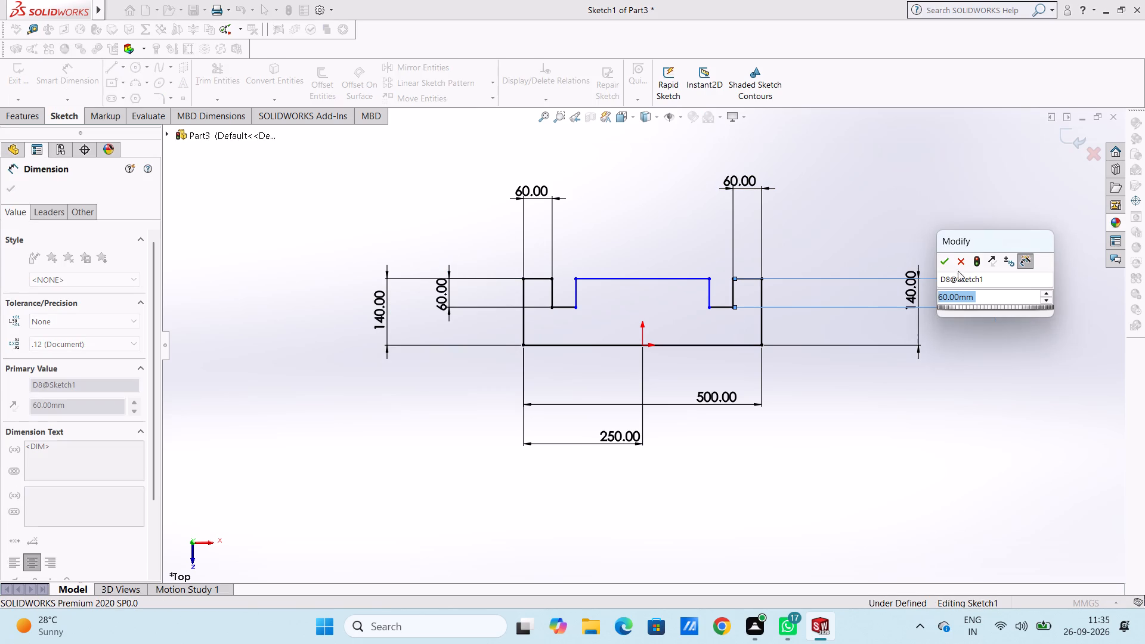
left_click_drag(944, 260, 938, 258)
left_click(849, 212)
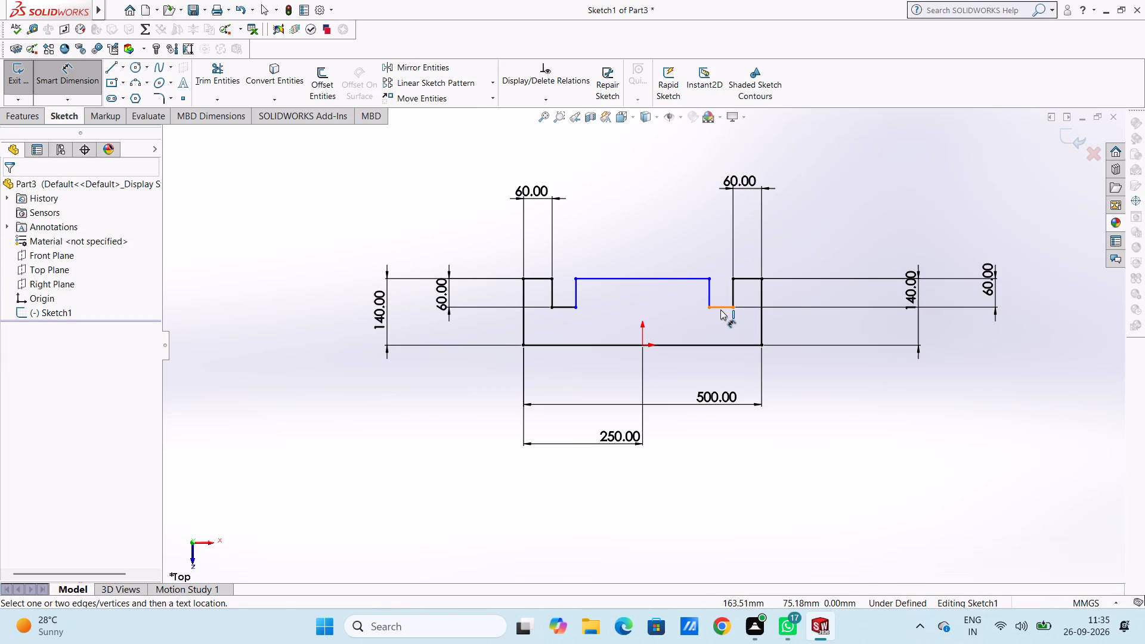
Dimension the widths of the right and left notch floors below the profile.
left_click(720, 309)
left_click(717, 479)
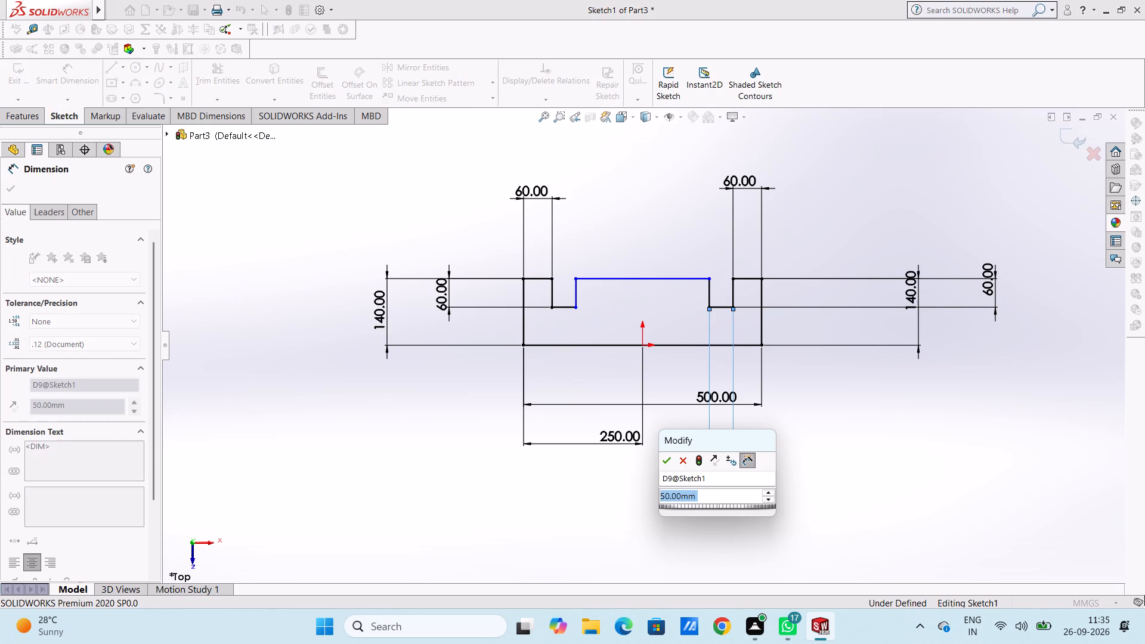
left_click(666, 465)
left_click(608, 491)
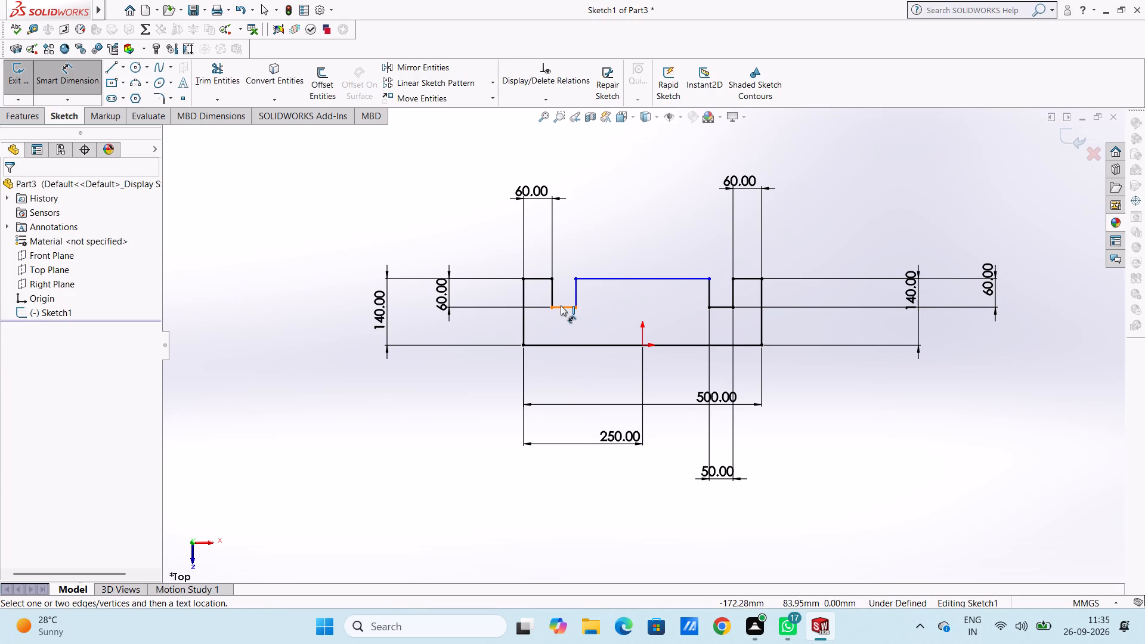
left_click(561, 305)
left_click(569, 493)
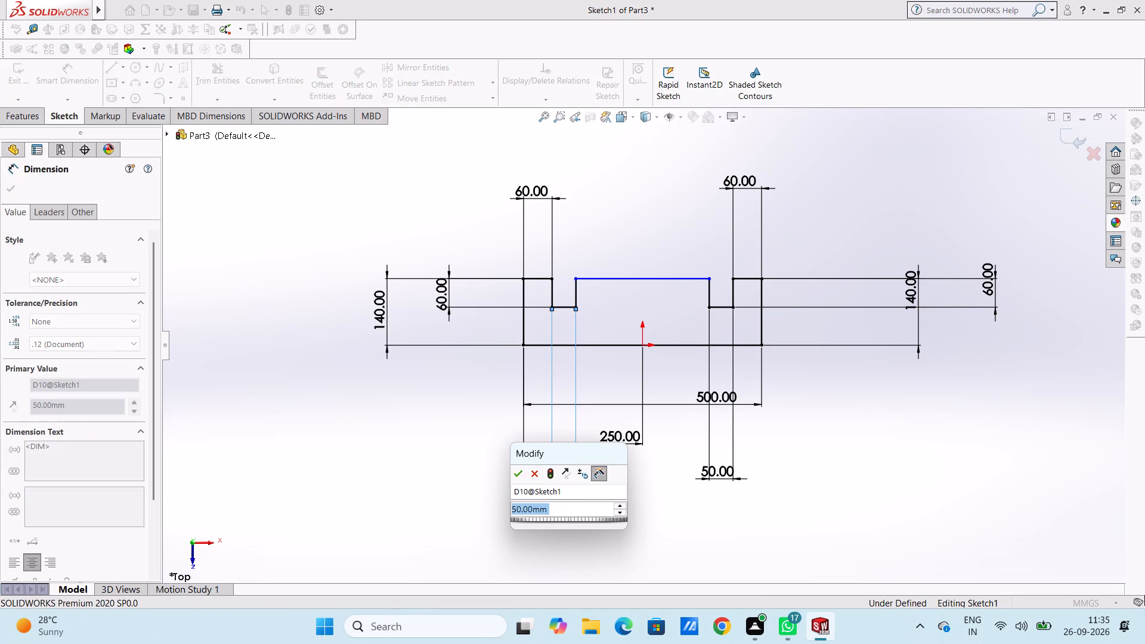
left_click(518, 478)
left_click(463, 453)
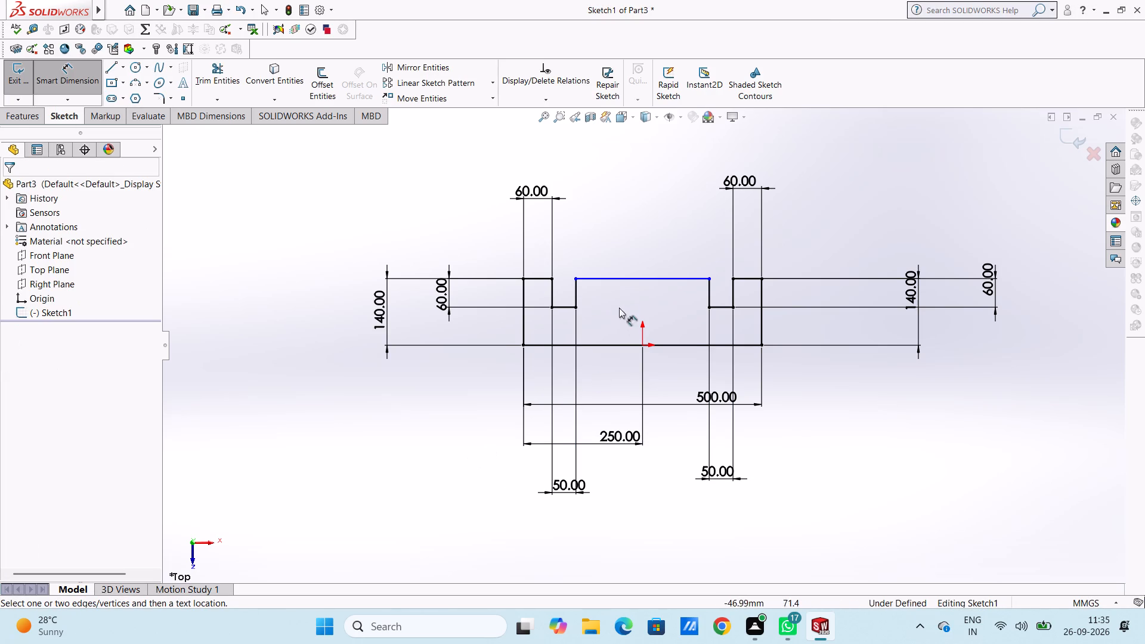
Dimension the height of the left notch's inner vertical wall to finish constraining the profile.
left_click(578, 292)
left_click(301, 280)
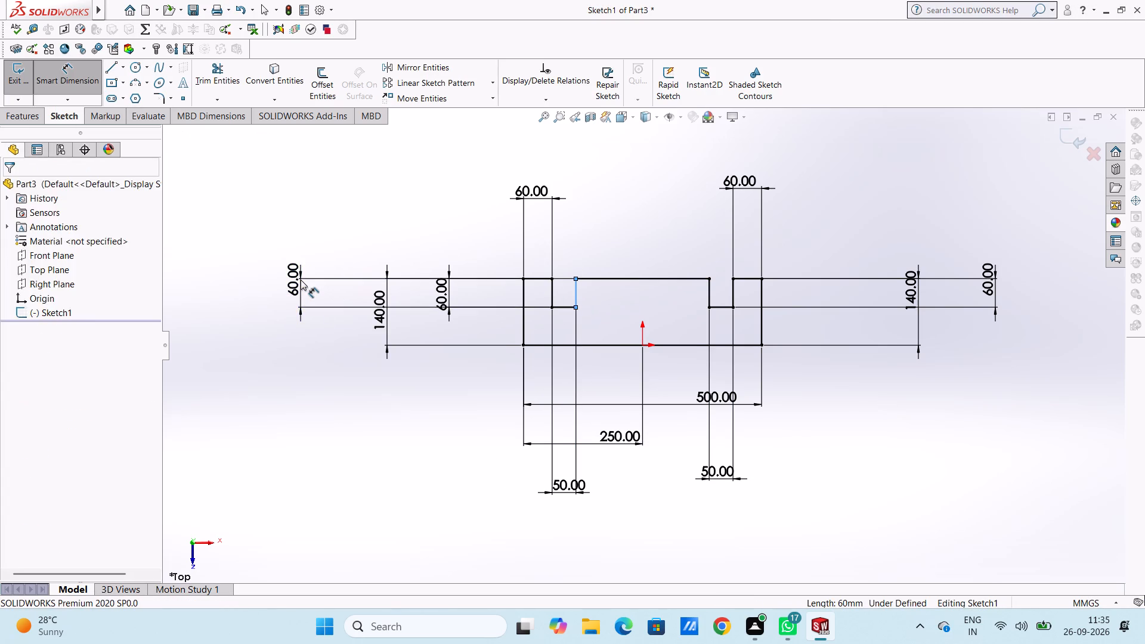
left_click(252, 261)
left_click(368, 194)
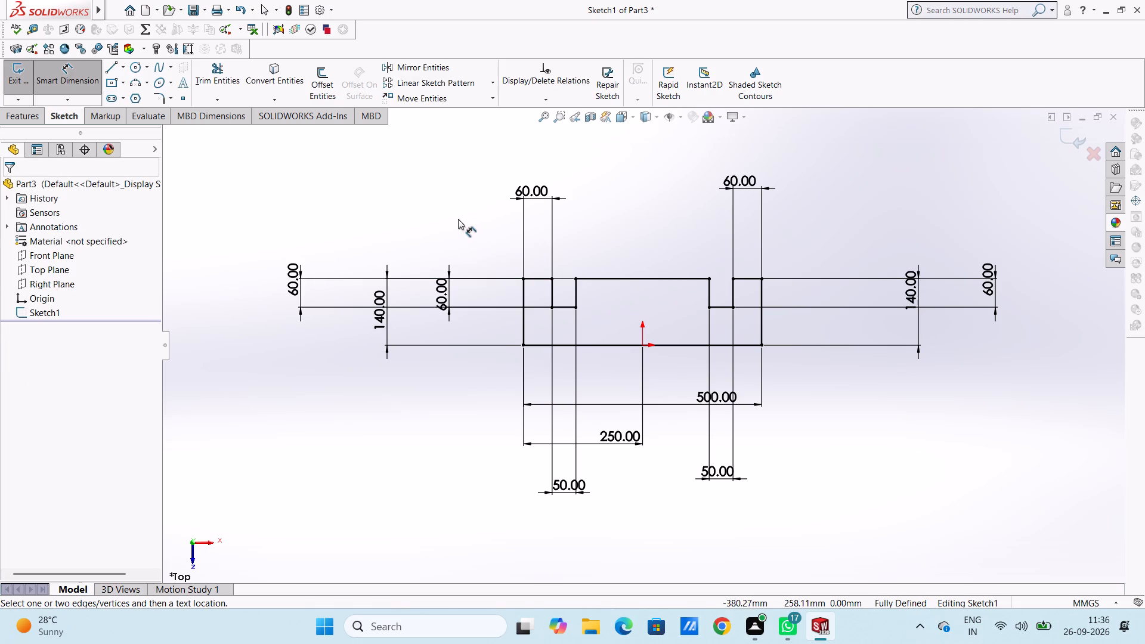
key("Escape")
key("Escape")
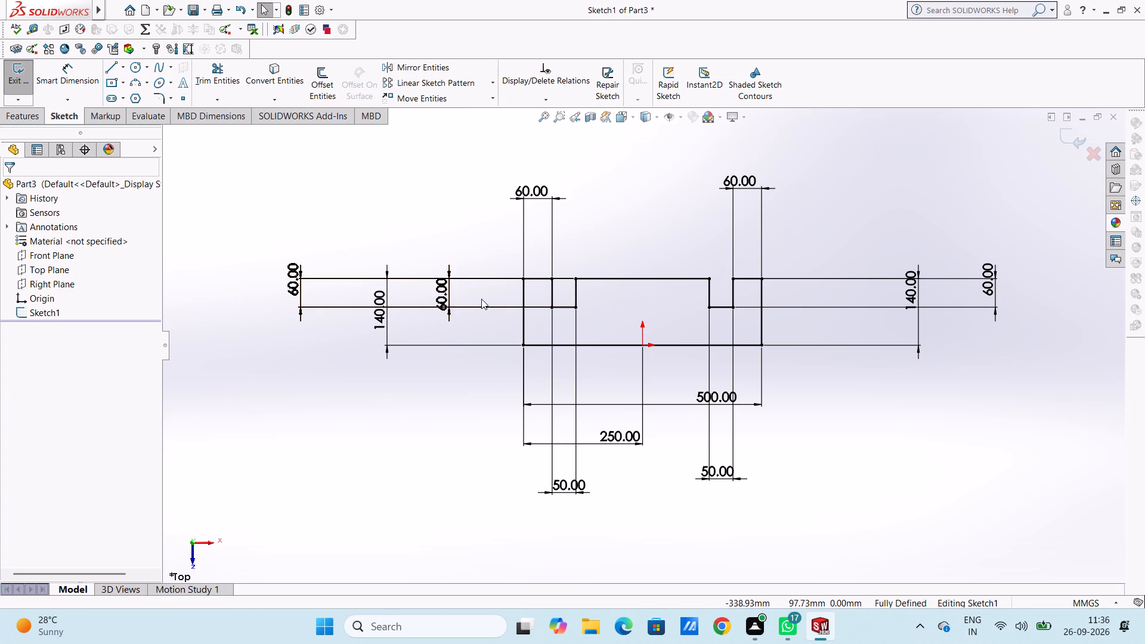
Extrude the notched profile as a blind boss with a depth of 140 mm.
middle_click_drag(469, 219, 440, 263)
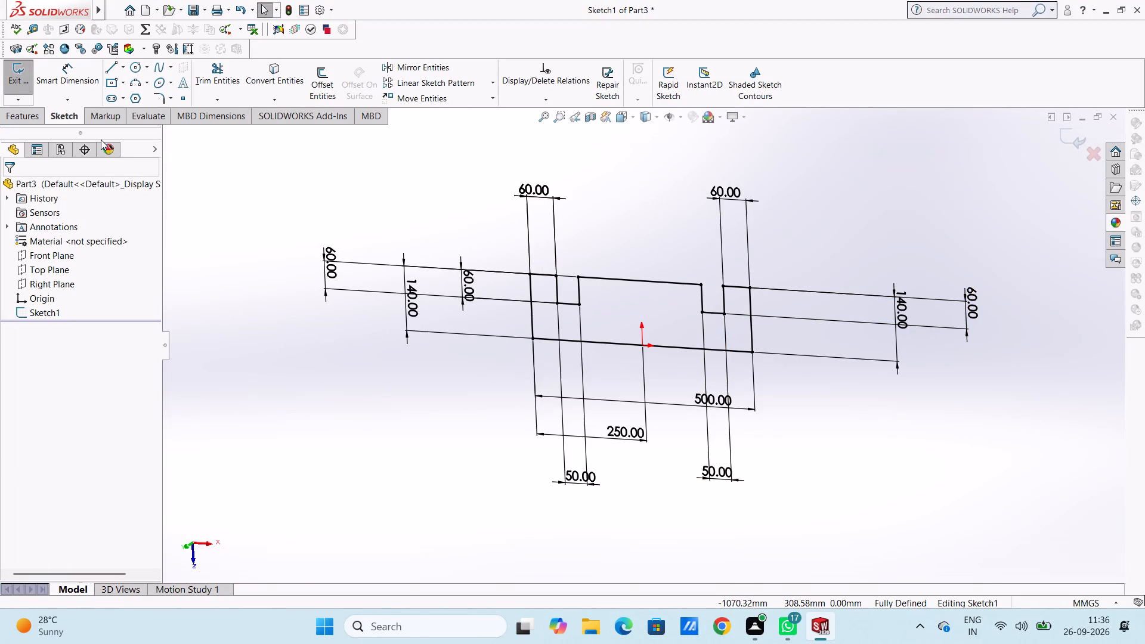
left_click(25, 117)
left_click(25, 78)
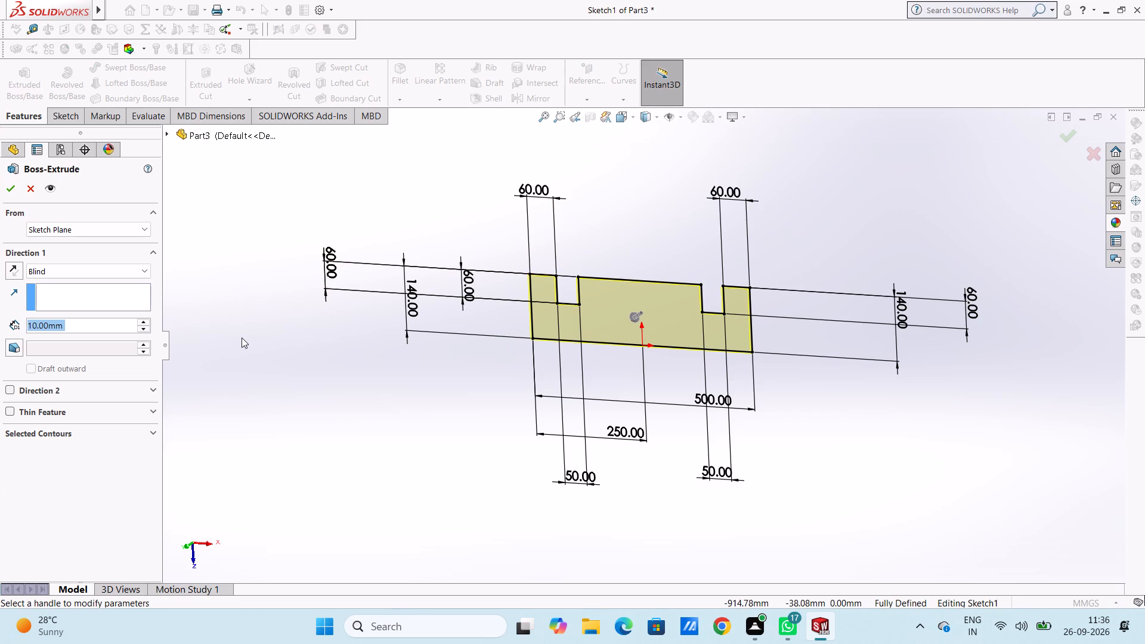
type("140")
key("Return")
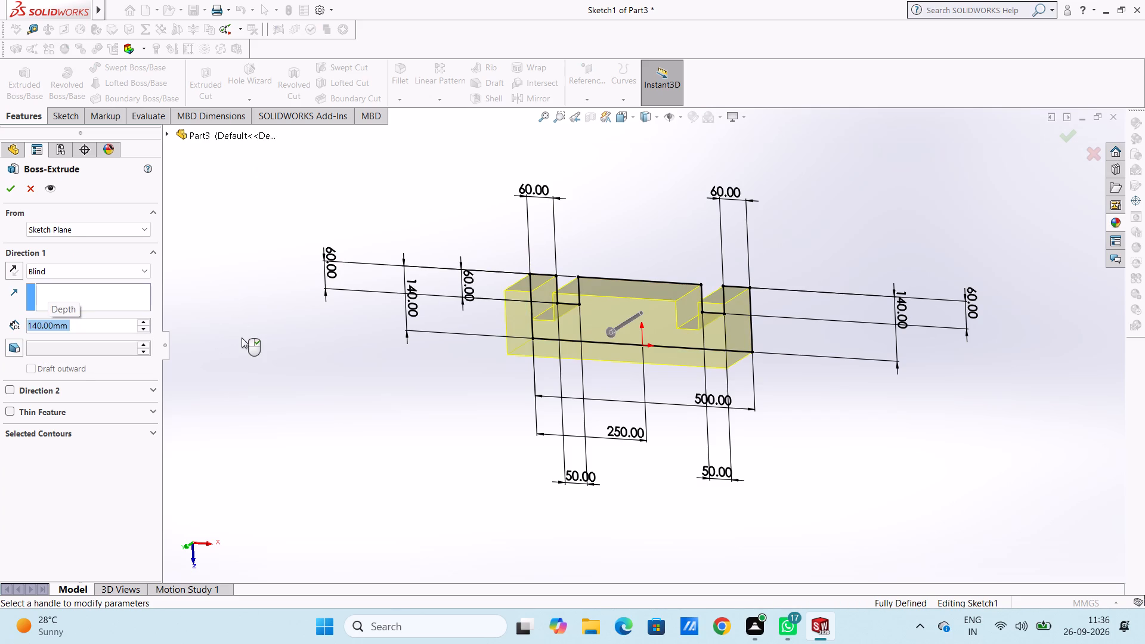
left_click(11, 195)
left_click(311, 273)
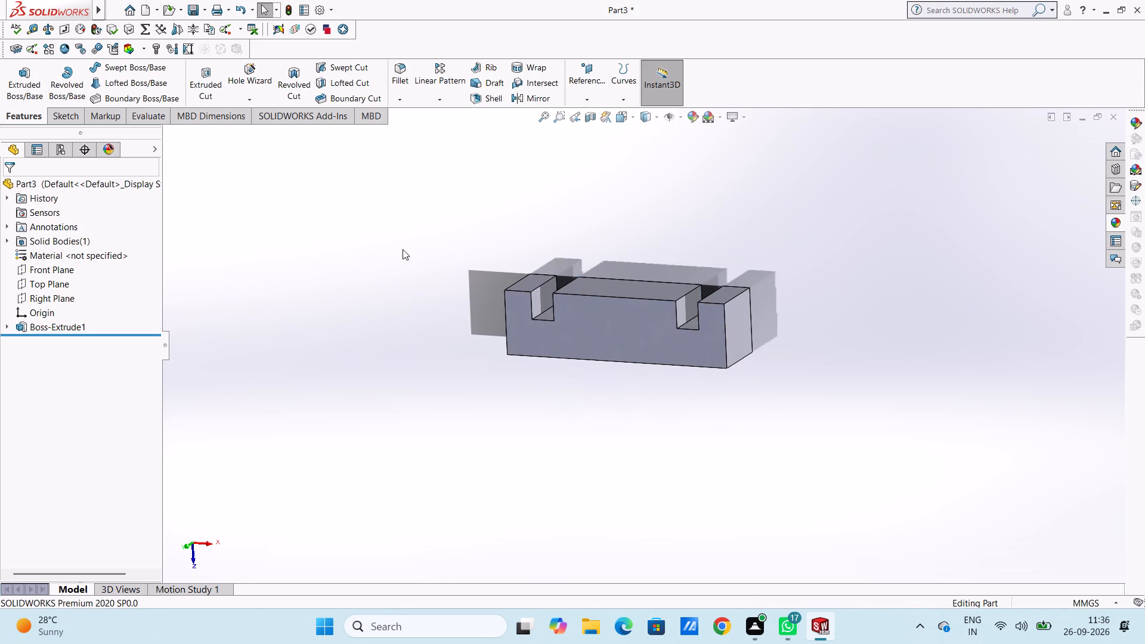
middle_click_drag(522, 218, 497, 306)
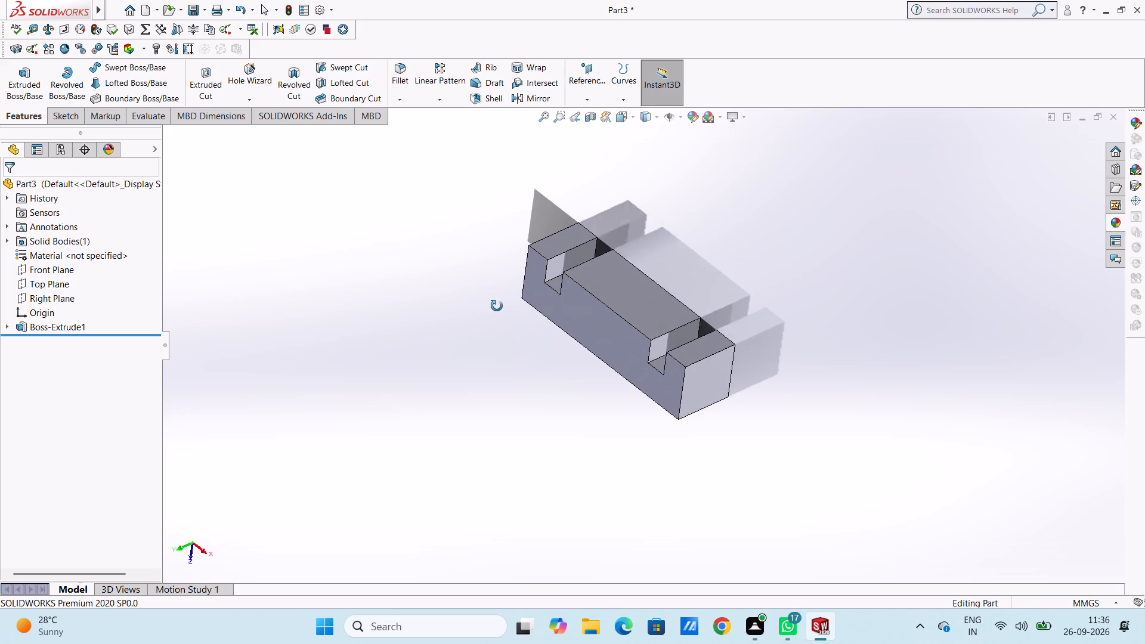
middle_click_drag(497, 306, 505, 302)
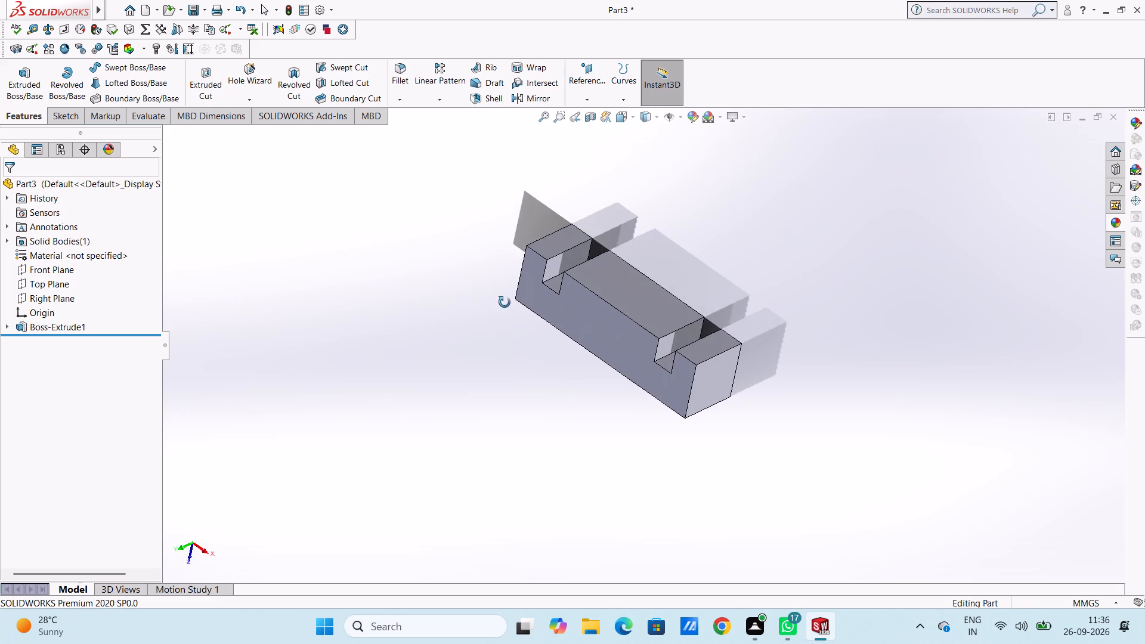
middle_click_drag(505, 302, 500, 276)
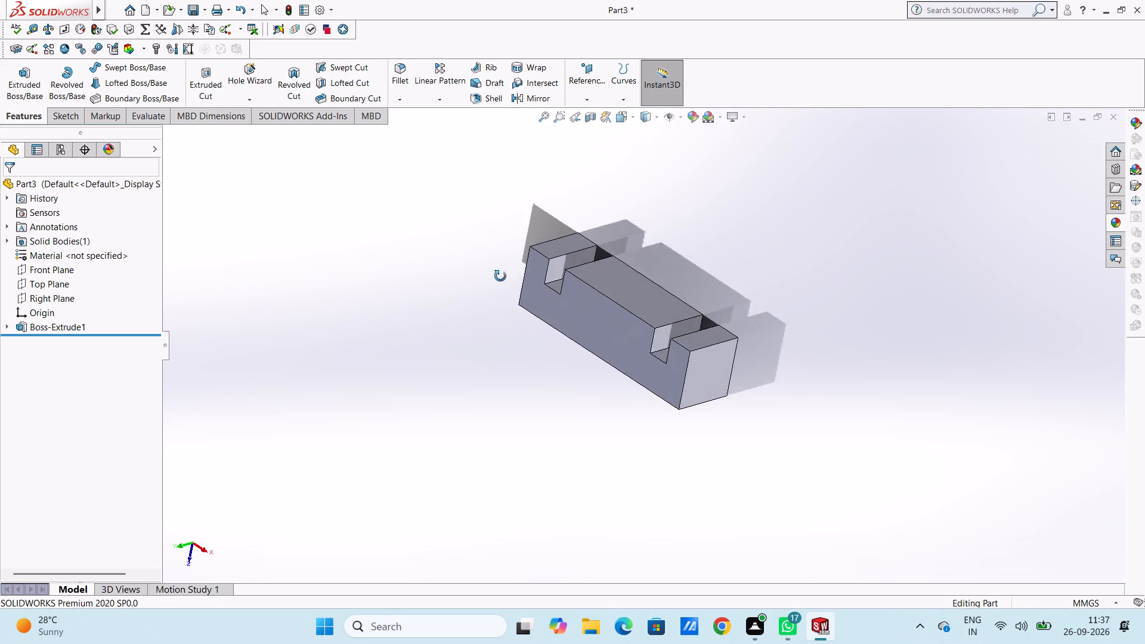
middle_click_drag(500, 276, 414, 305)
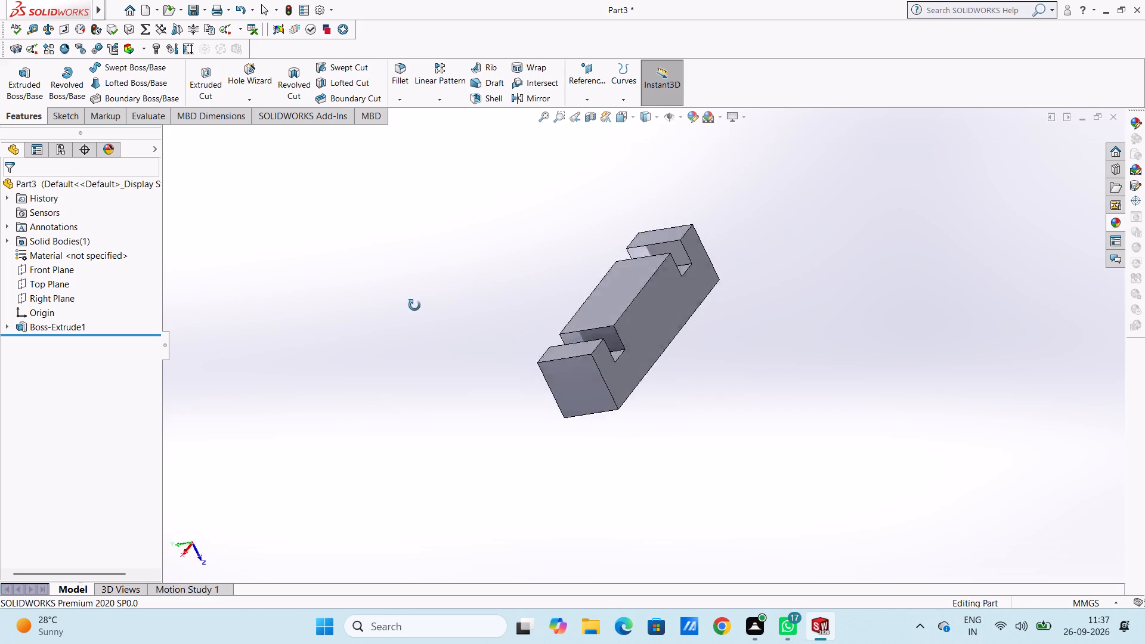
Sketch a 500 by 140 mm corner rectangle on the block's front face, spanning its opposite corners.
middle_click_drag(414, 305, 459, 313)
key("ctrl+7")
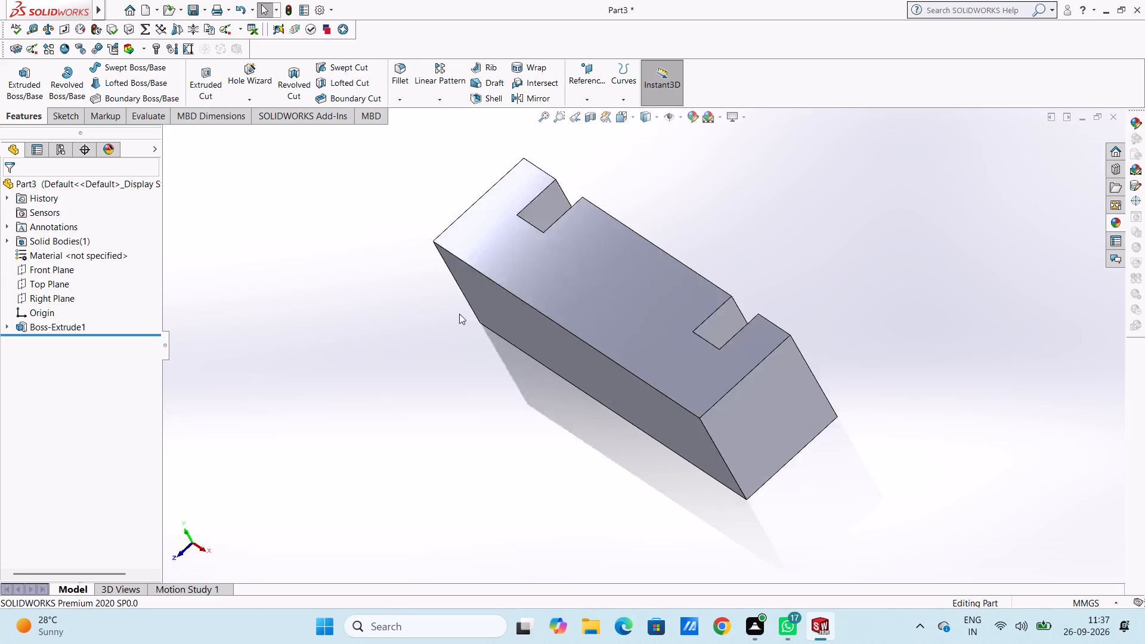
scroll(459, 314, "up", 6)
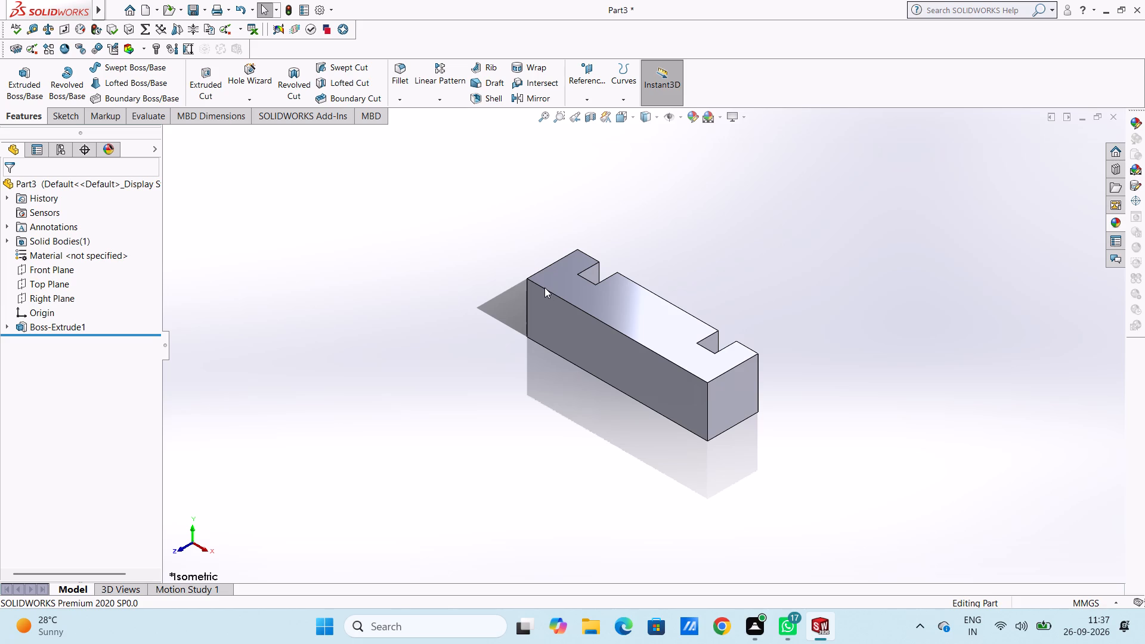
key("ctrl+1")
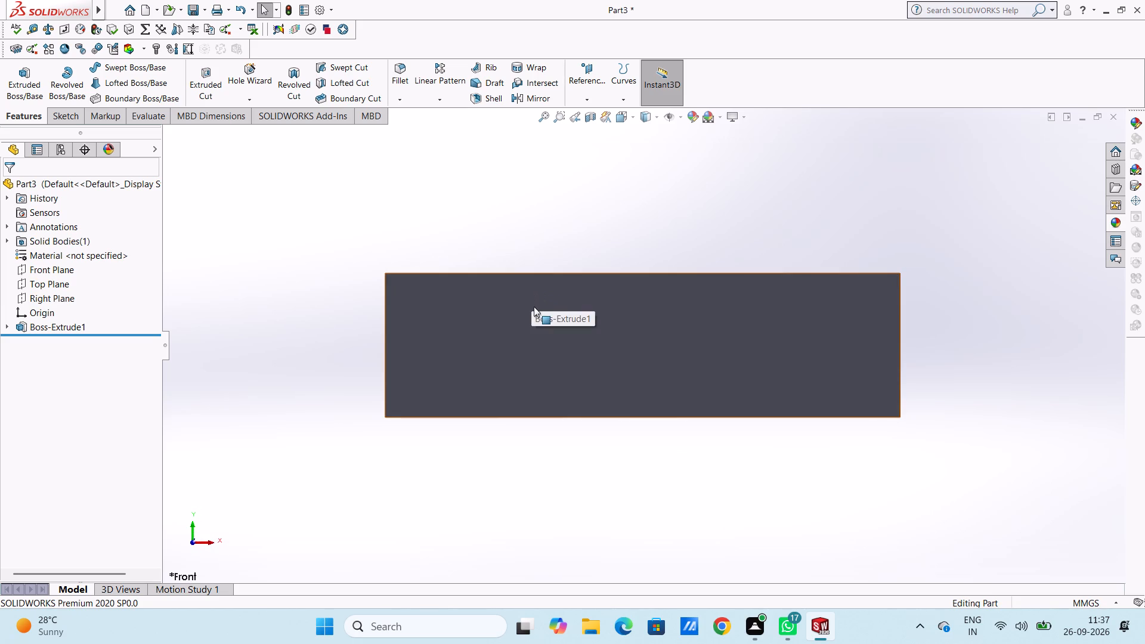
left_click(535, 292)
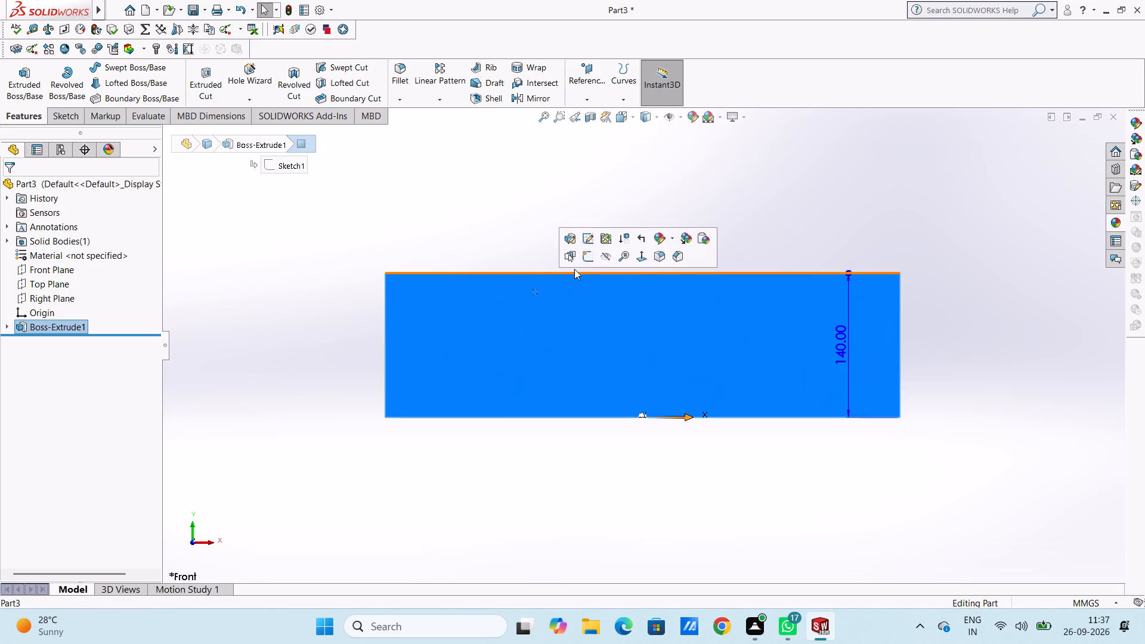
left_click(582, 254)
left_click(489, 219)
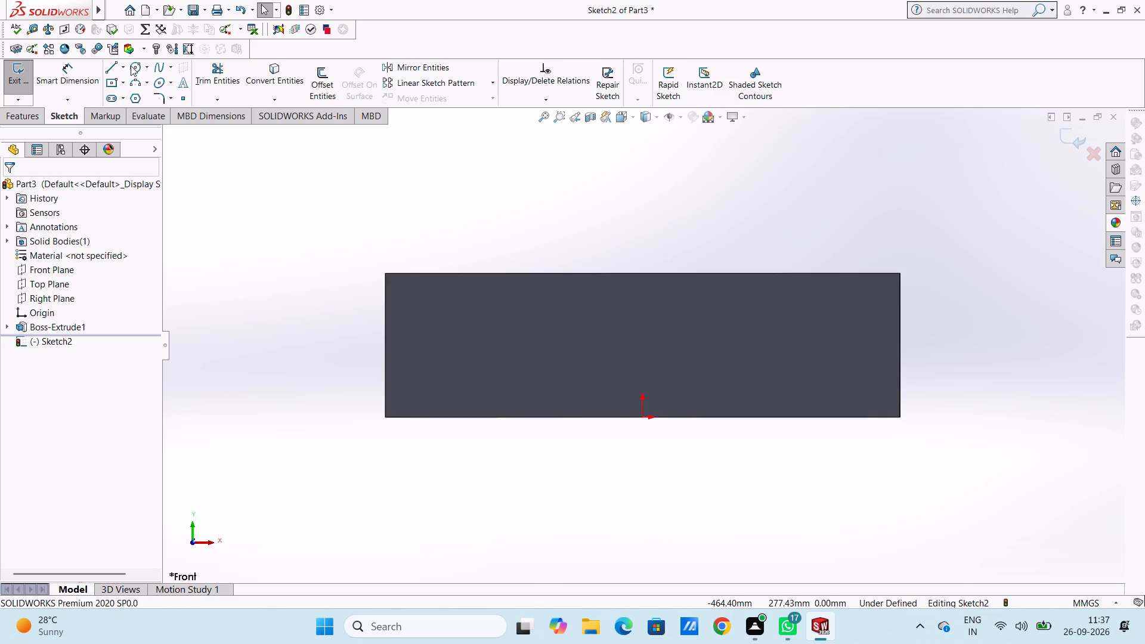
left_click(121, 82)
left_click(122, 98)
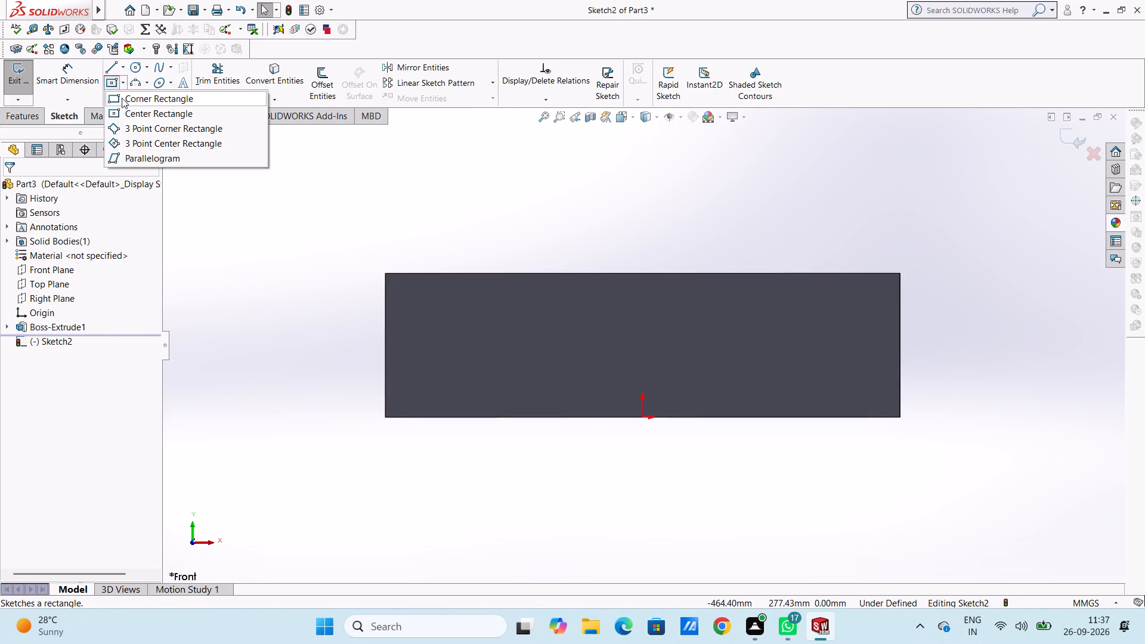
left_click(385, 273)
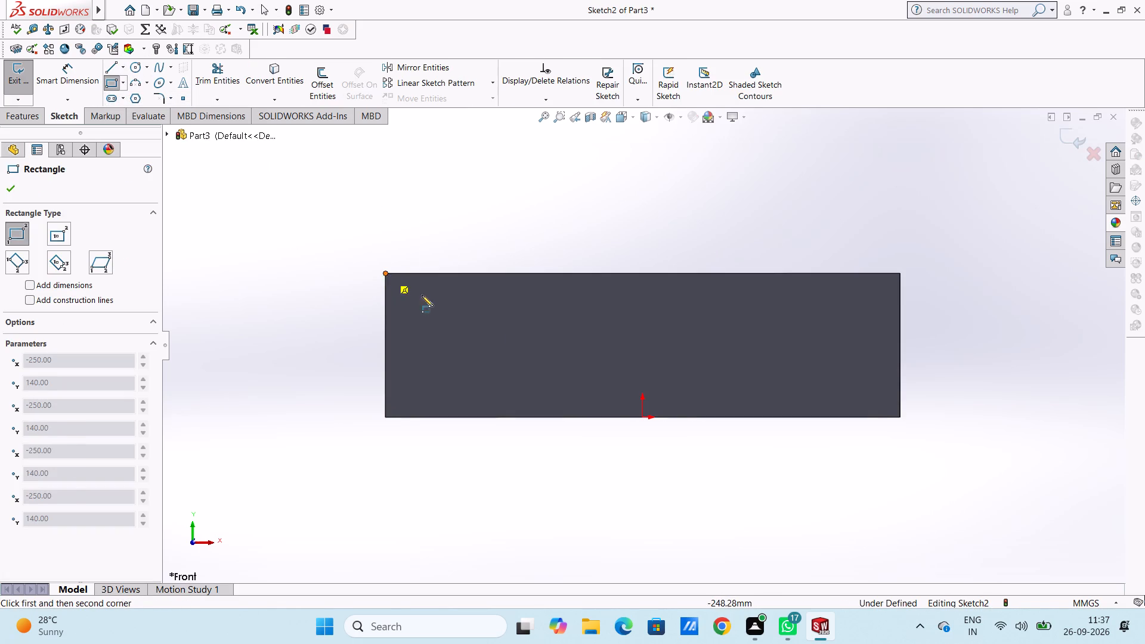
left_click(902, 419)
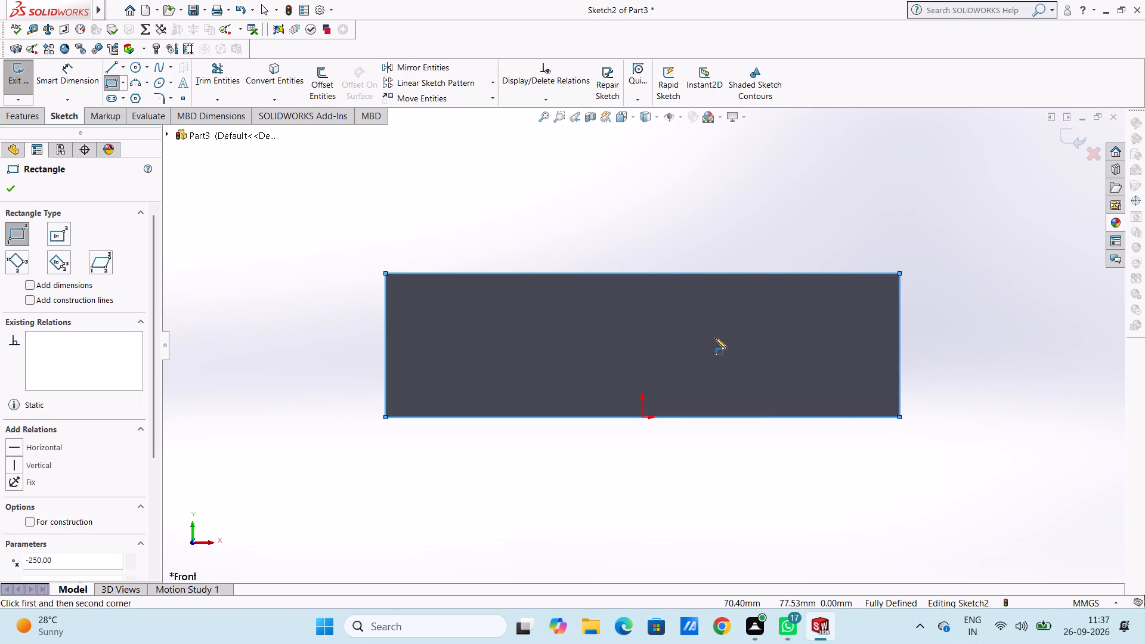
key("Escape")
key("Escape")
Extrude the rectangle as a merged 140 mm blind boss, with the direction reversed into the notched block.
middle_click_drag(780, 175, 763, 190)
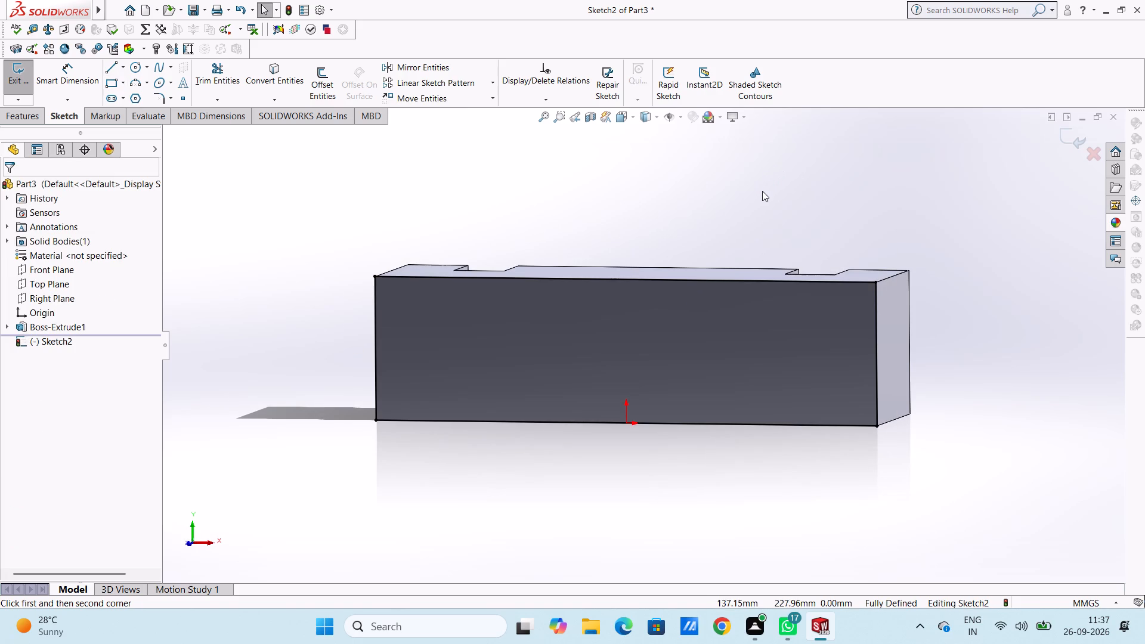
key("ctrl+7")
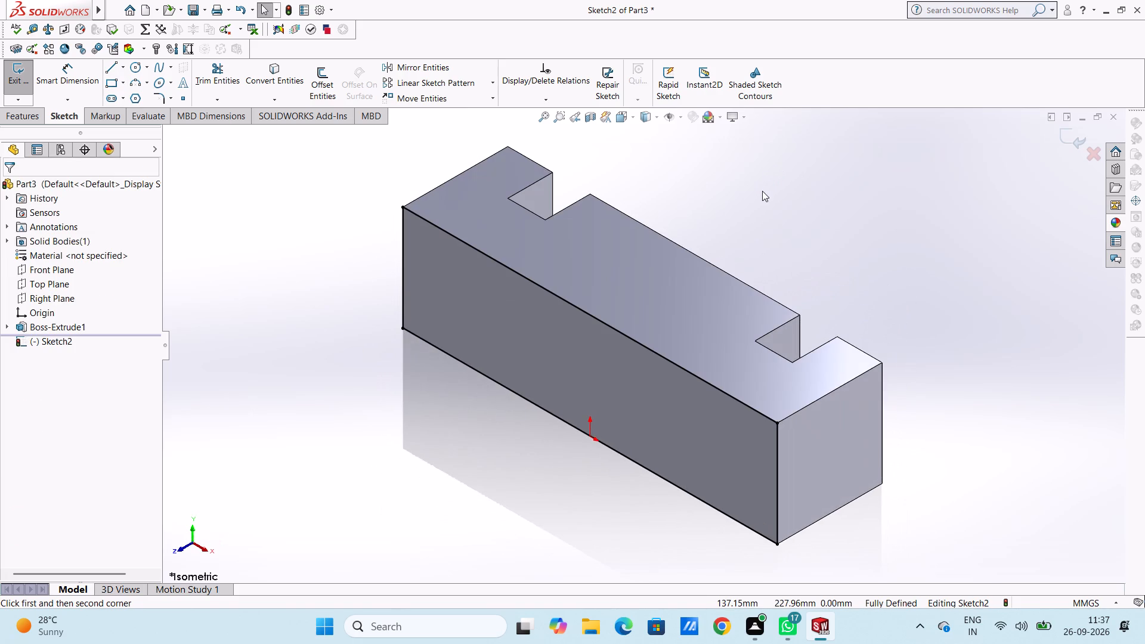
scroll(762, 191, "up", 3)
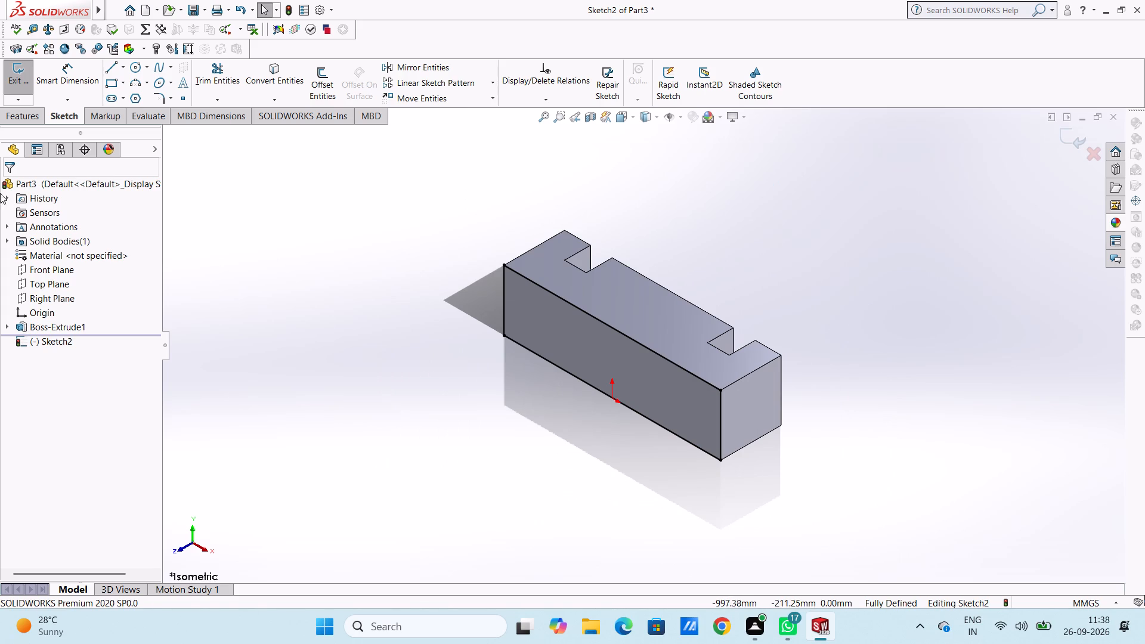
left_click(28, 117)
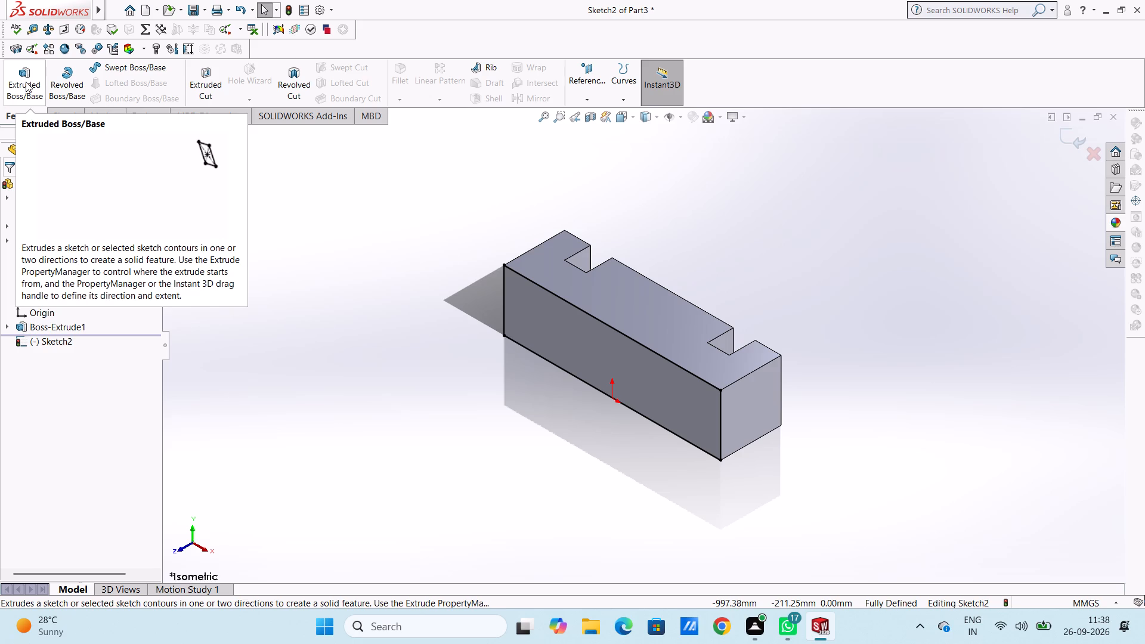
left_click(26, 79)
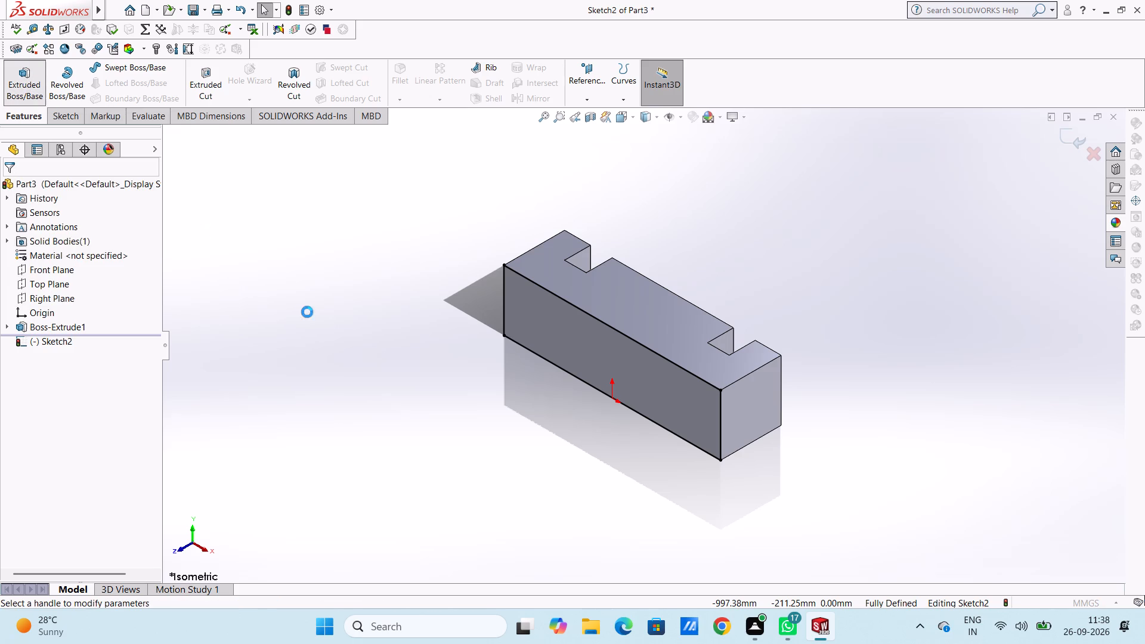
left_click(16, 268)
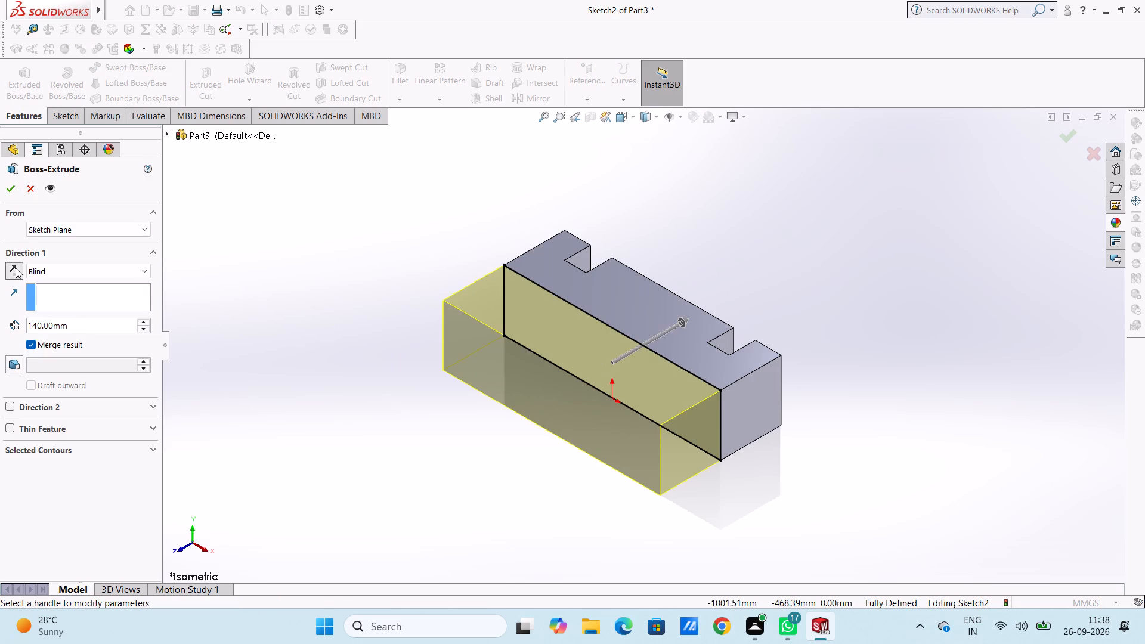
left_click(8, 188)
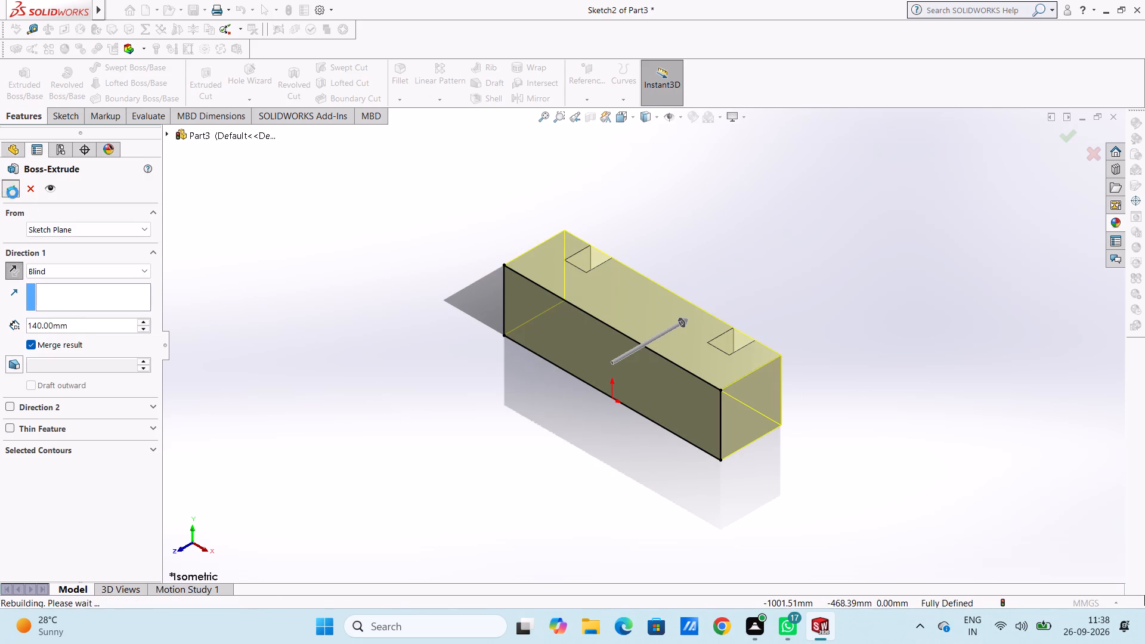
left_click(315, 335)
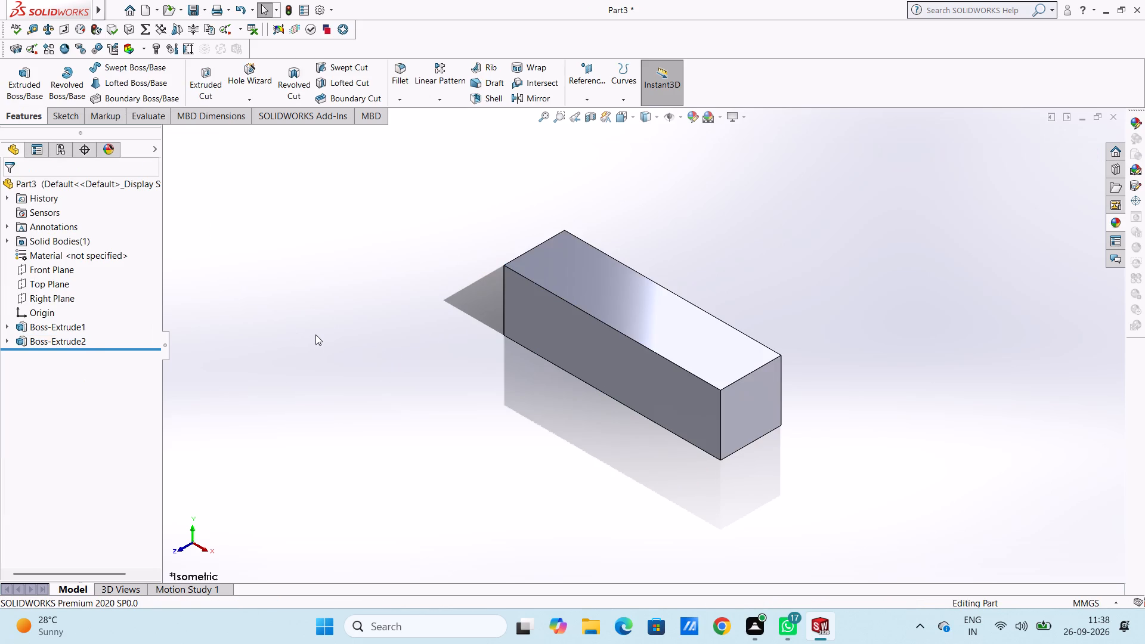
On the front face, sketch from the lower-left corner a 60 mm bottom line and a notch 60 mm high and 50 mm wide.
key("ctrl+7")
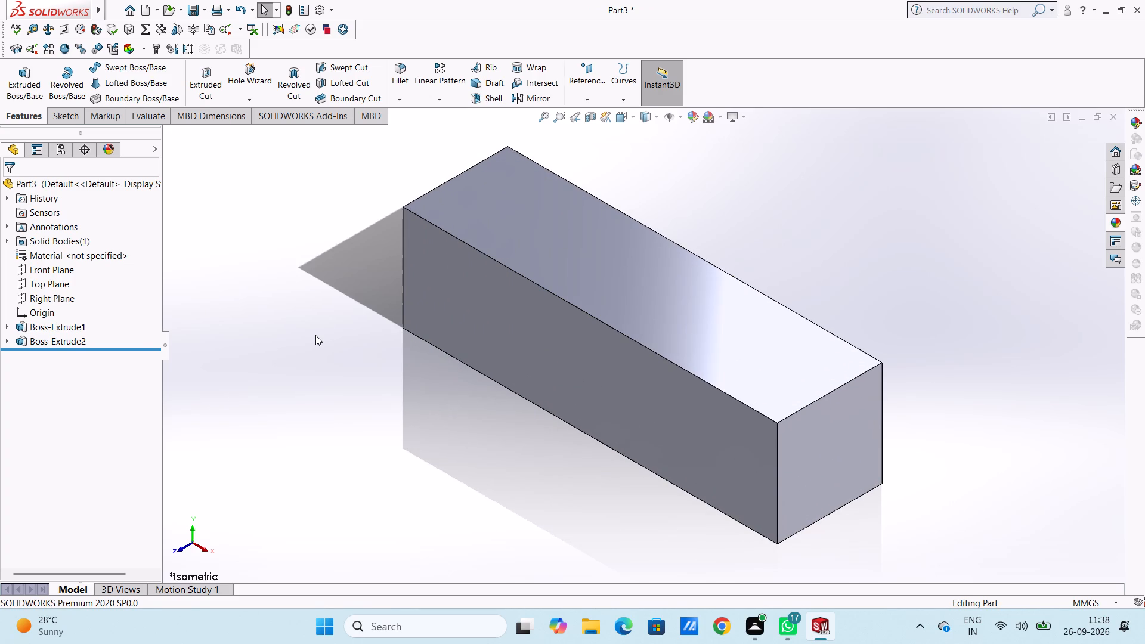
scroll(346, 356, "up", 3)
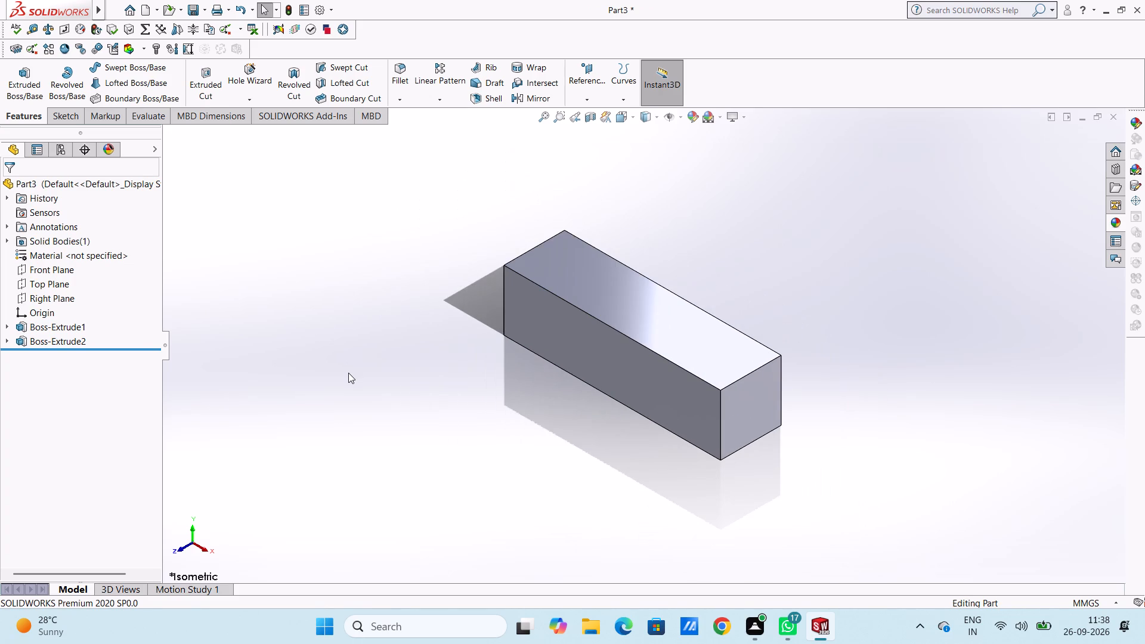
key("ctrl+1")
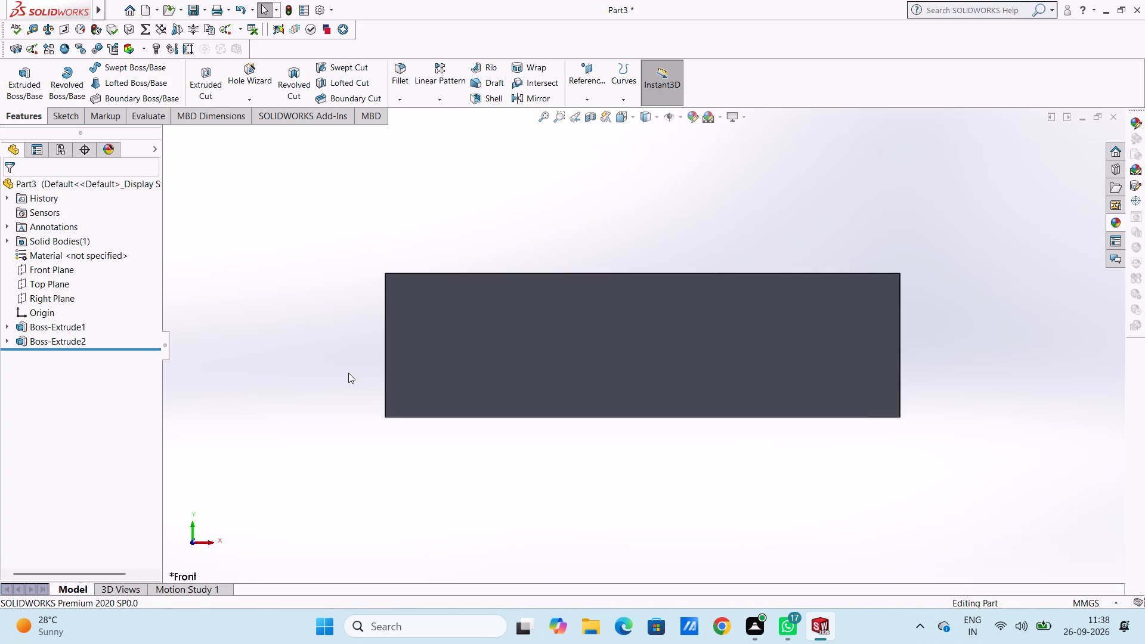
left_click(469, 354)
left_click(528, 319)
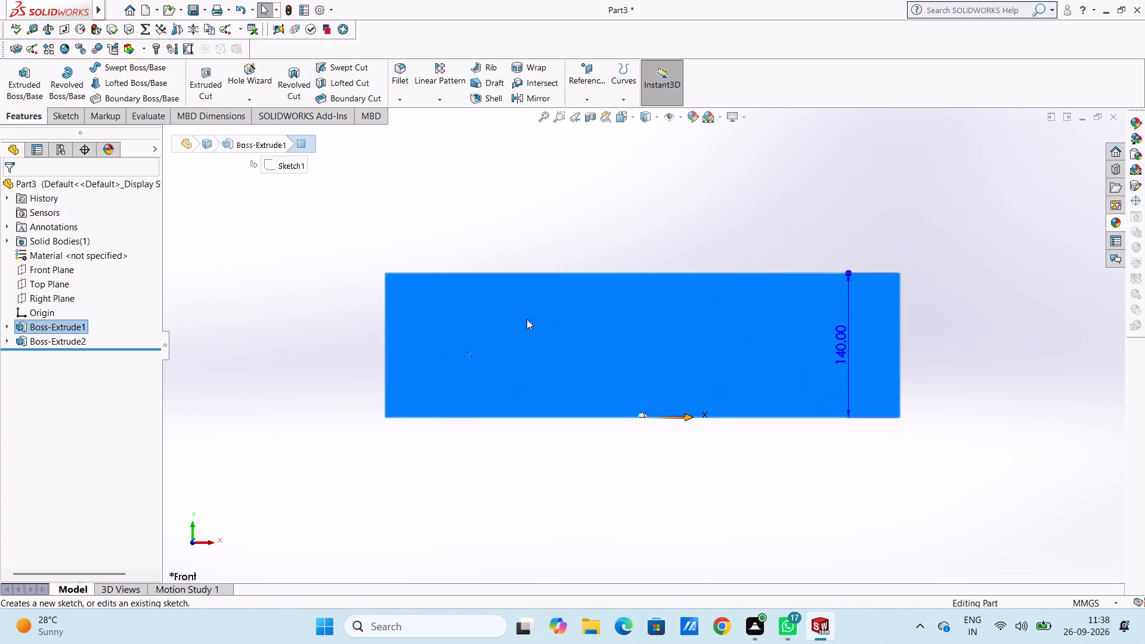
left_click(515, 190)
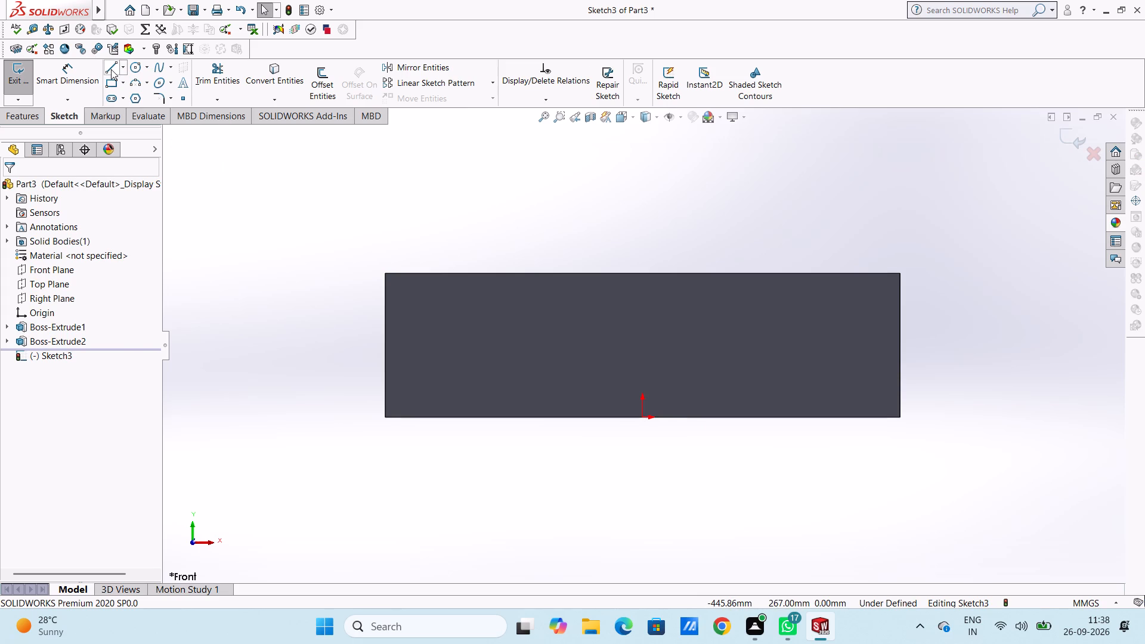
left_click(111, 69)
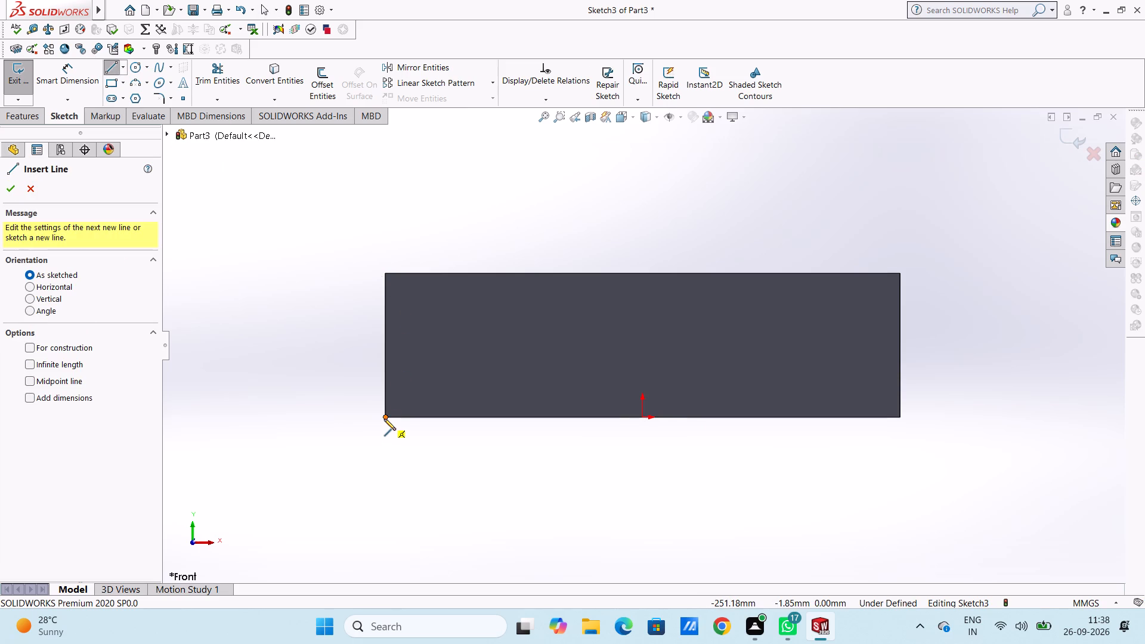
left_click(384, 419)
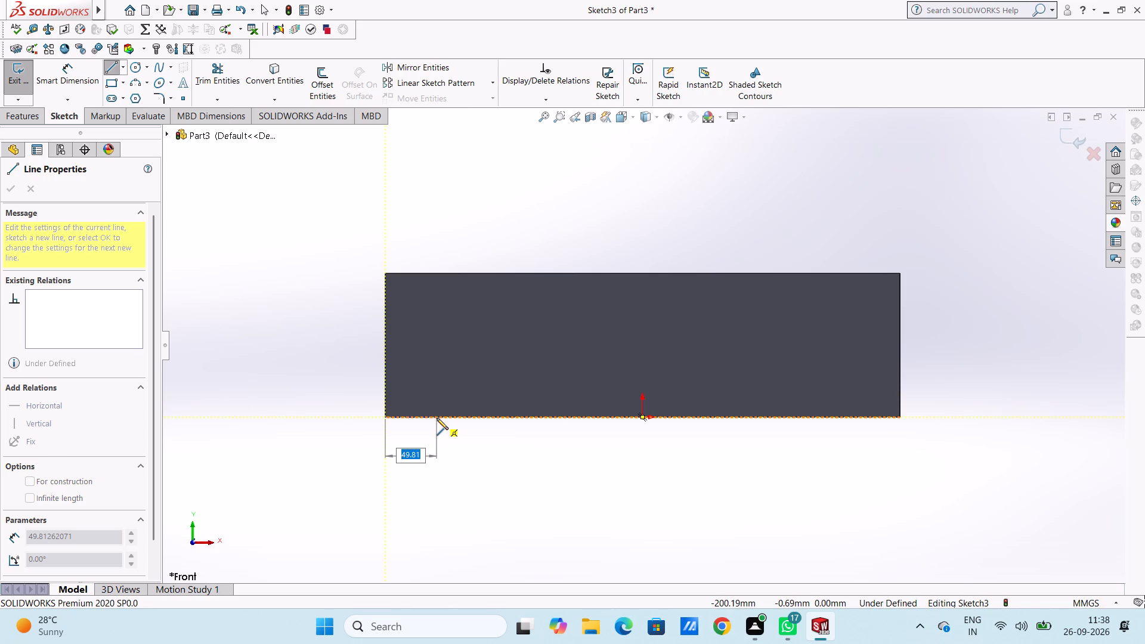
type("60")
key("Return")
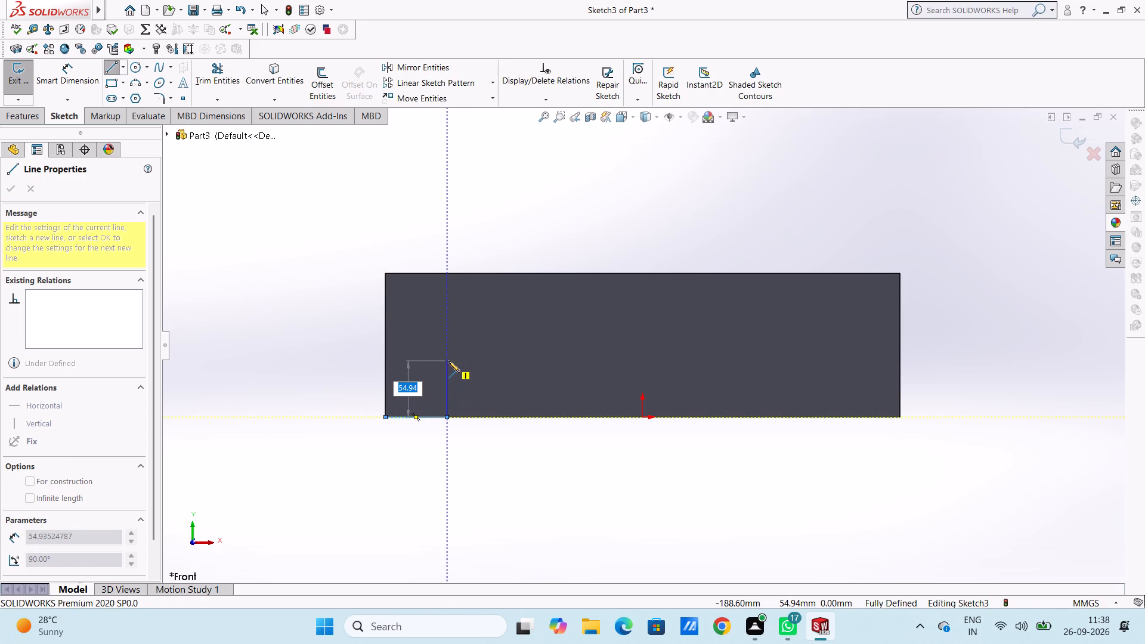
type("60")
key("Return")
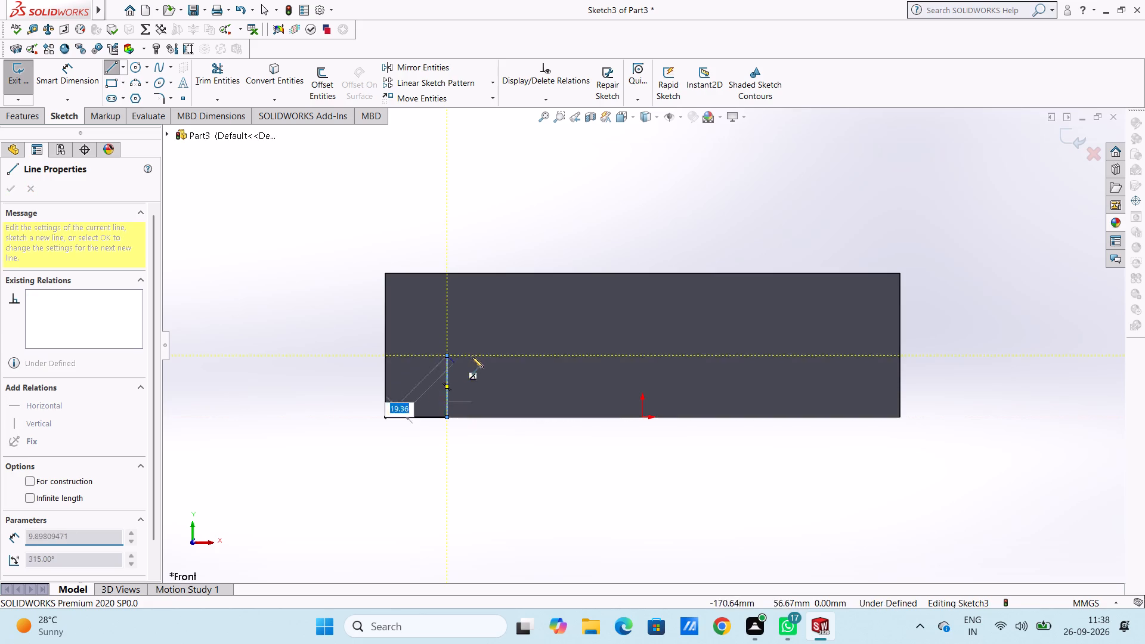
type("50")
key("Return")
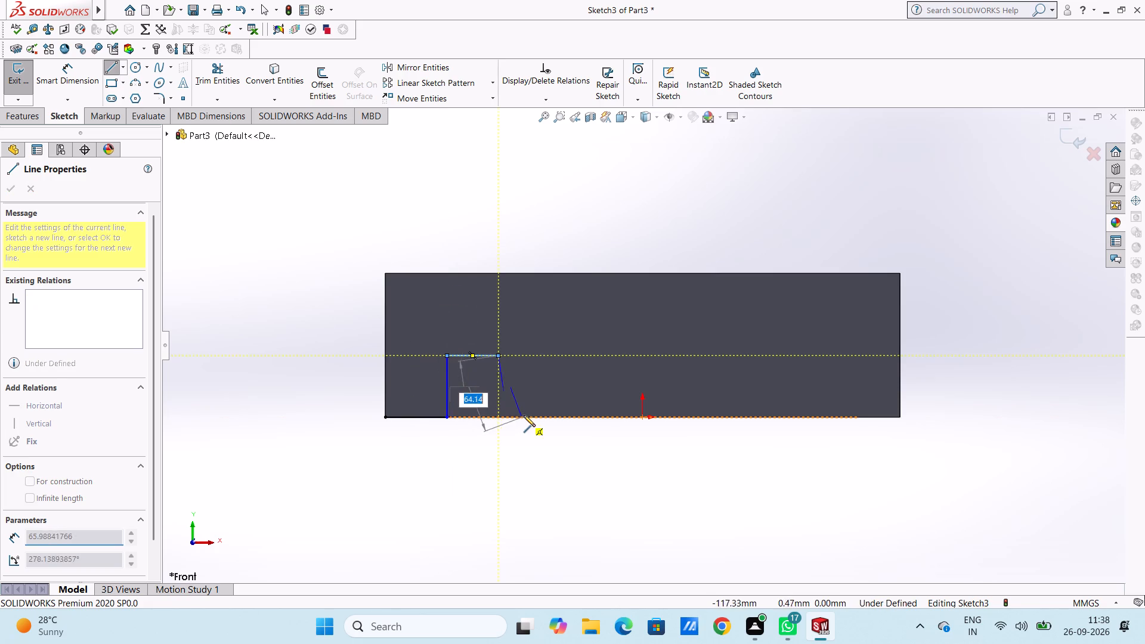
left_click(497, 417)
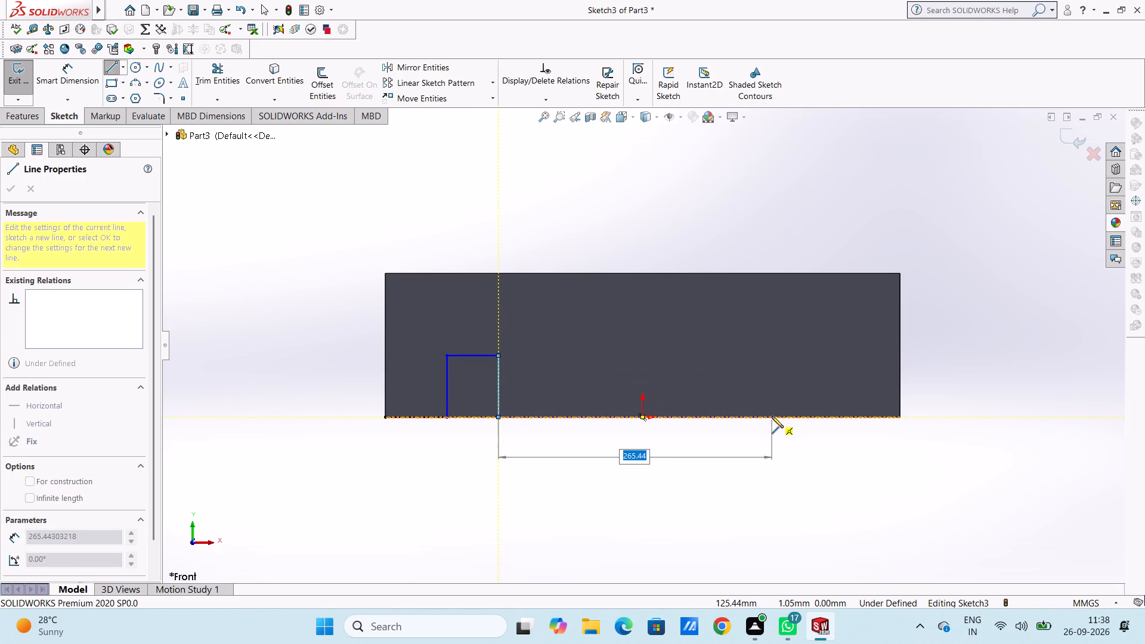
Continue the profile with a 280 mm bottom line and a second notch 60 mm high and 50 mm wide.
type("280")
key("Return")
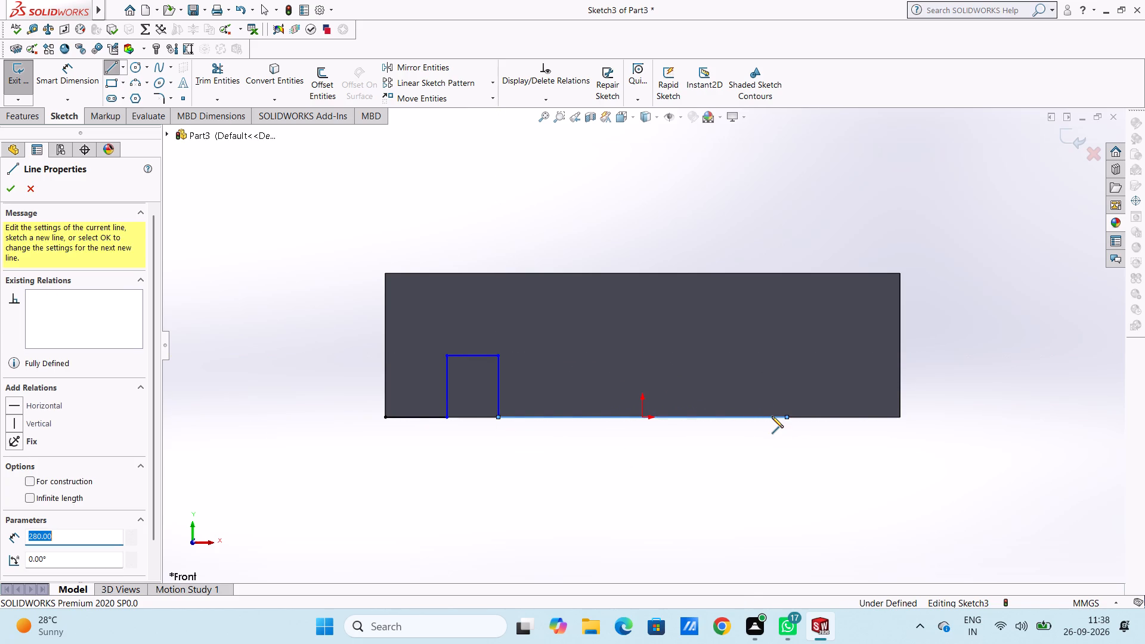
left_click(788, 355)
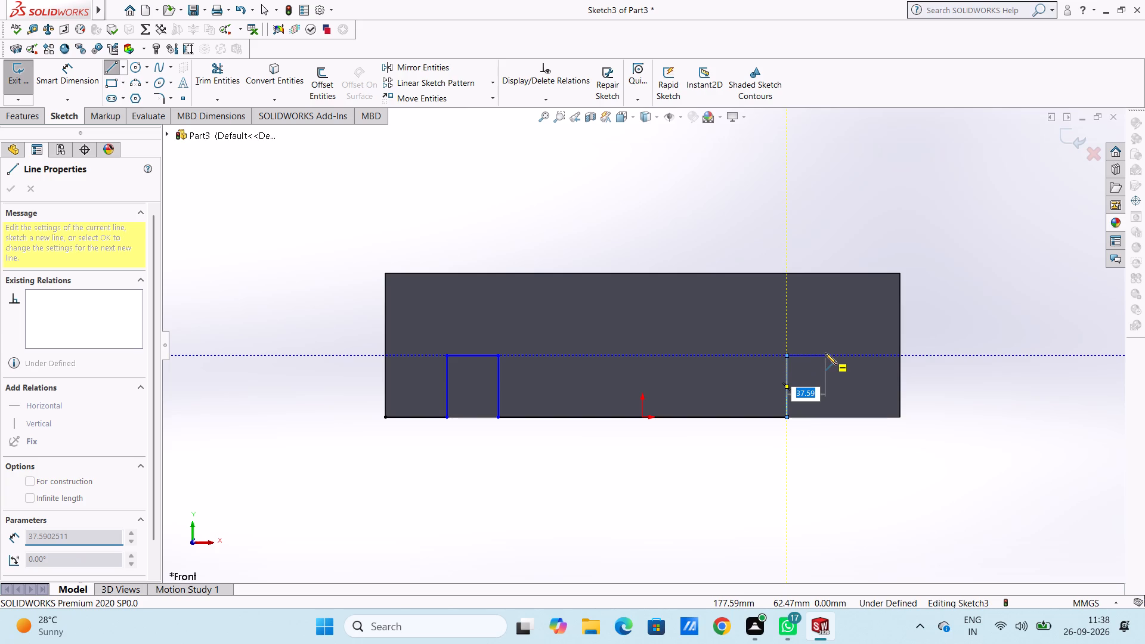
type("50")
key("Return")
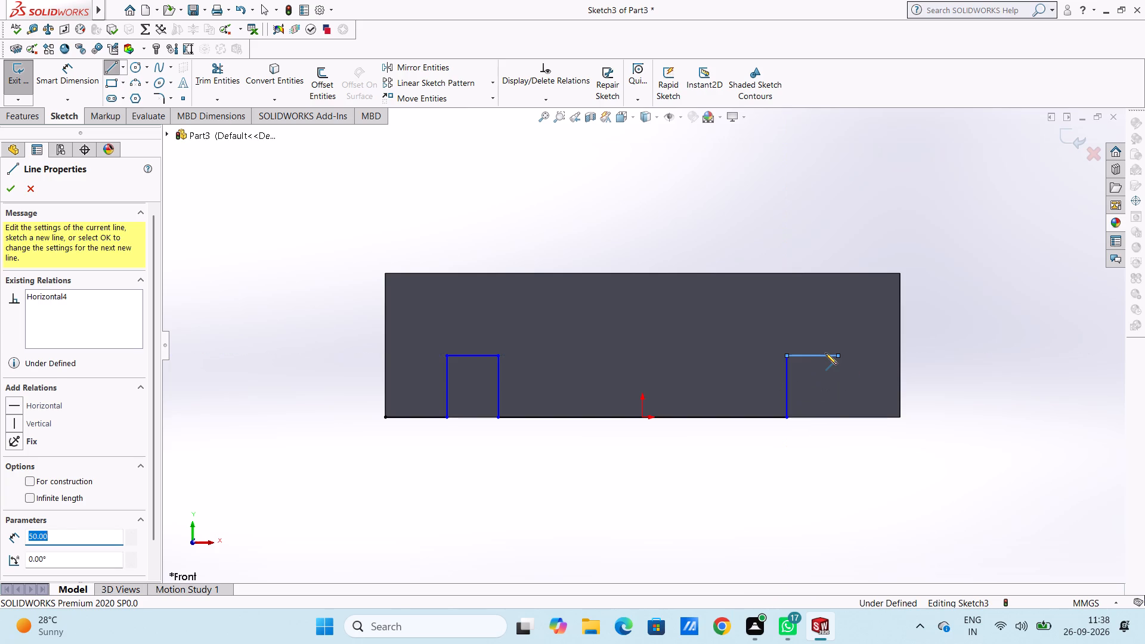
left_click(837, 418)
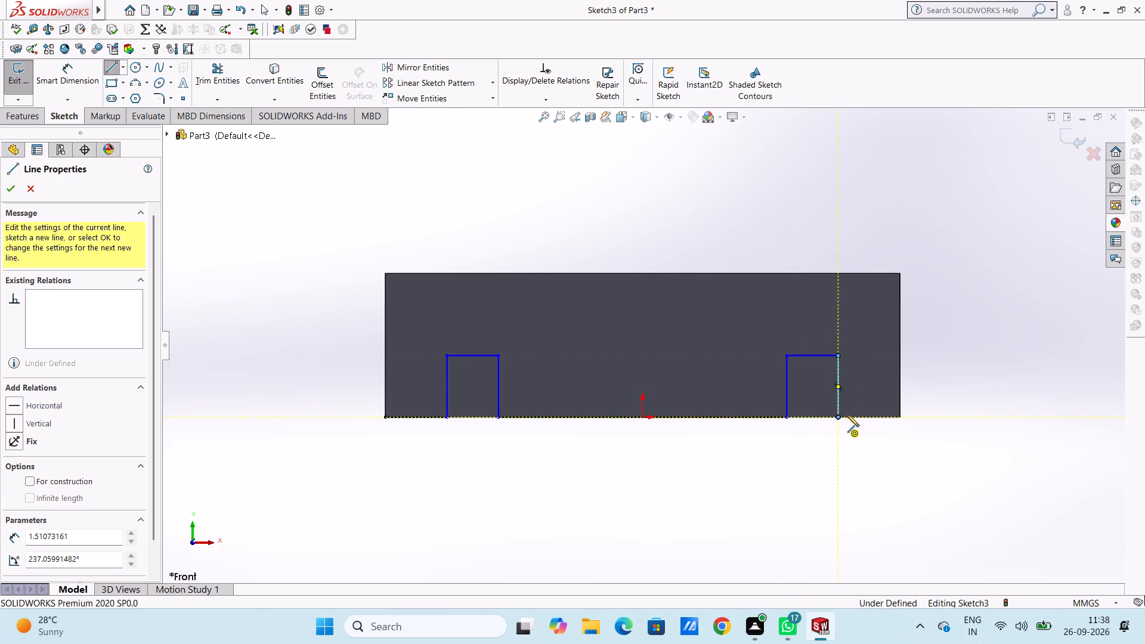
Close the profile along the face's remaining bottom edge, right side, top edge and left side back to the starting corner.
left_click(900, 419)
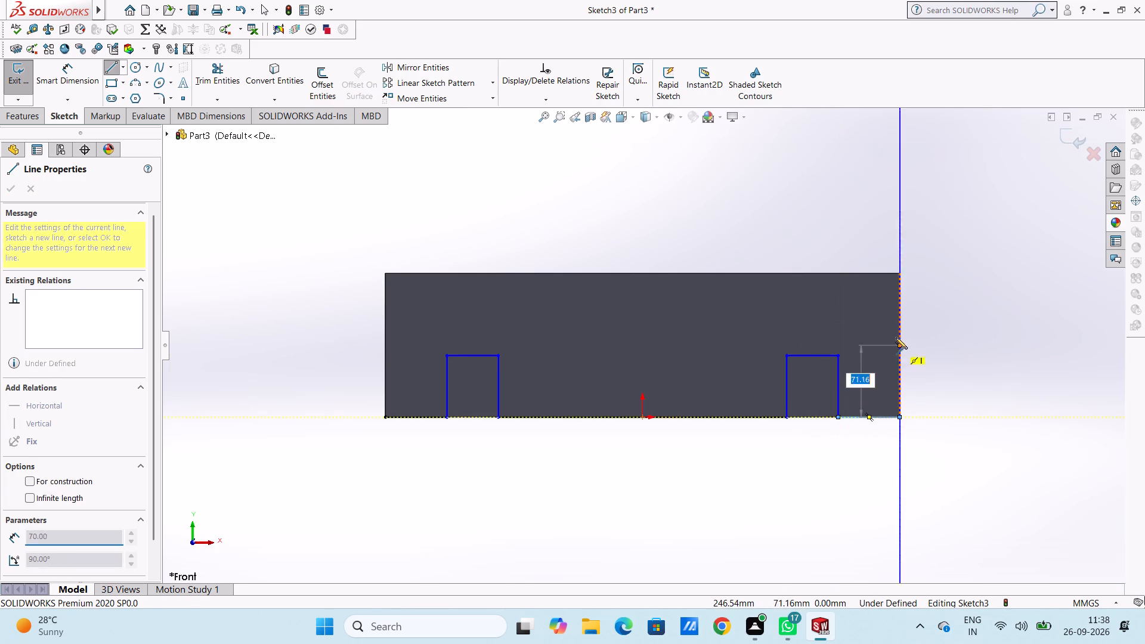
left_click(899, 273)
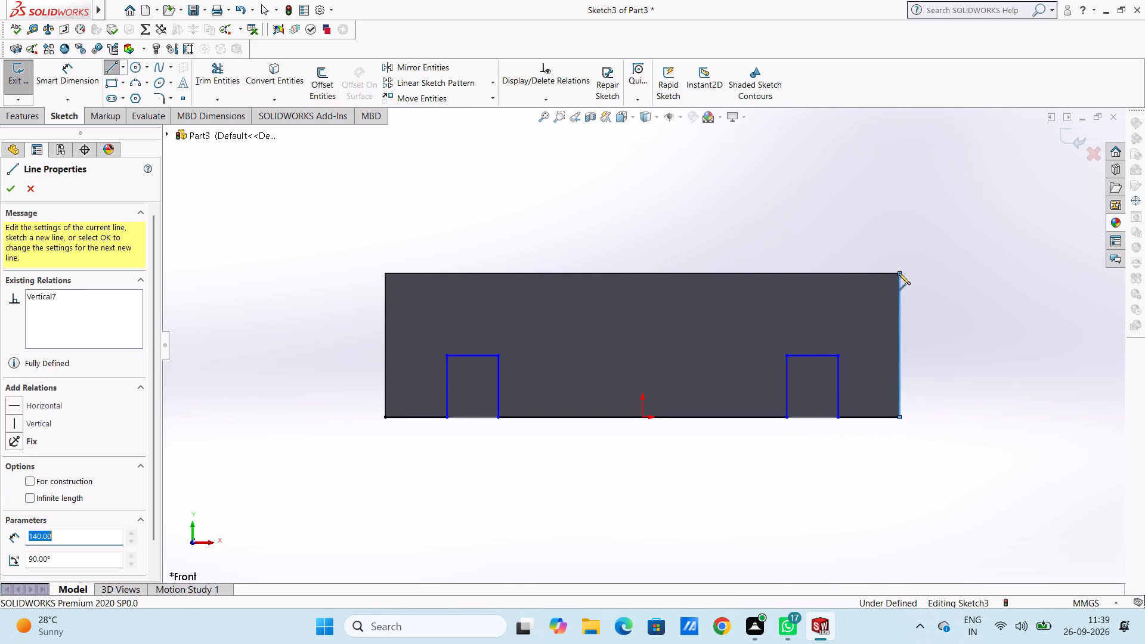
left_click(386, 274)
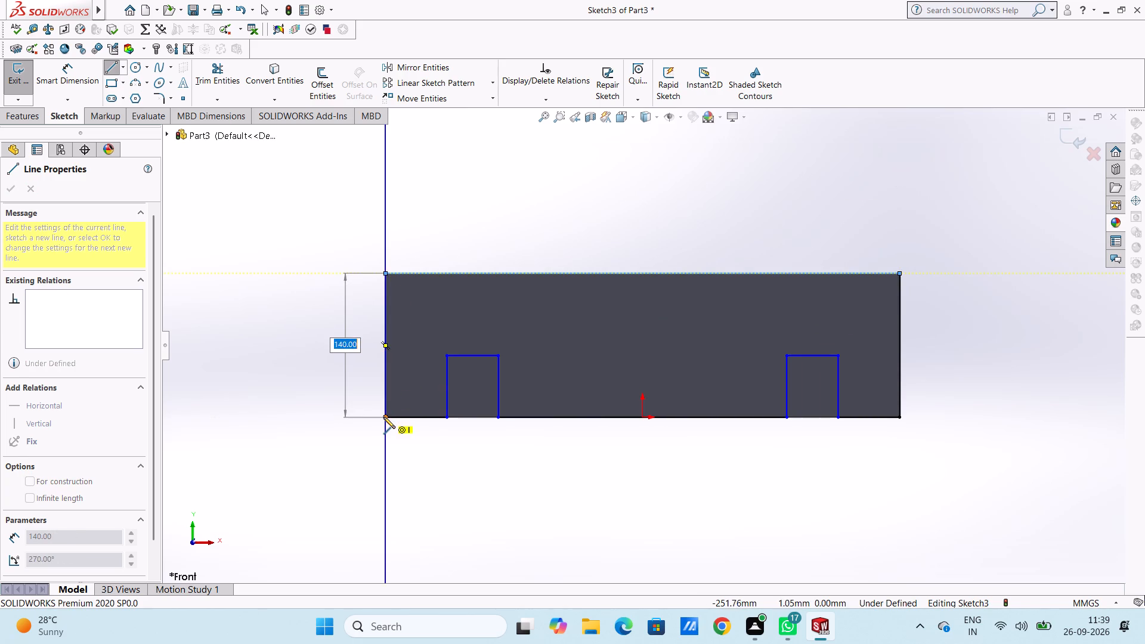
left_click(383, 417)
key("Escape")
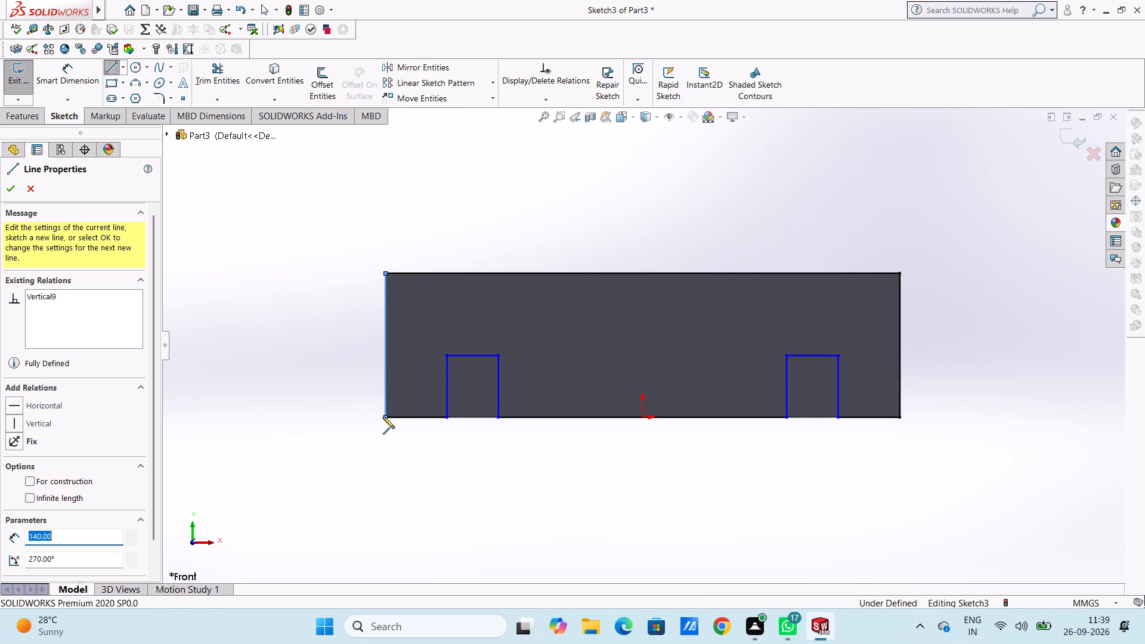
Draw 50 mm horizontal lines closing the open bottoms of both notches in the front-face sketch.
key("Escape")
key("Escape")
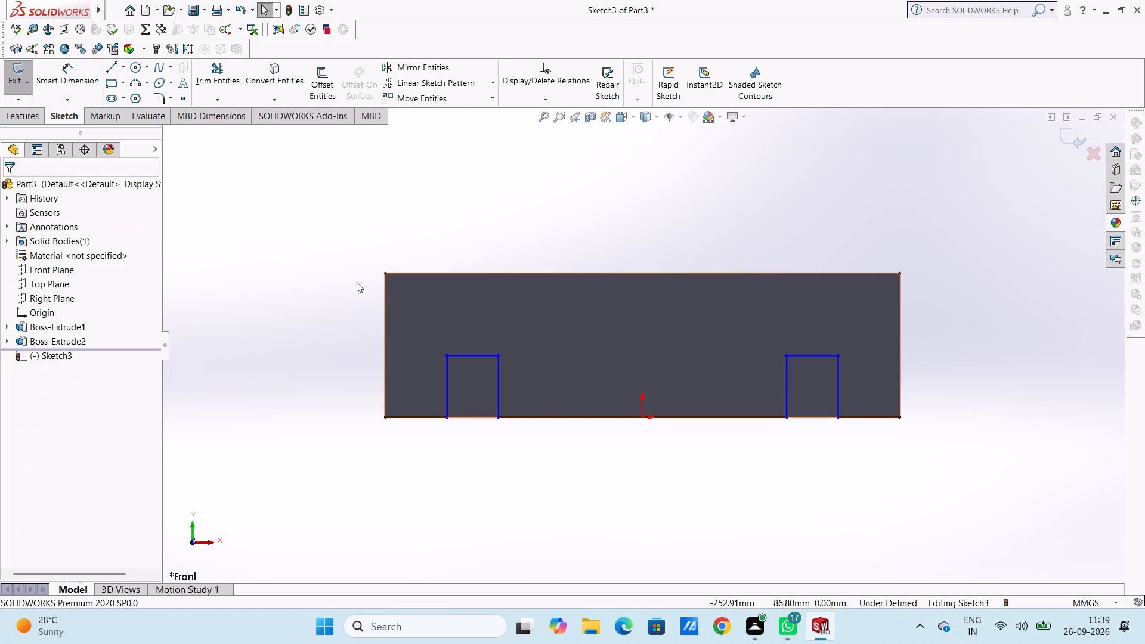
left_click(112, 68)
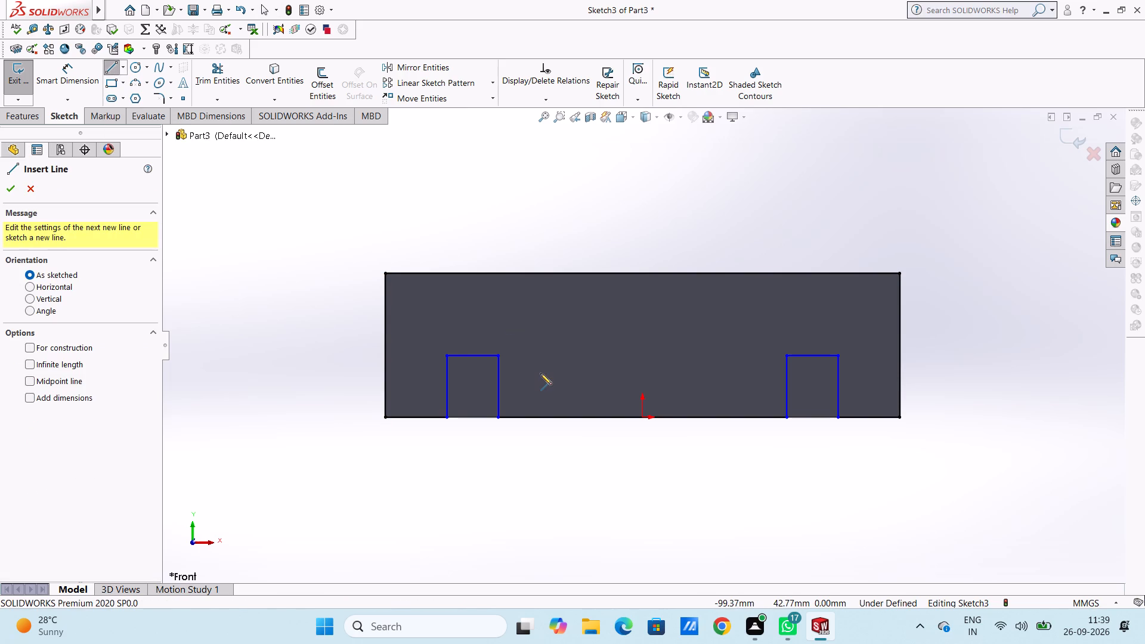
left_click(448, 417)
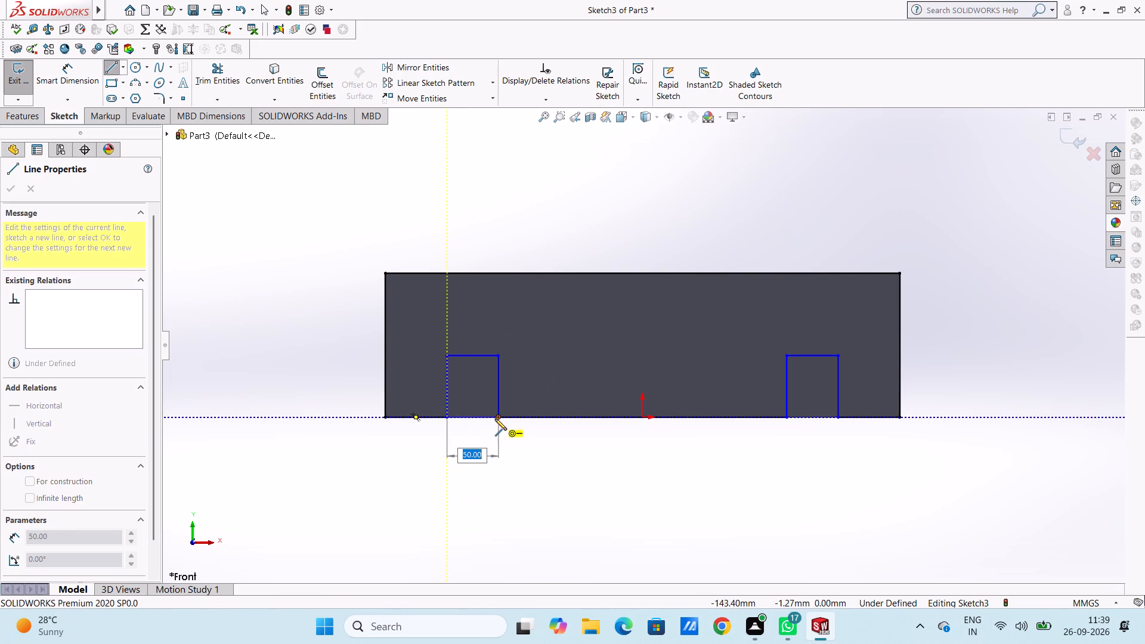
left_click(496, 418)
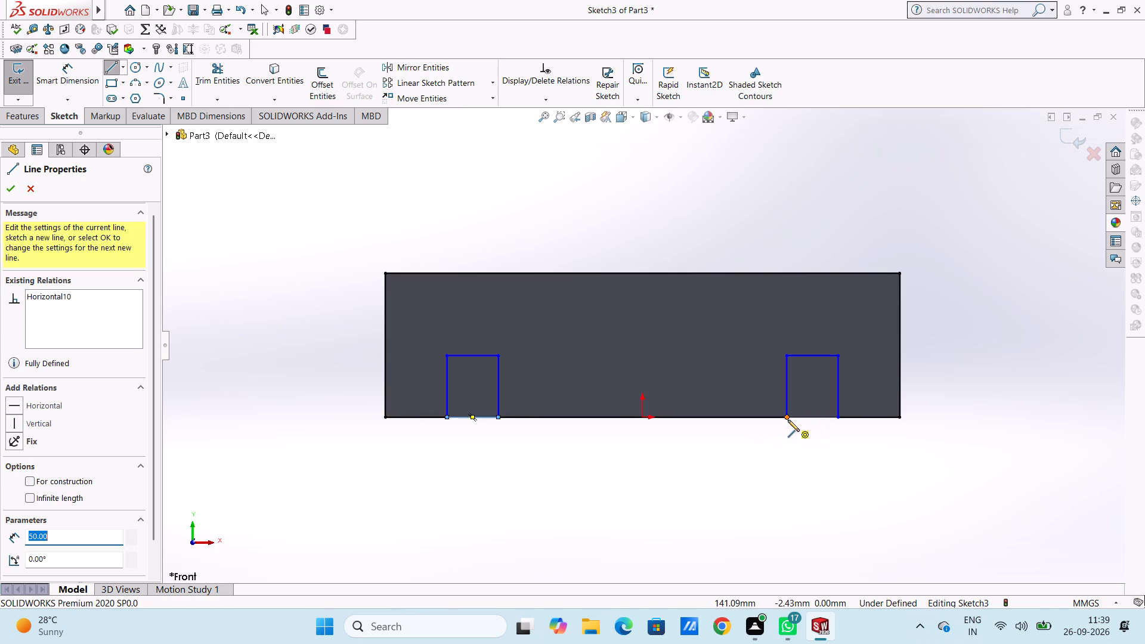
left_click(788, 419)
left_click(838, 417)
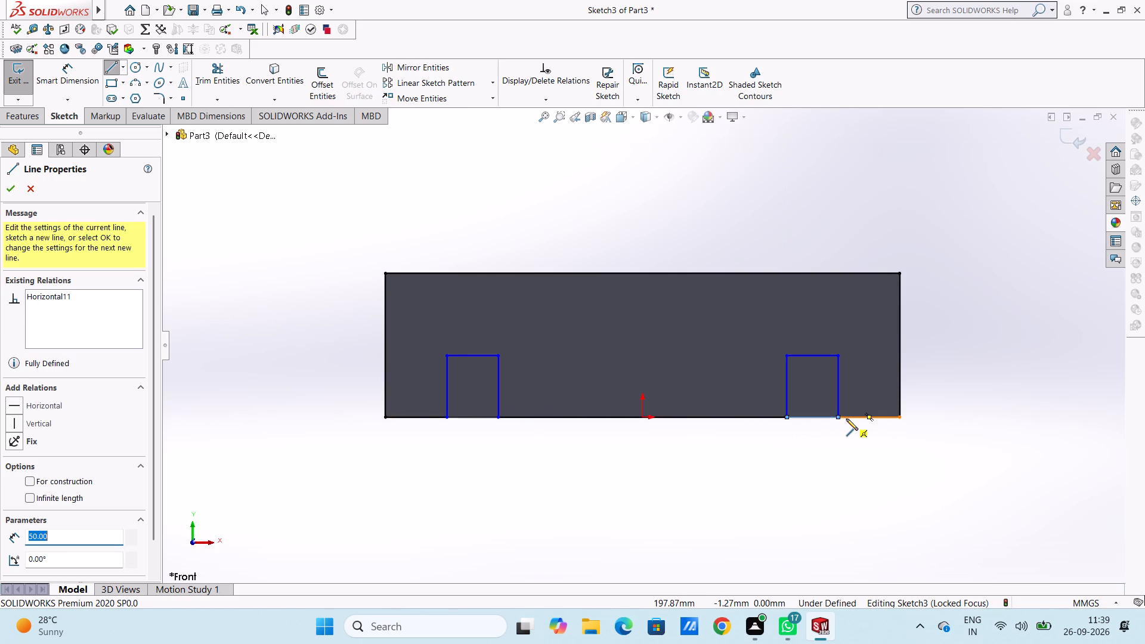
key("Escape")
key("Escape")
key("Escape")
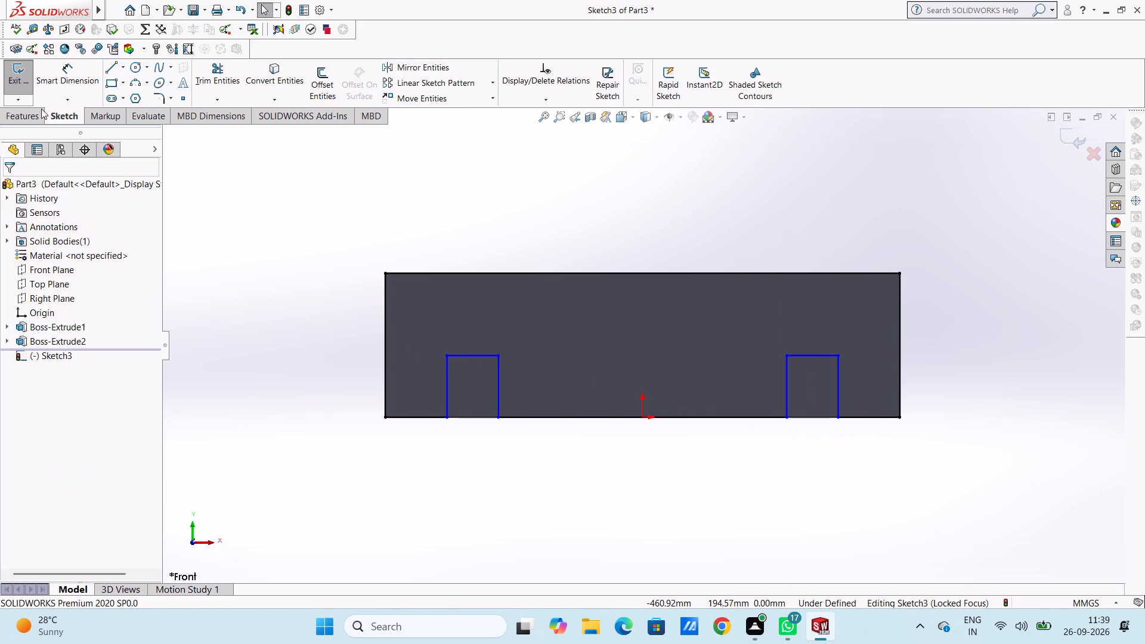
Trim away the outer profile's top, side and bottom lines outside the notches, keeping only the two closed notch rectangles.
left_click(219, 70)
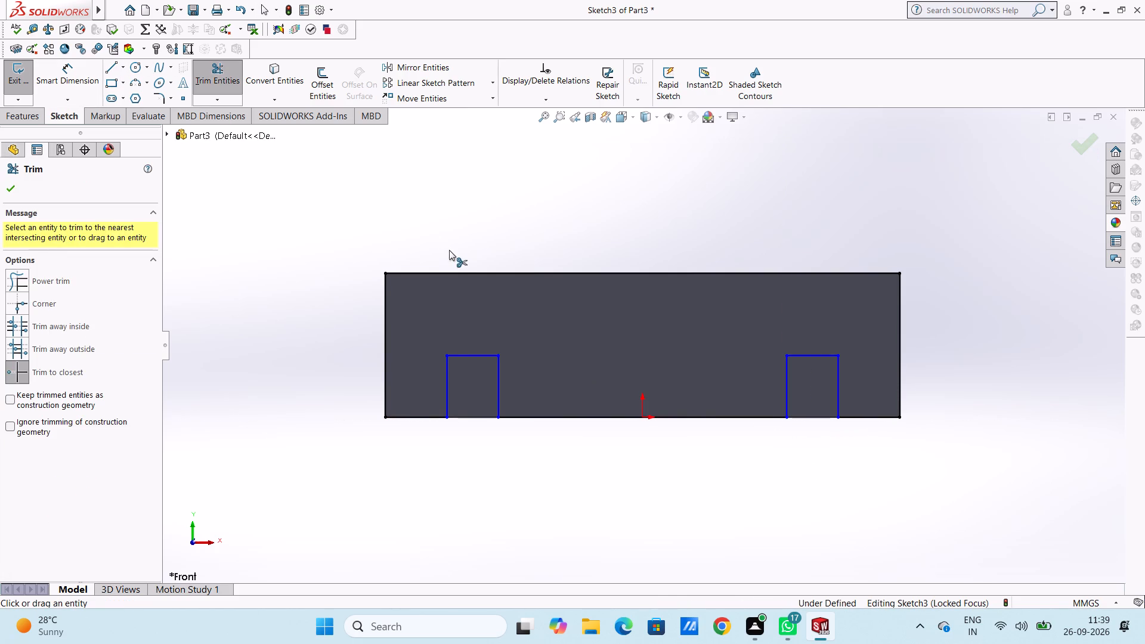
left_click(459, 273)
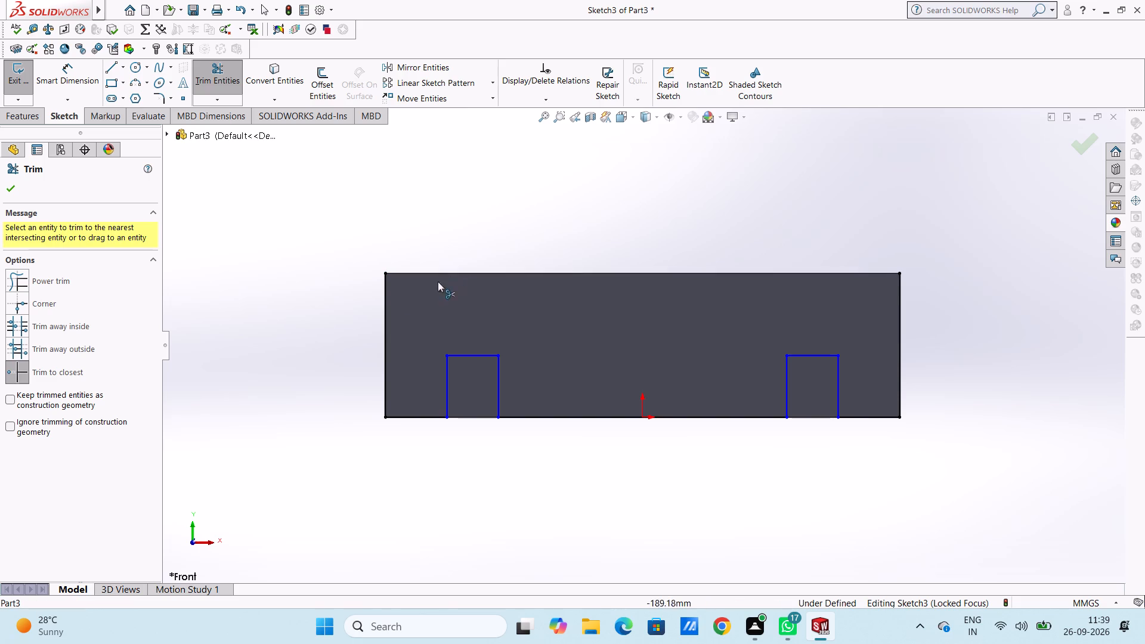
left_click(383, 298)
left_click(422, 414)
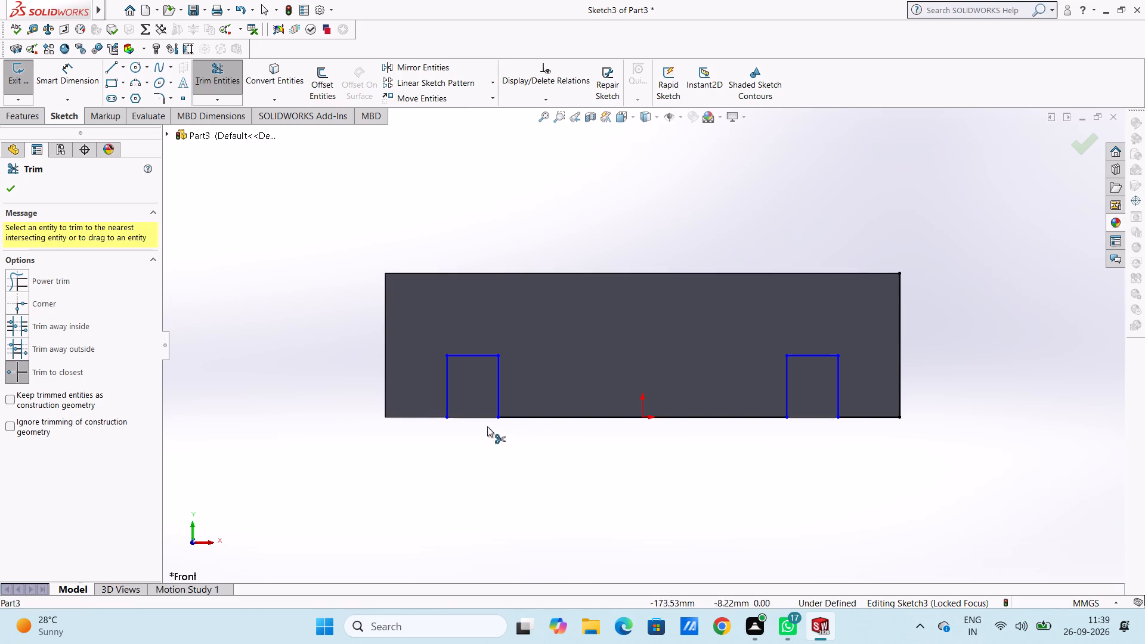
left_click(522, 419)
left_click(645, 418)
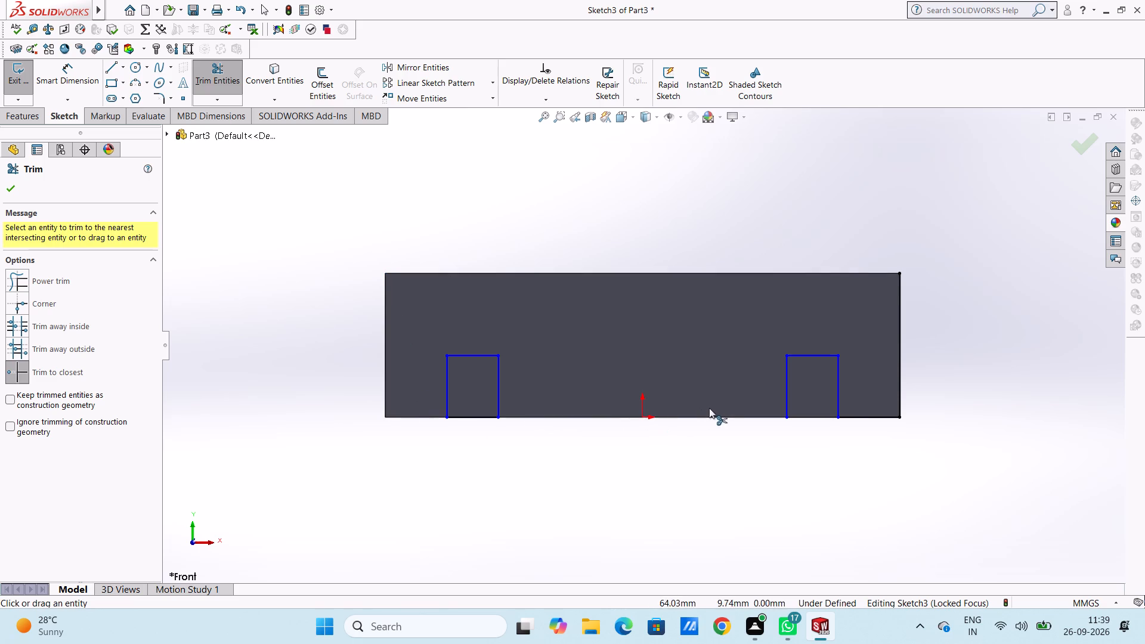
left_click(708, 407)
left_click(851, 417)
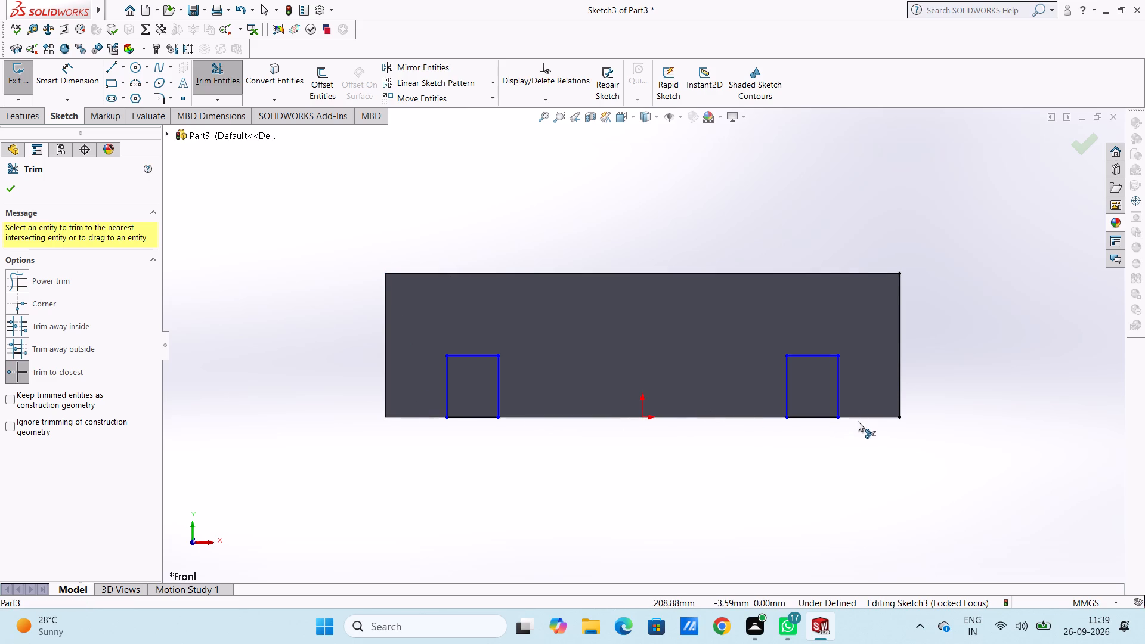
left_click(900, 369)
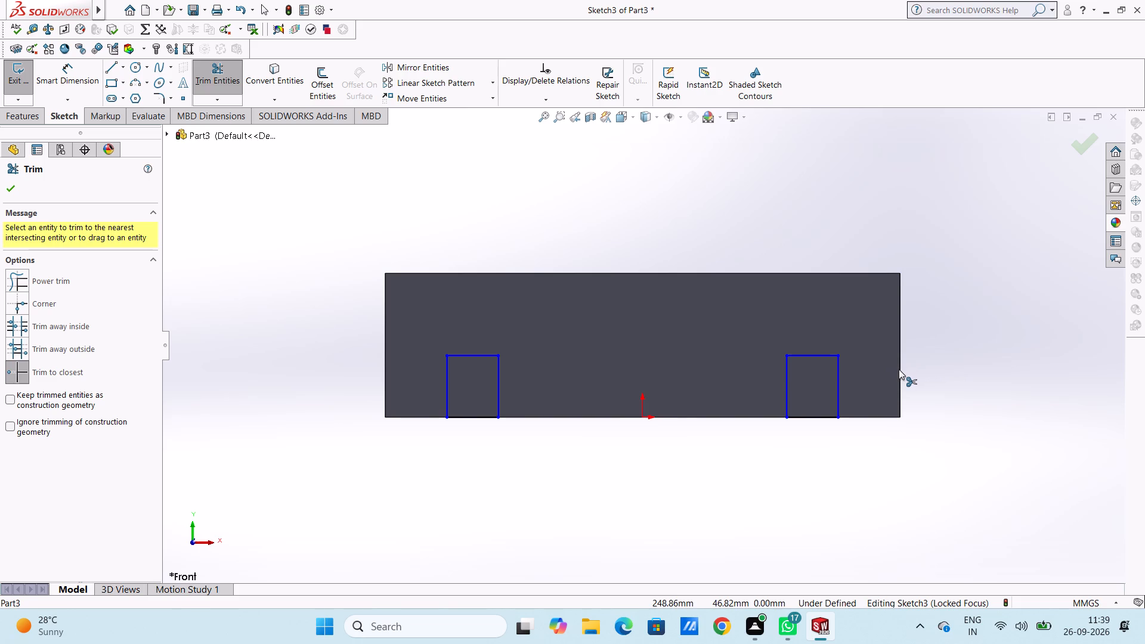
key("Escape")
key("Escape")
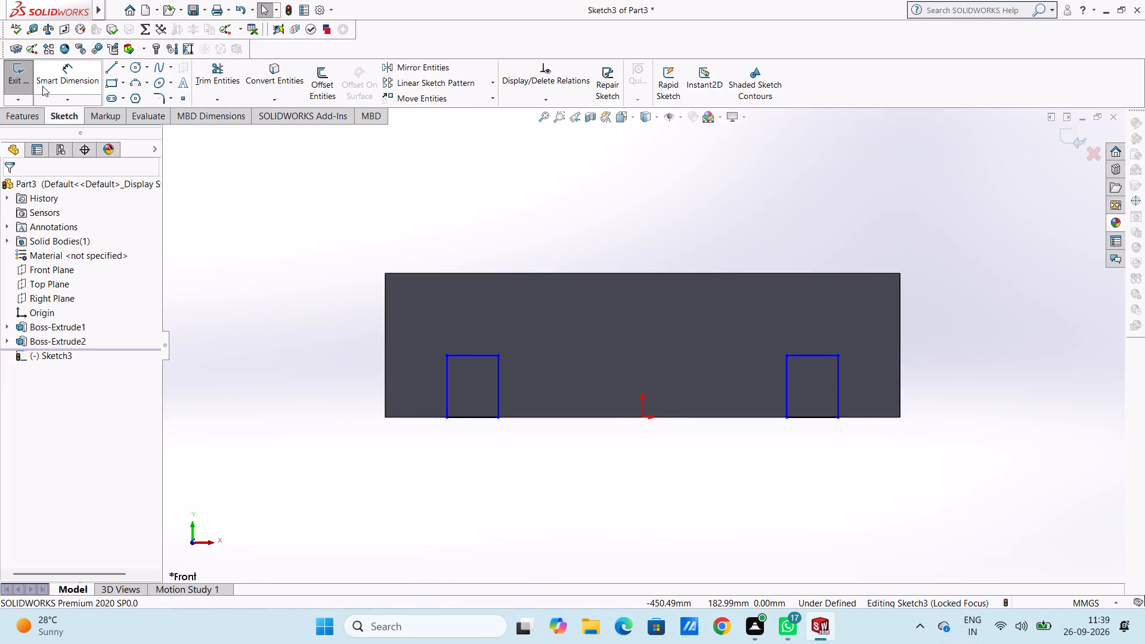
Dimension the left notch rectangle 60 mm high, 50 mm wide and 60 mm from the block's left edge.
left_click(42, 82)
left_click(444, 382)
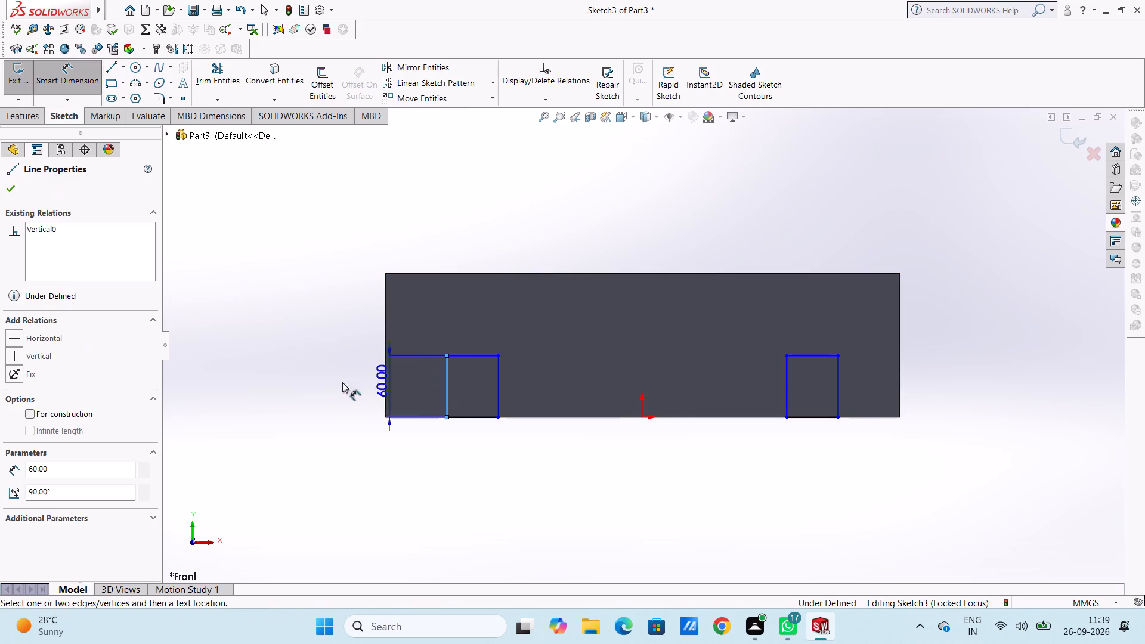
left_click(302, 370)
left_click(253, 351)
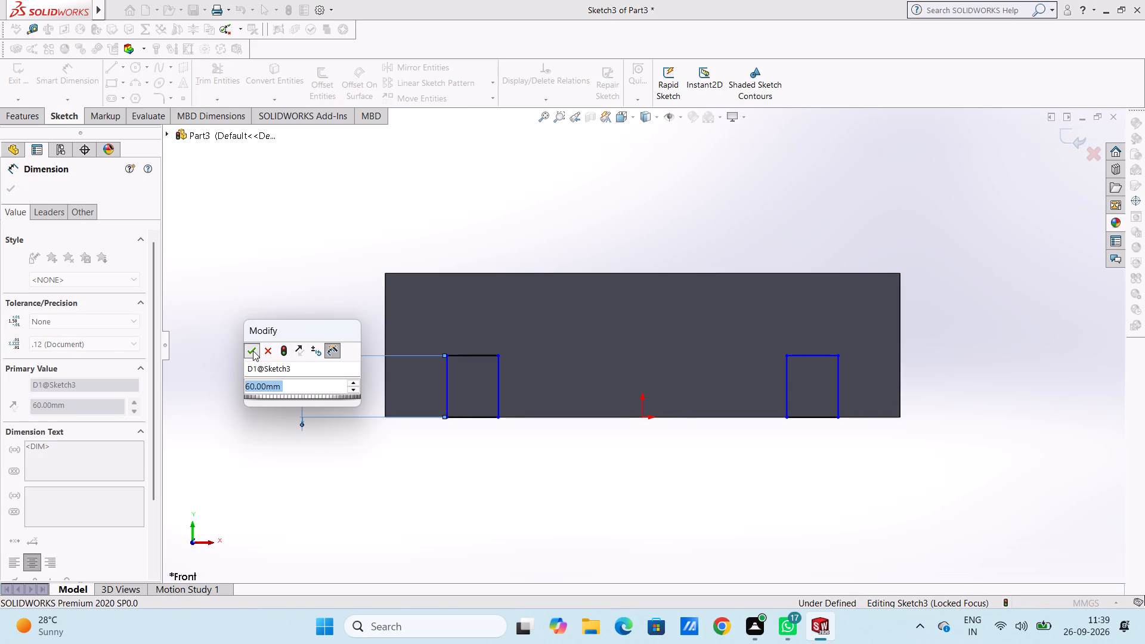
left_click(254, 289)
left_click(487, 355)
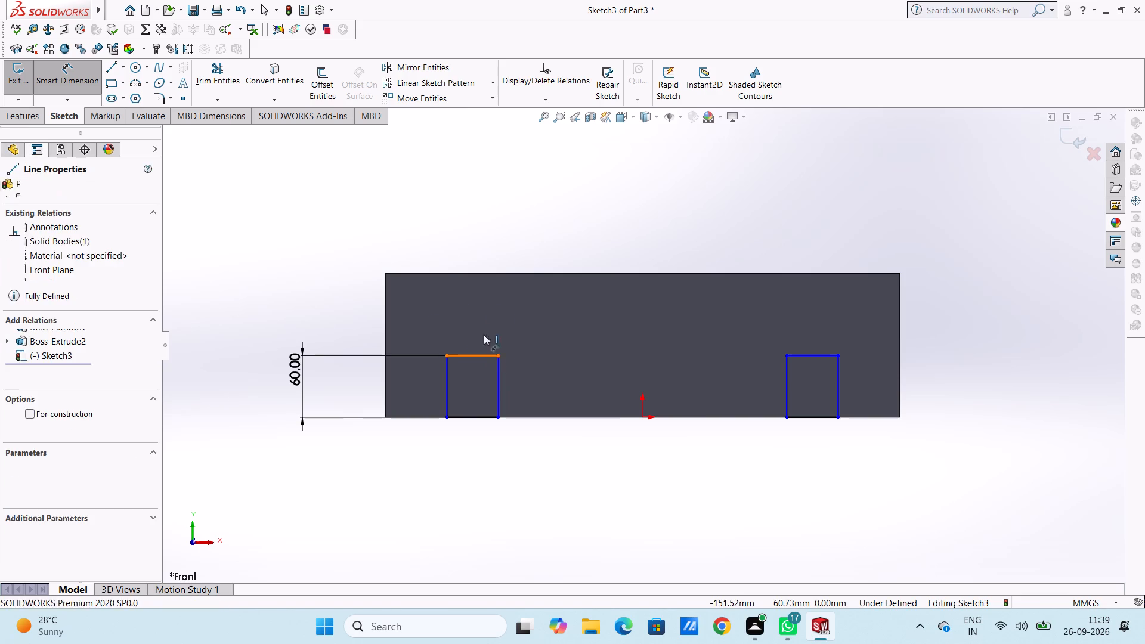
left_click(482, 231)
left_click(432, 213)
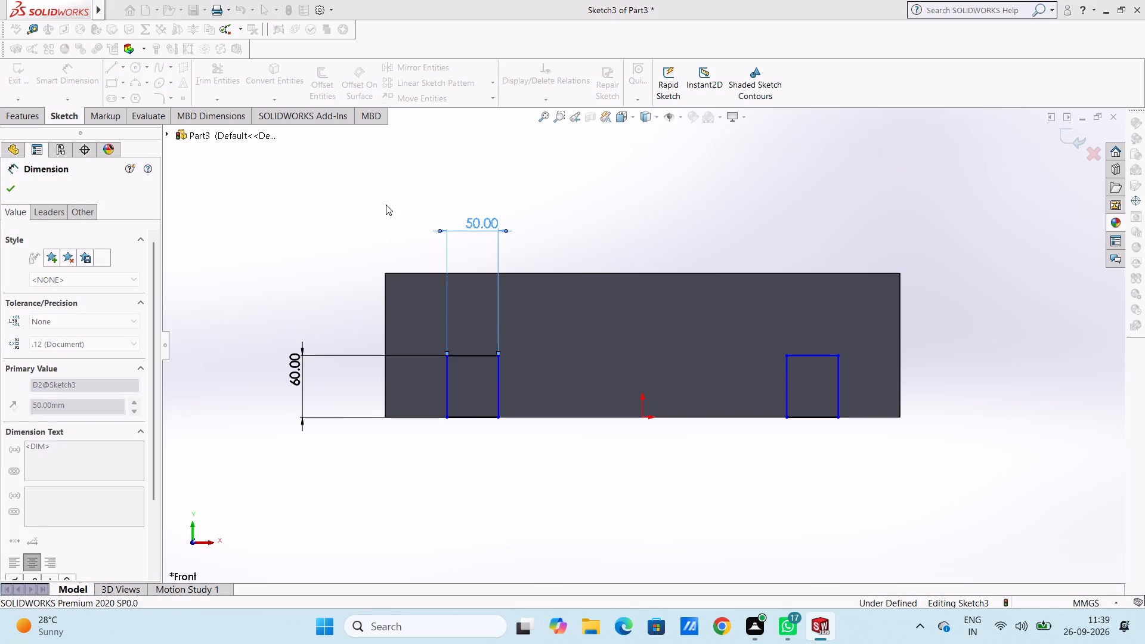
left_click(370, 200)
left_click(381, 383)
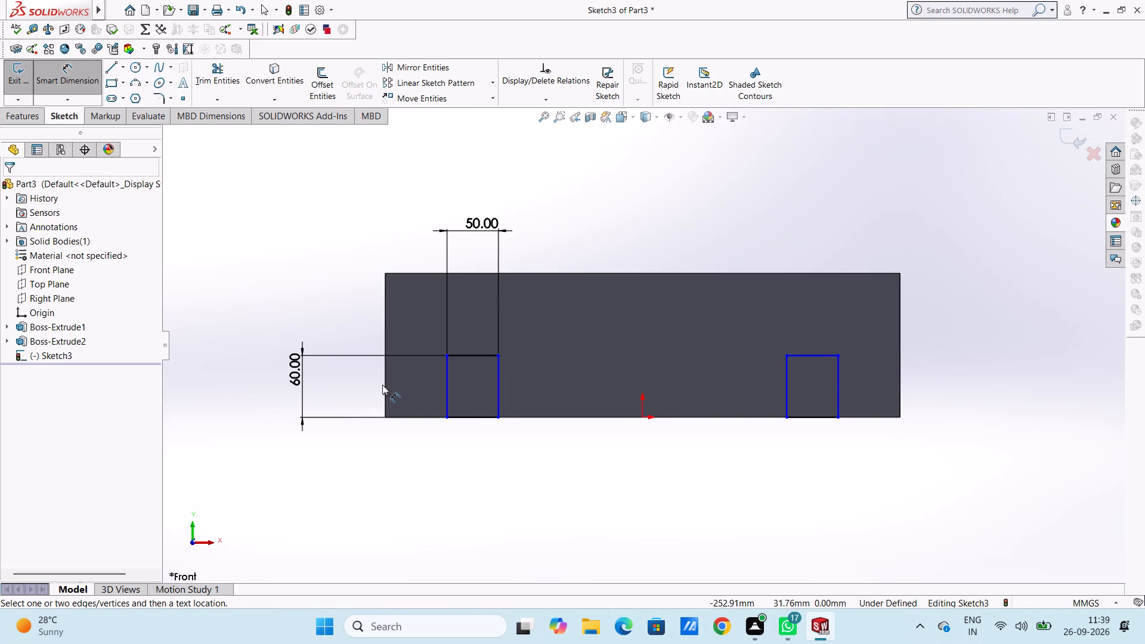
left_click(384, 385)
left_click(450, 387)
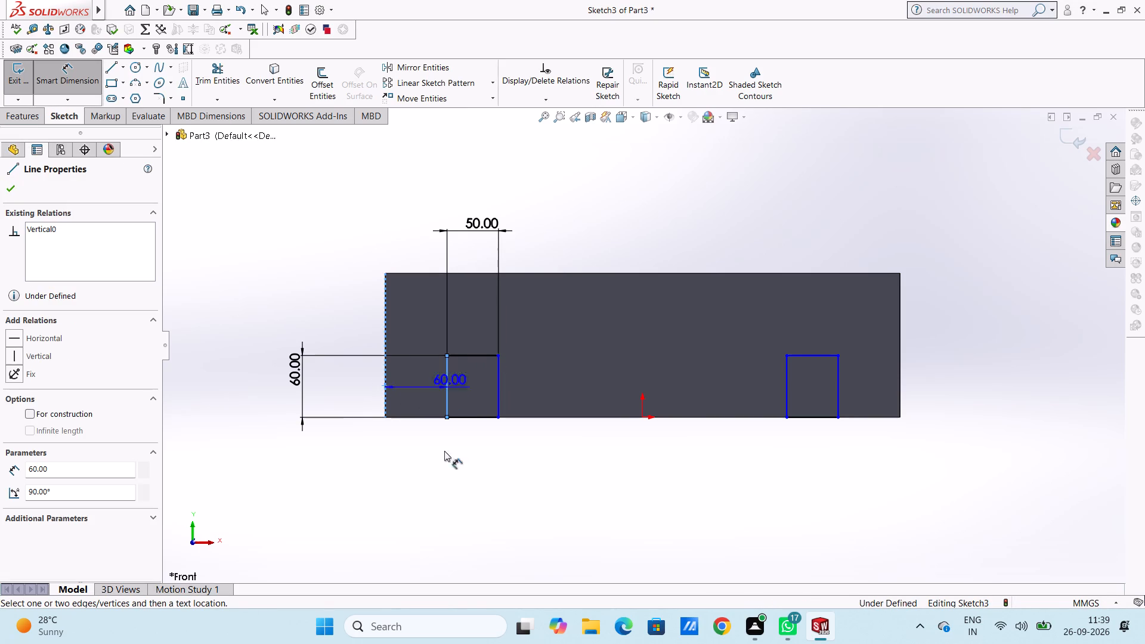
left_click(435, 480)
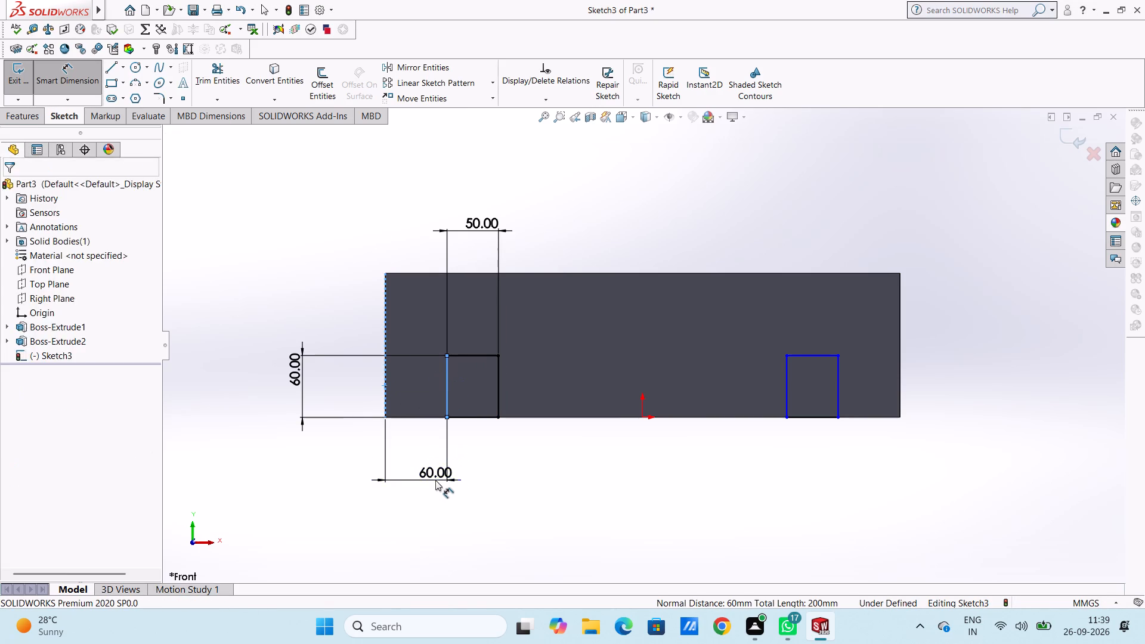
left_click(388, 463)
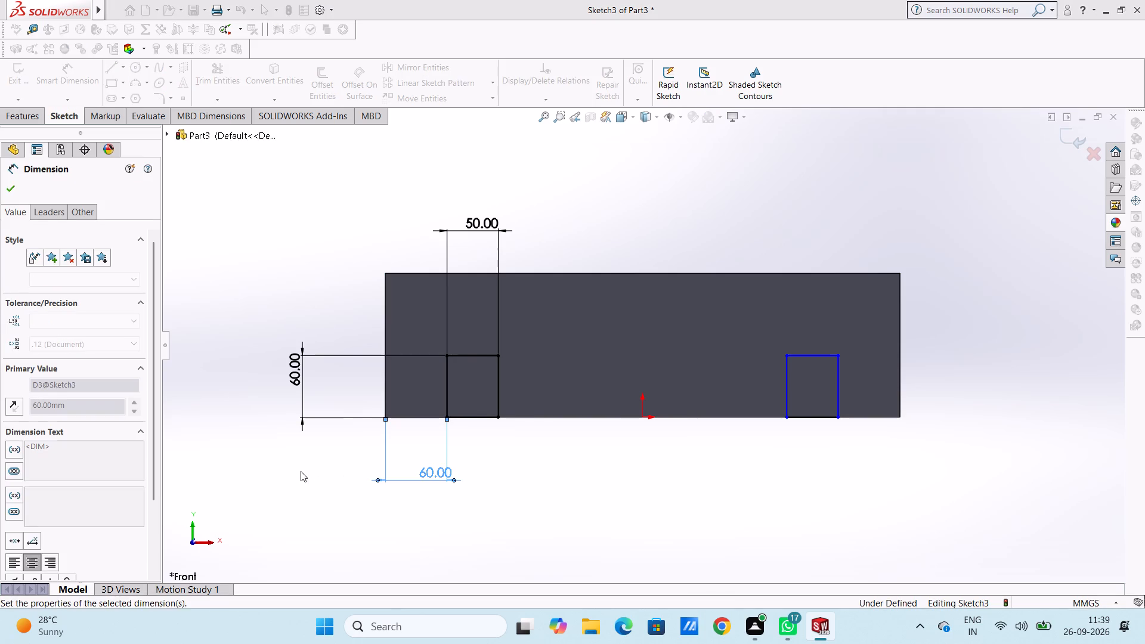
left_click(301, 471)
Dimension the right notch rectangle 50 mm wide and 60 mm from the block's right edge.
left_click(803, 356)
left_click(795, 181)
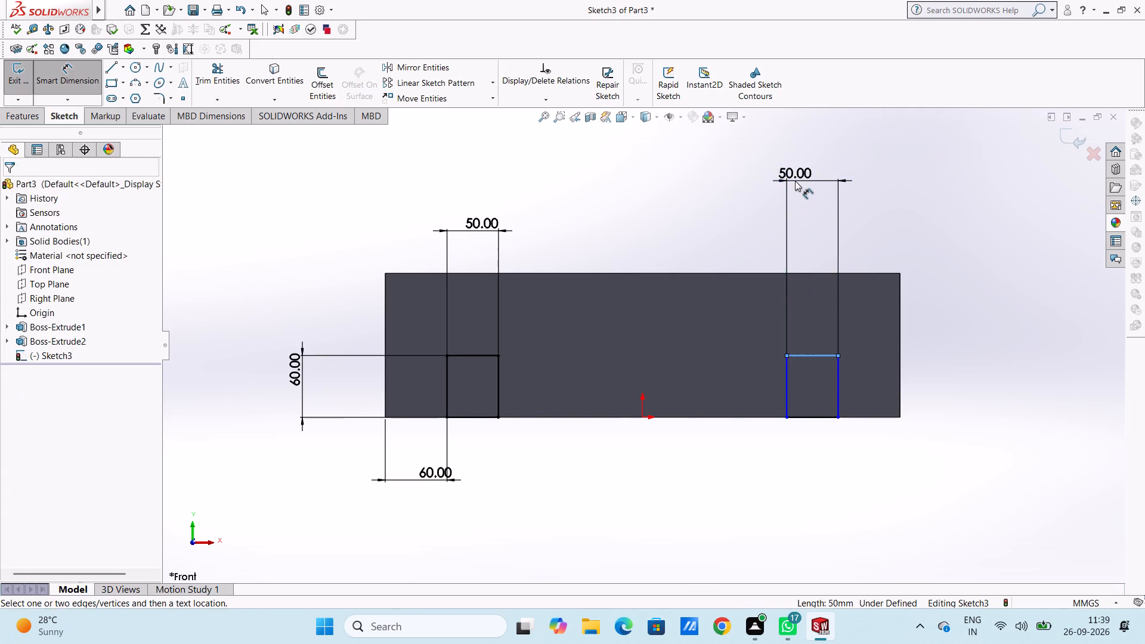
left_click(746, 159)
left_click(700, 173)
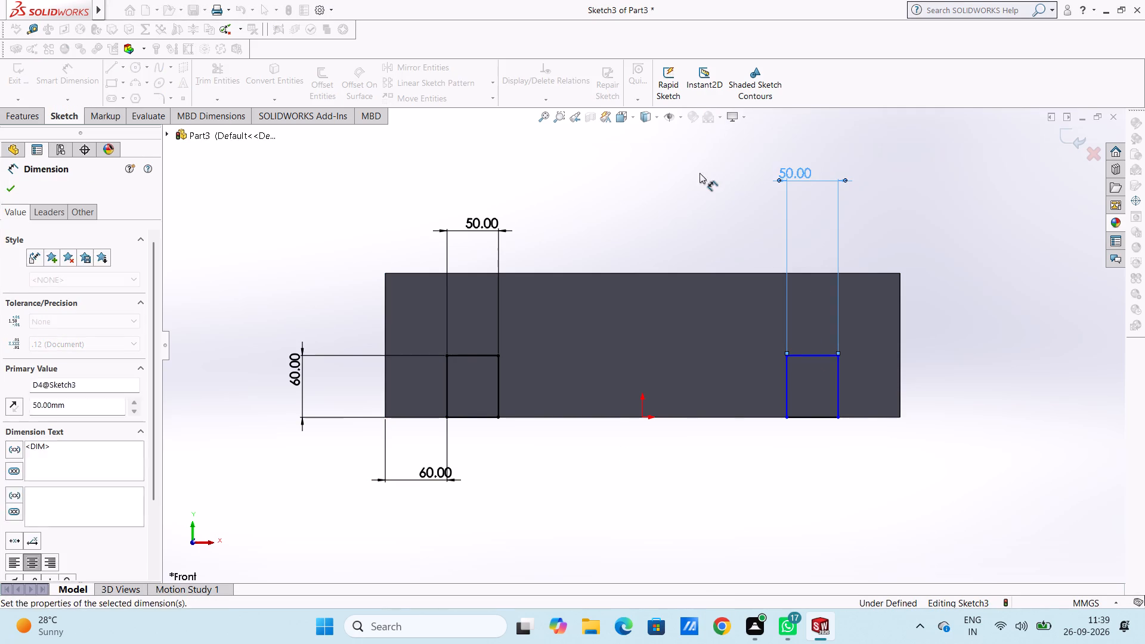
left_click(841, 371)
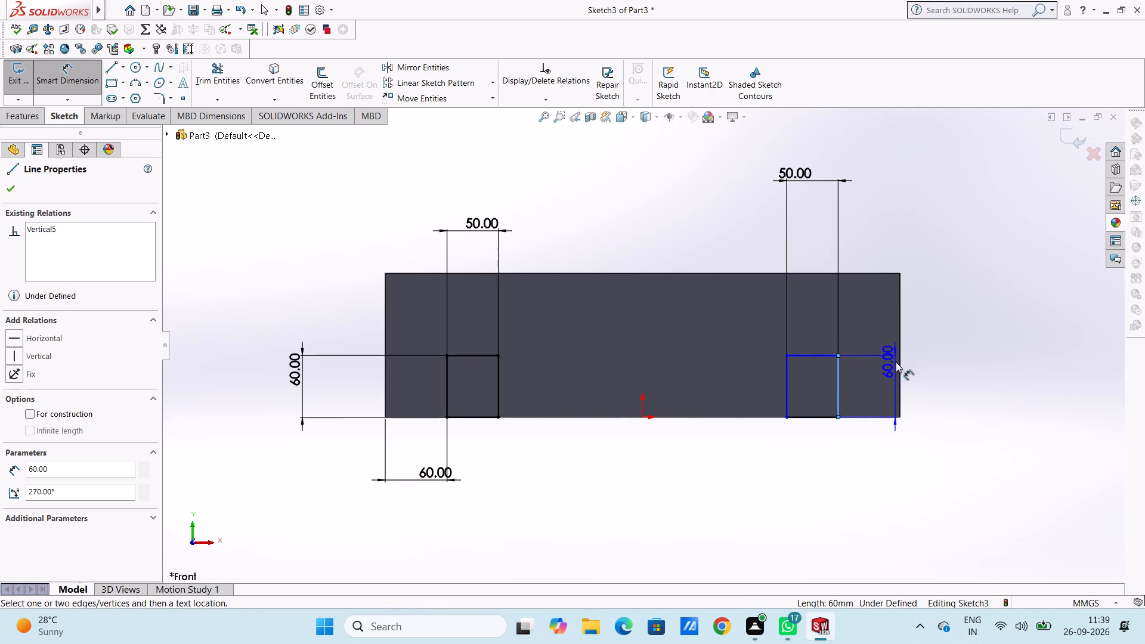
left_click(898, 364)
left_click(885, 506)
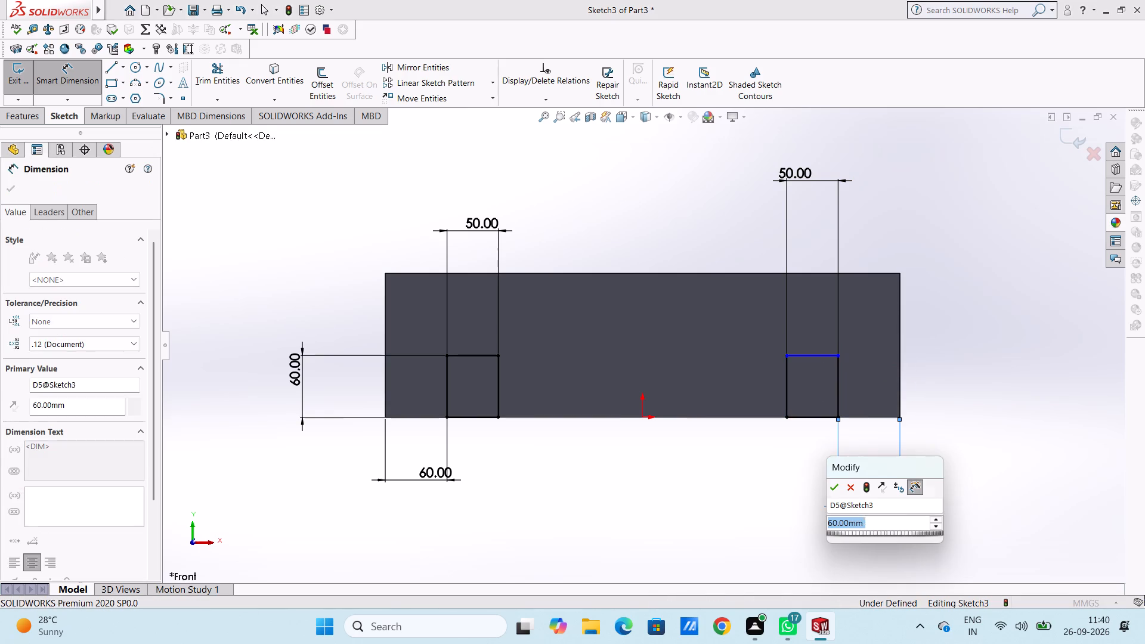
left_click(828, 490)
left_click(753, 495)
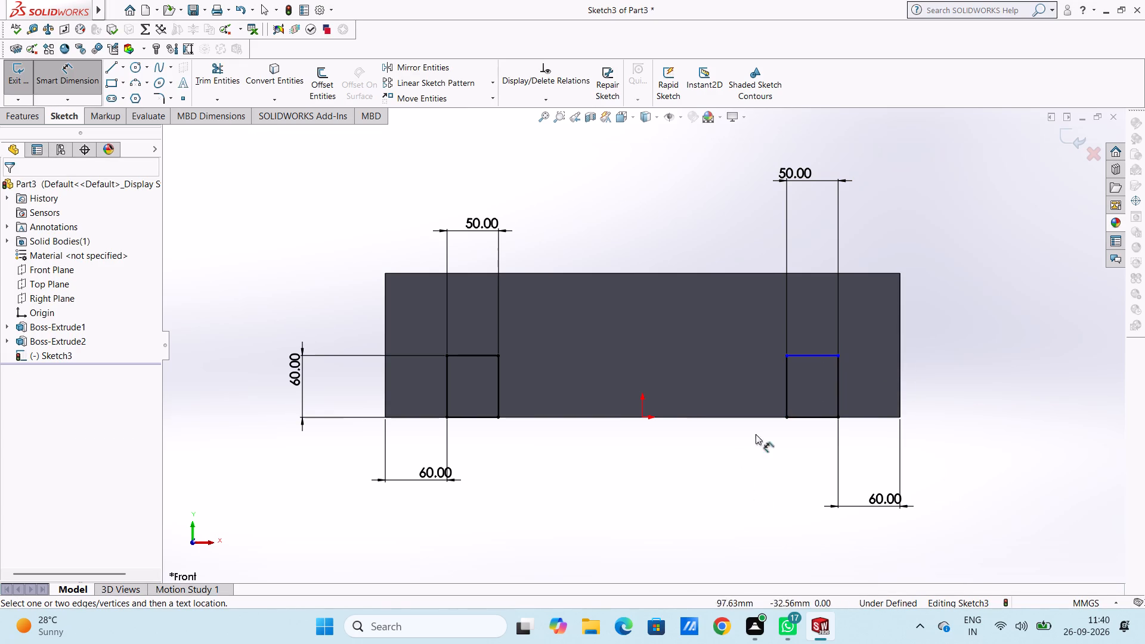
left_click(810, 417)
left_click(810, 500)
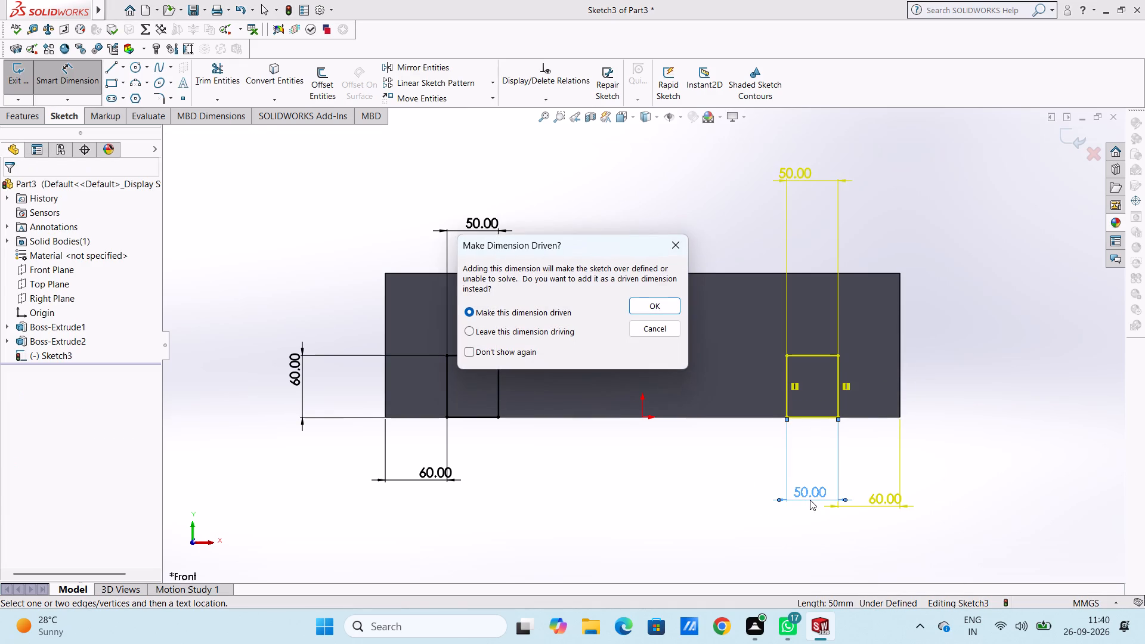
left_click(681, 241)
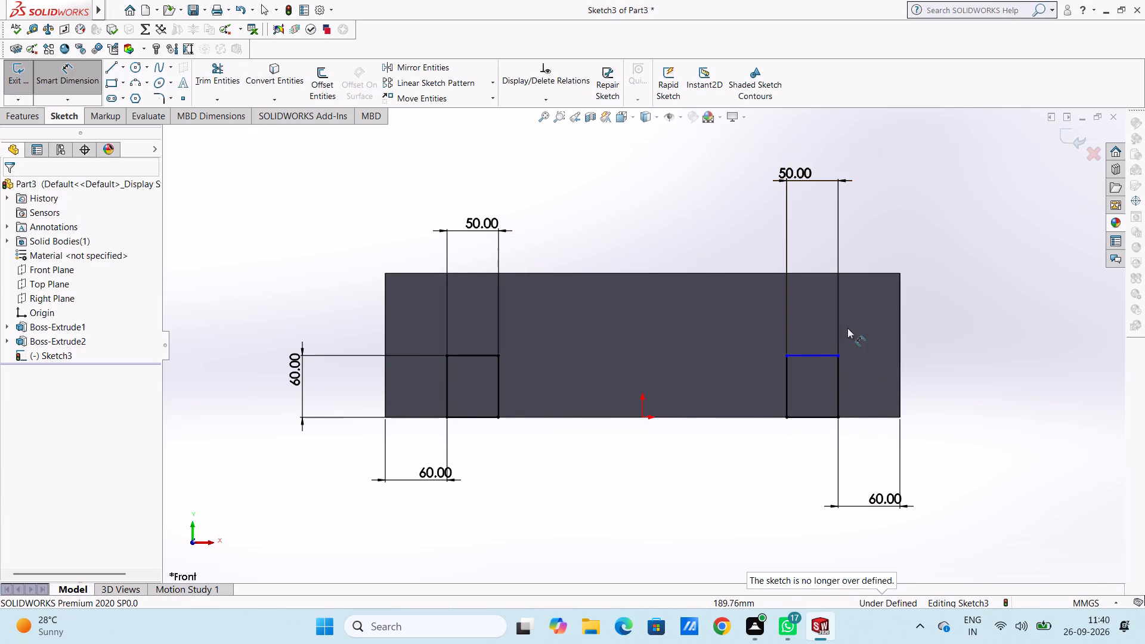
Dimension the right notch rectangle's height as 60 mm between its top and bottom lines.
left_click(812, 358)
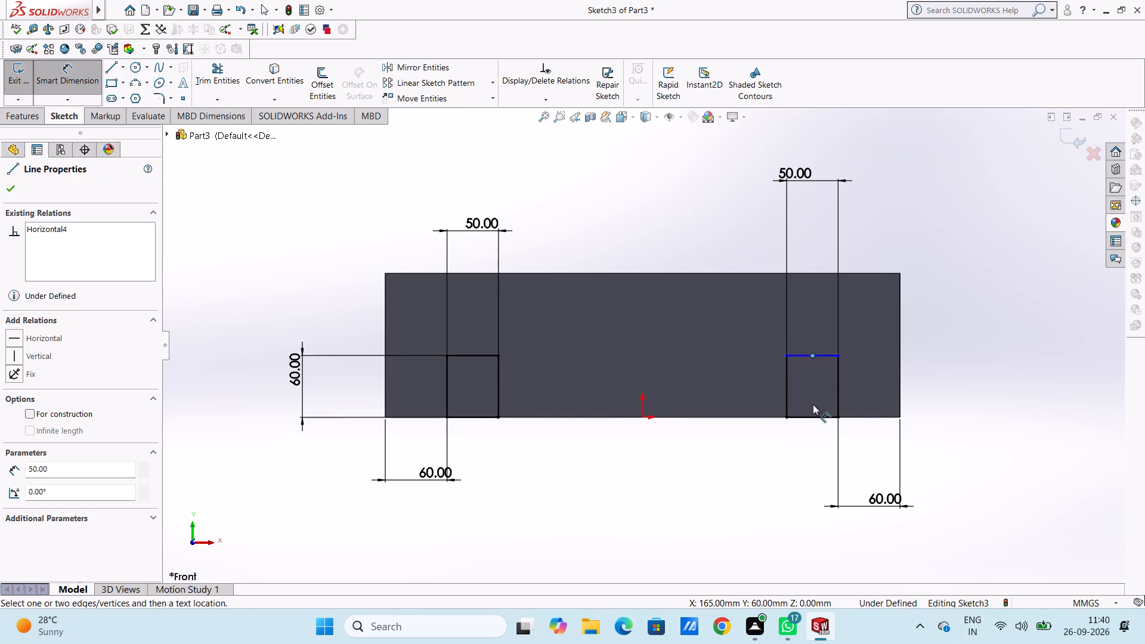
left_click(813, 414)
left_click(1018, 377)
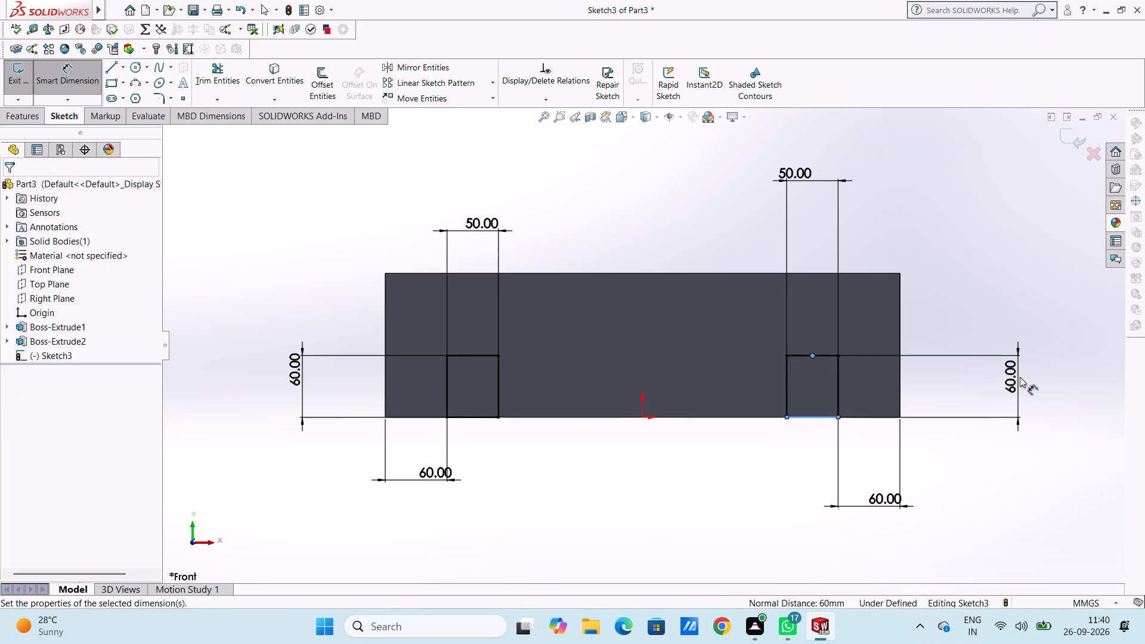
left_click(968, 356)
left_click(948, 284)
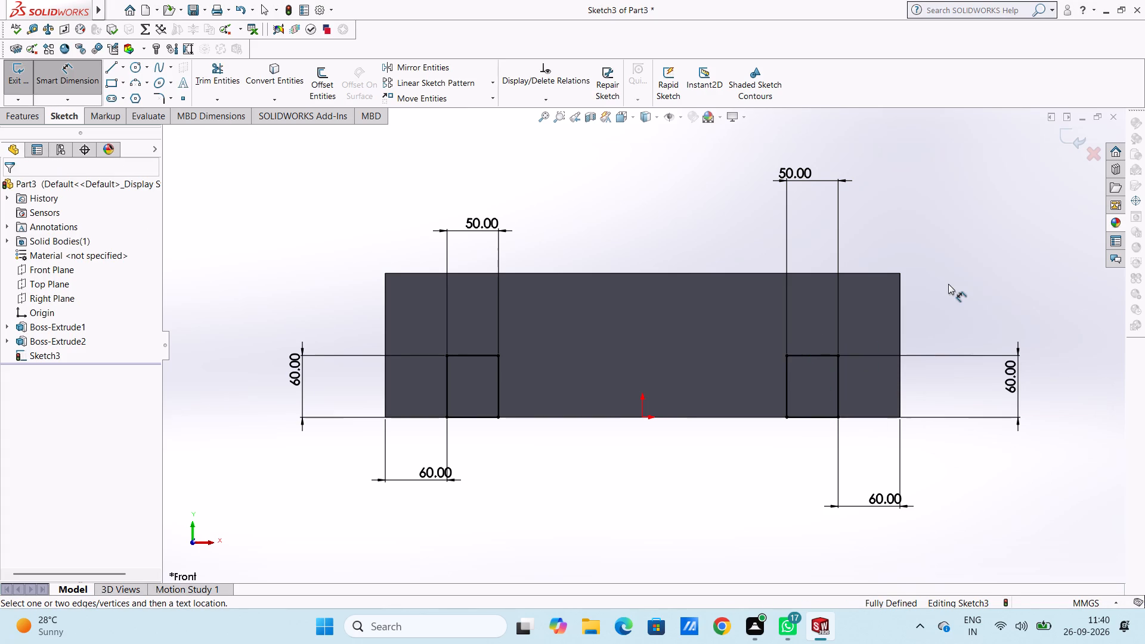
key("Escape")
key("Escape")
Cut-extrude the two notch rectangles into the block with a blind depth of 140 mm.
scroll(948, 283, "up", 2)
middle_click_drag(945, 254, 915, 271)
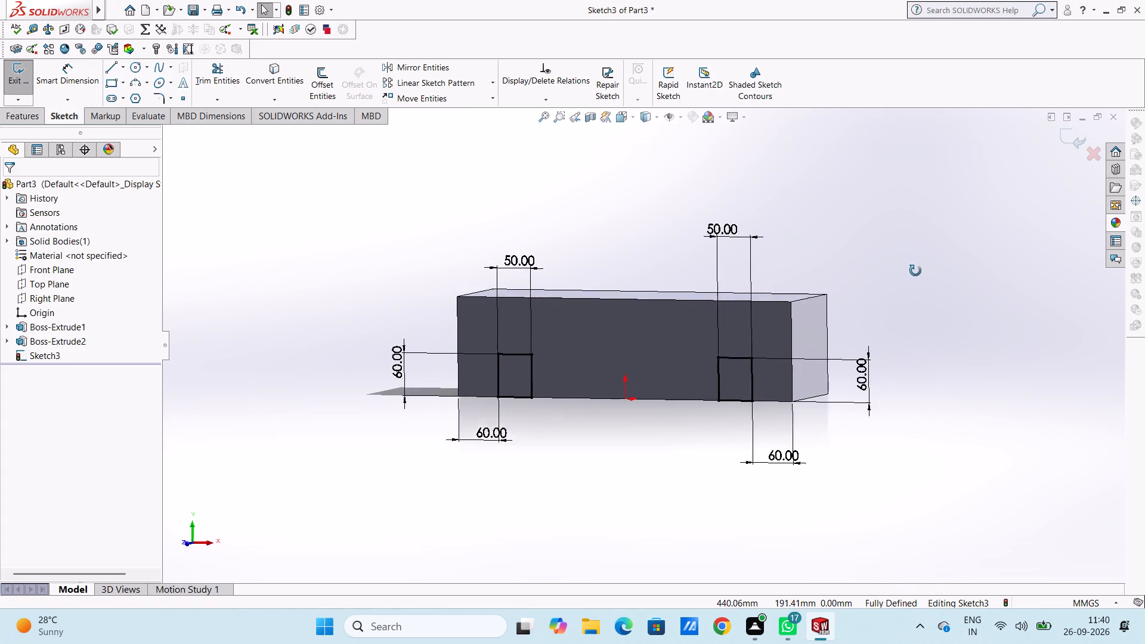
middle_click_drag(915, 271, 900, 283)
left_click(23, 123)
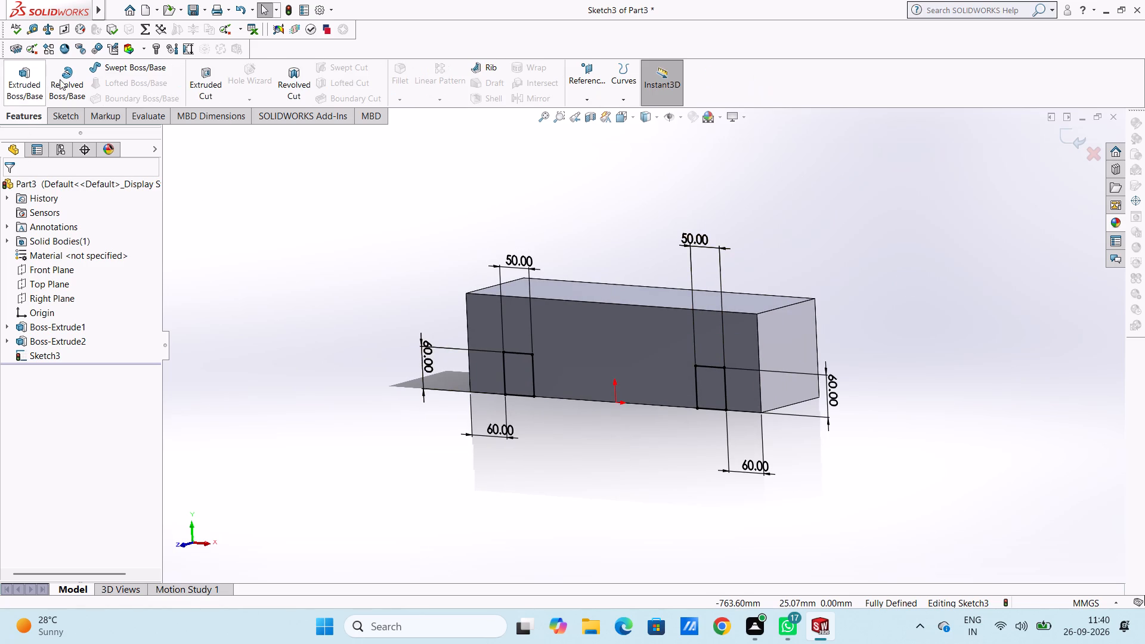
left_click(216, 70)
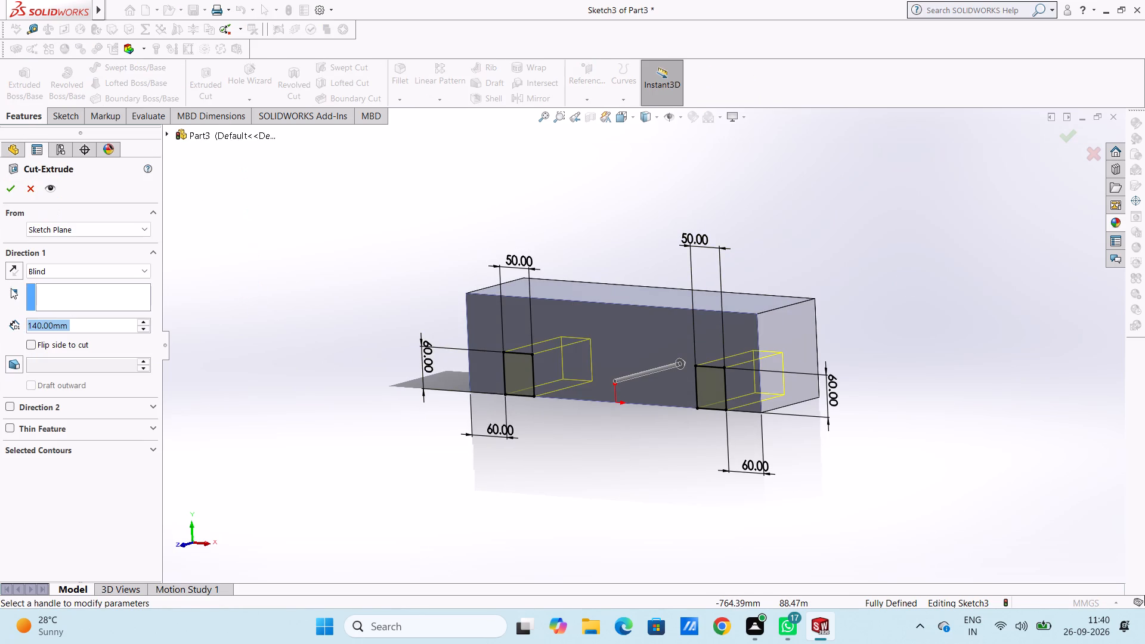
left_click(11, 191)
left_click(279, 290)
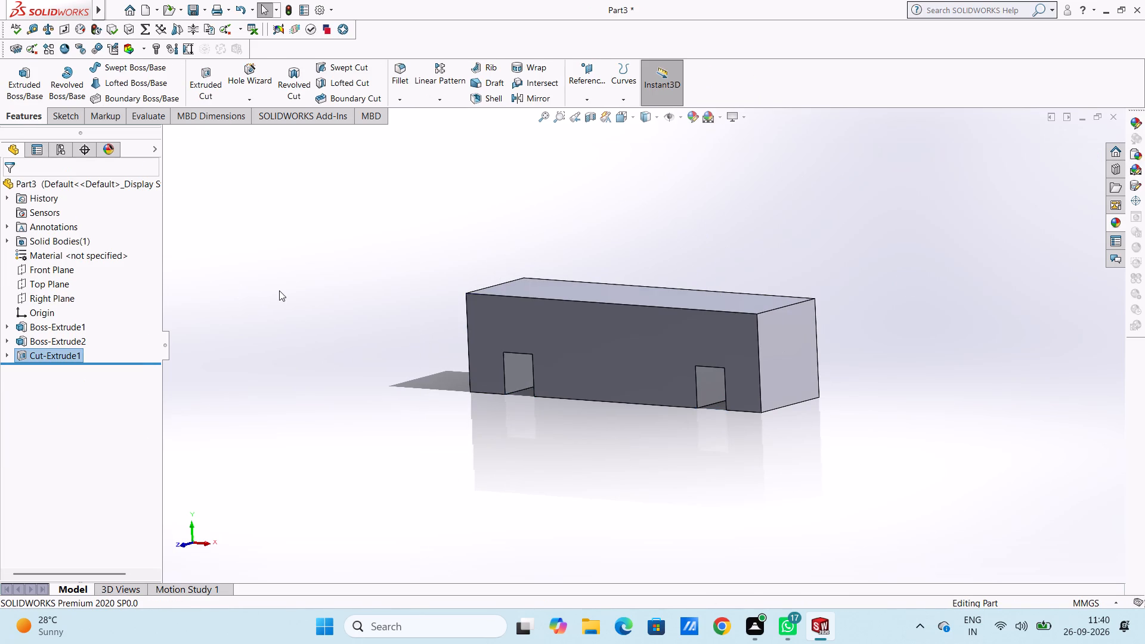
Start a new sketch on the block's left end face and view that face squarely.
middle_click_drag(291, 295, 296, 279)
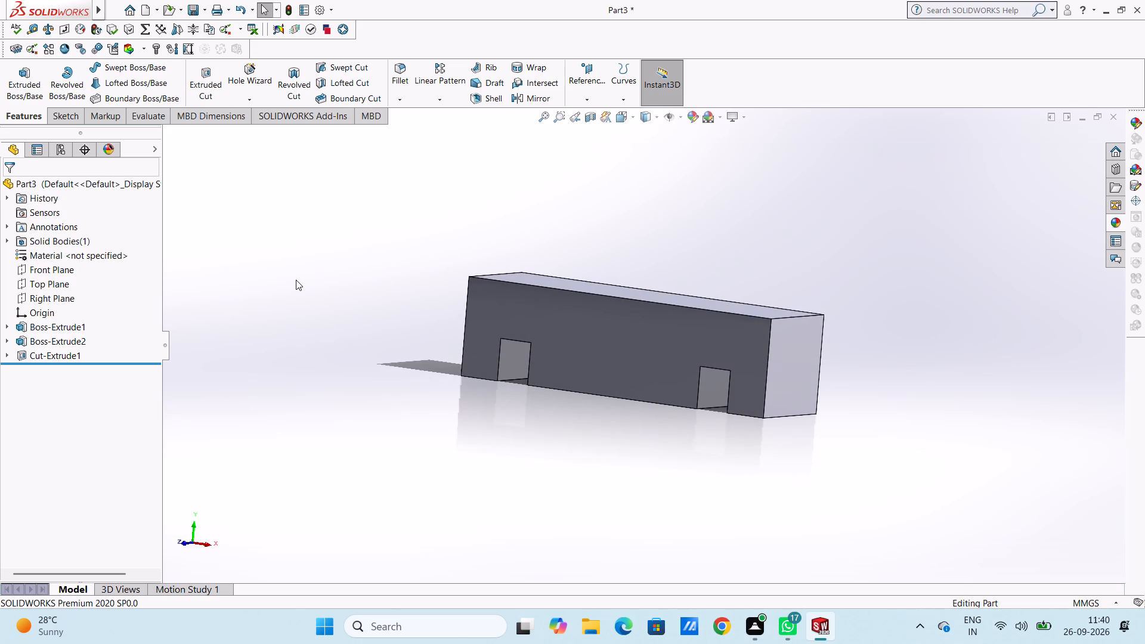
key("ctrl+7")
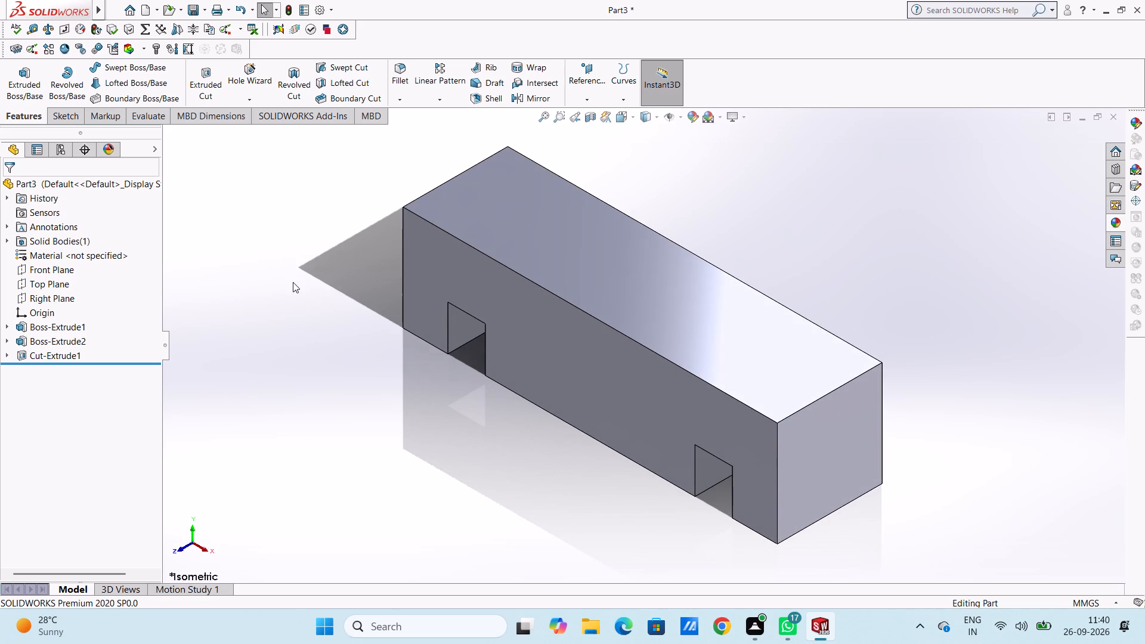
key("ctrl+1")
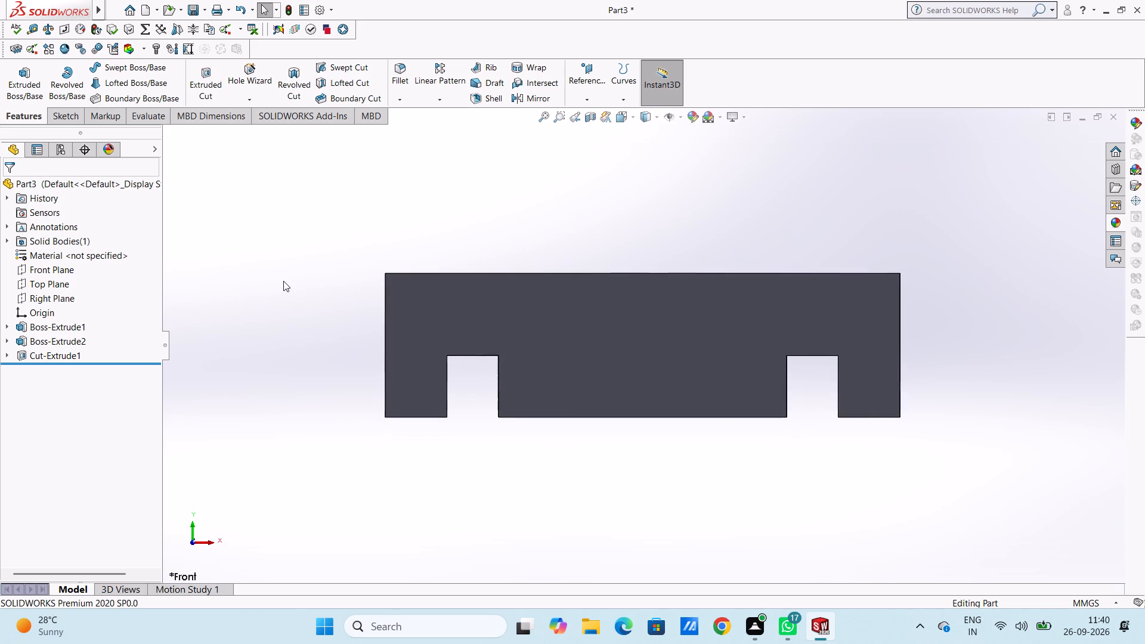
key("ctrl+3")
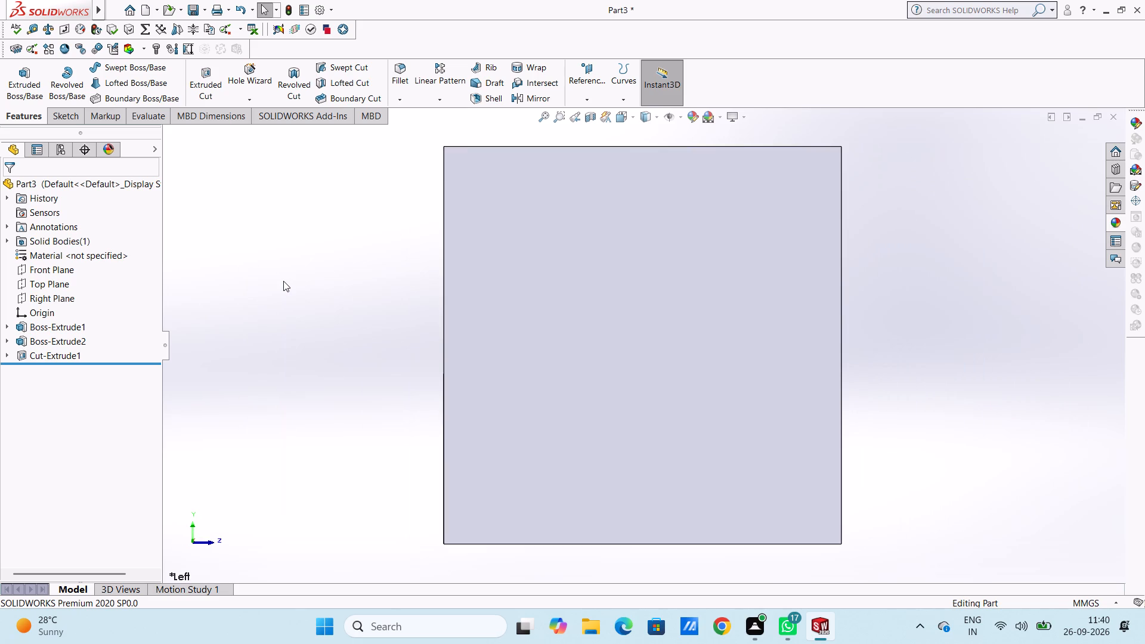
left_click(506, 325)
left_click(556, 288)
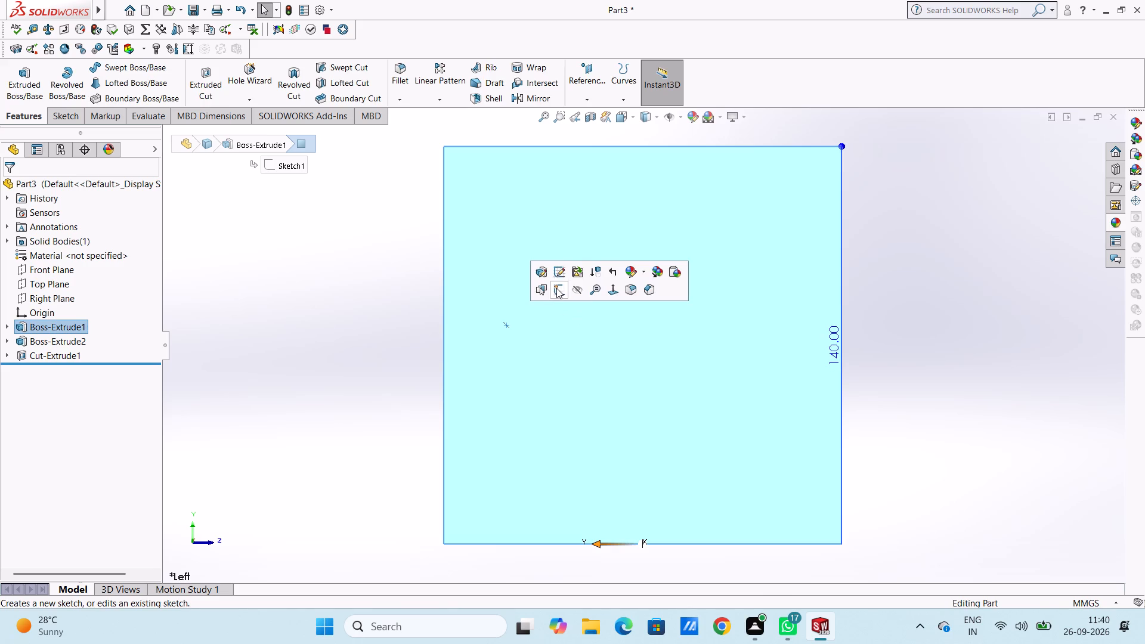
left_click(379, 320)
scroll(379, 320, "up", 4)
middle_click(396, 301)
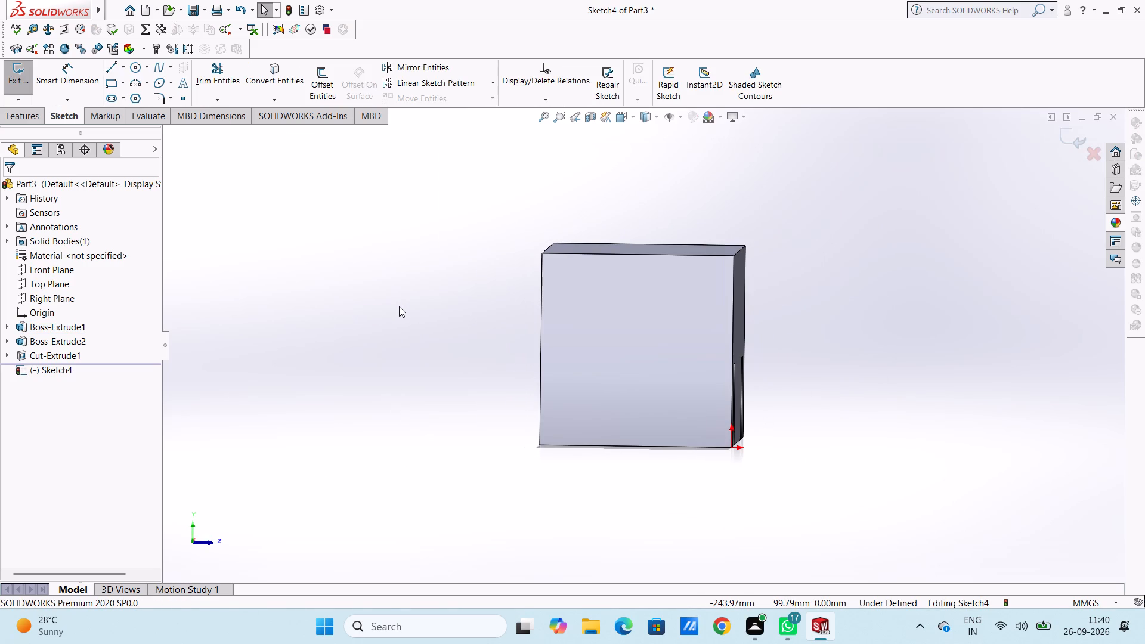
key("ctrl+3")
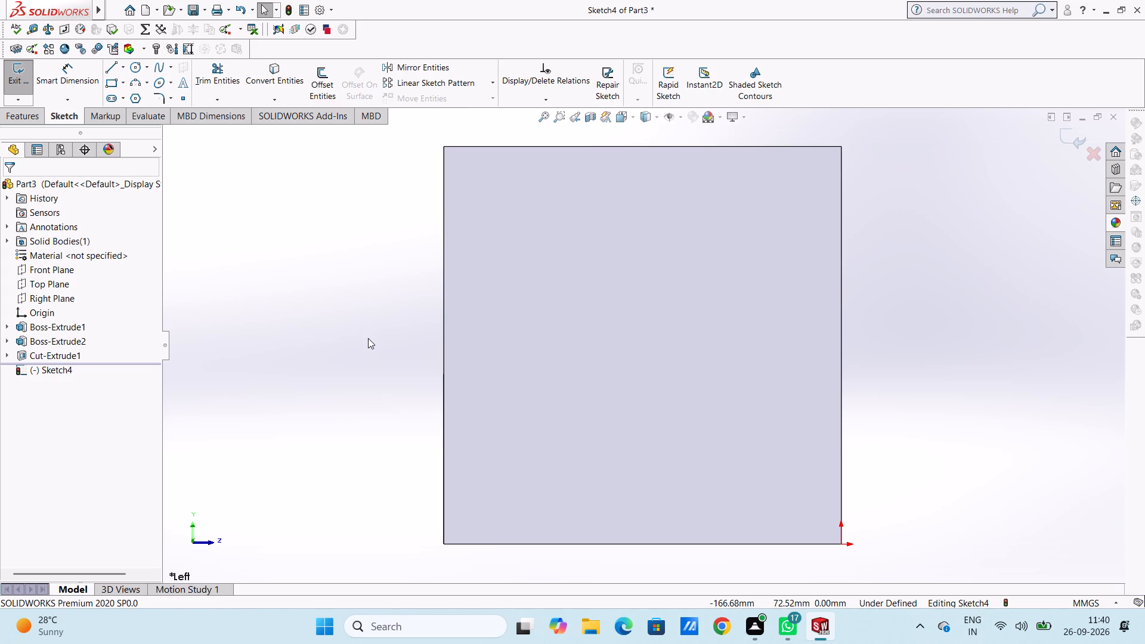
Sketch two lines from the end face's lower back corner: 60 mm up the back edge and 40 mm along the bottom edge.
left_click(111, 64)
scroll(342, 285, "up", 3)
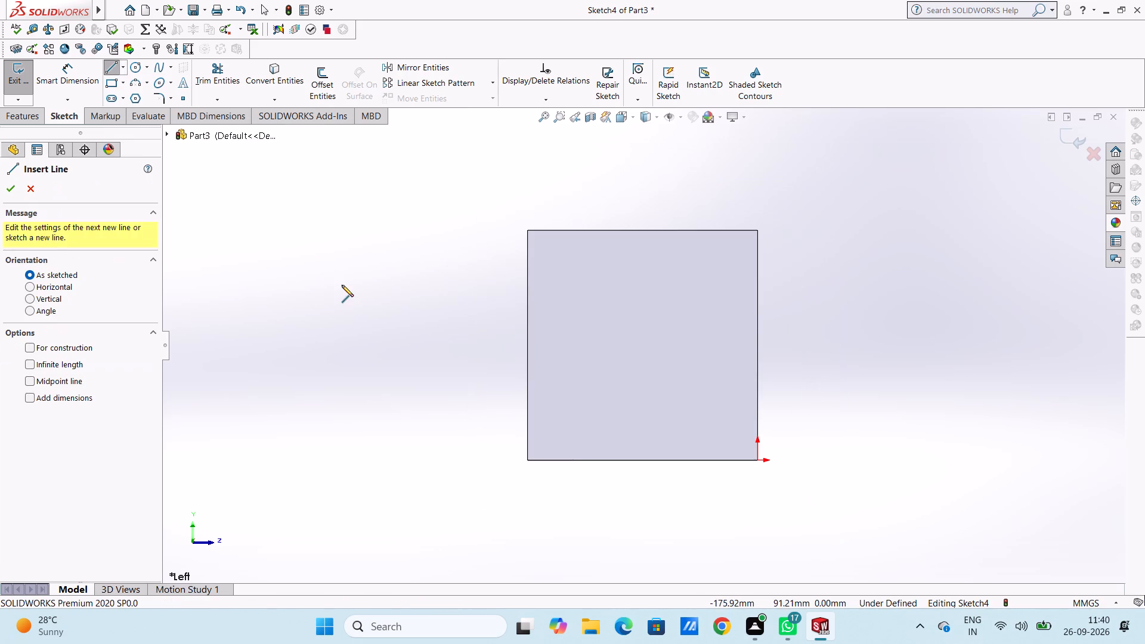
left_click(528, 460)
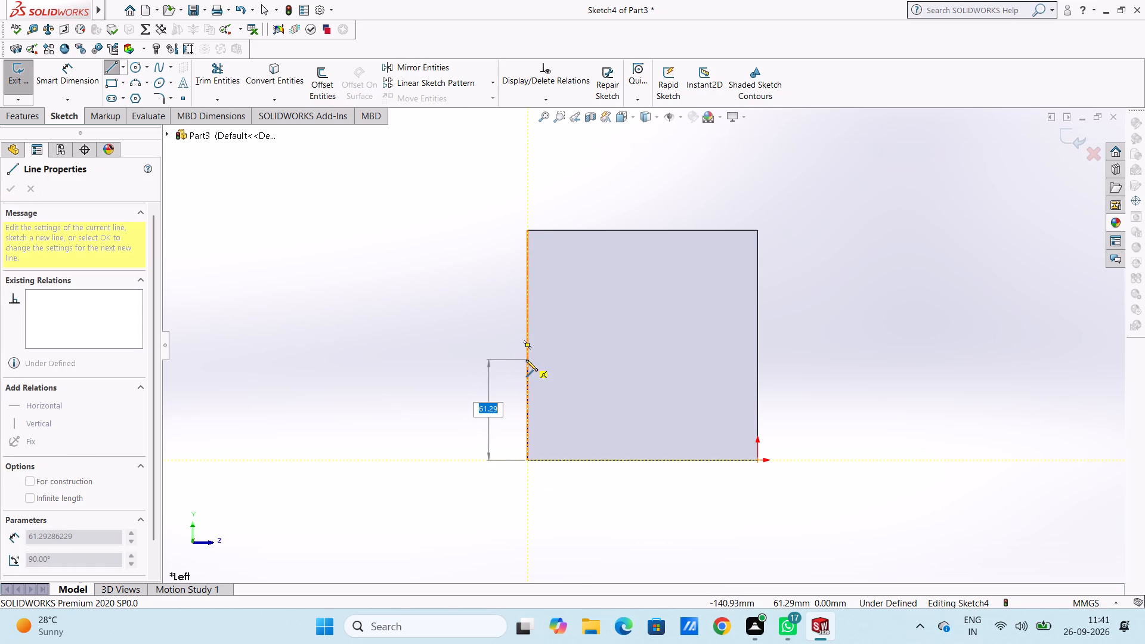
type("60")
key("Return")
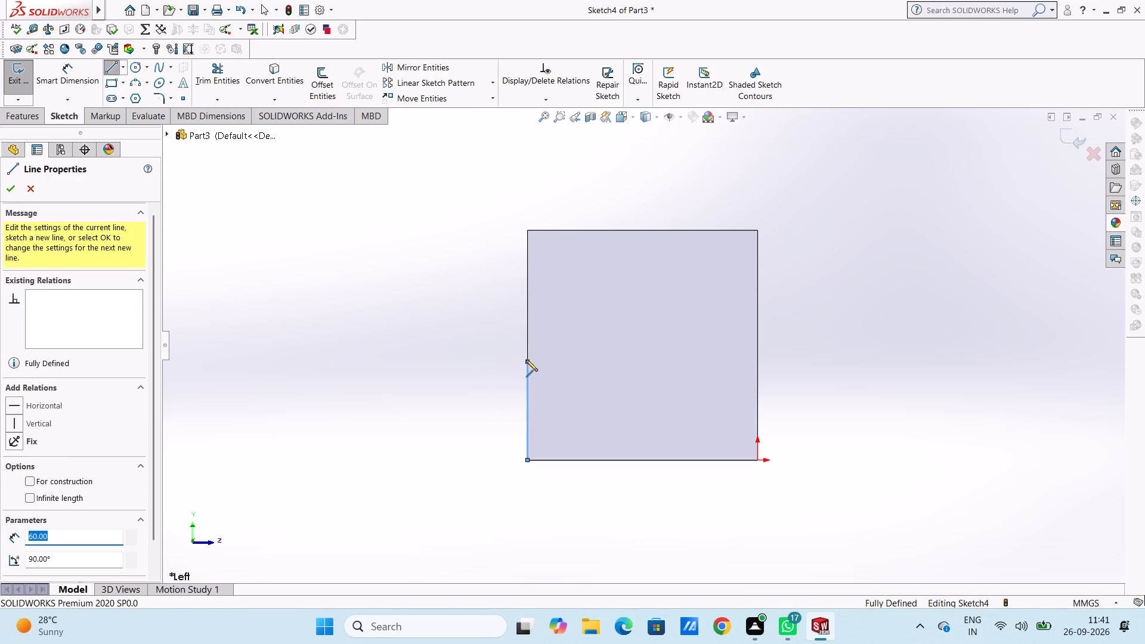
key("Escape")
key("Escape")
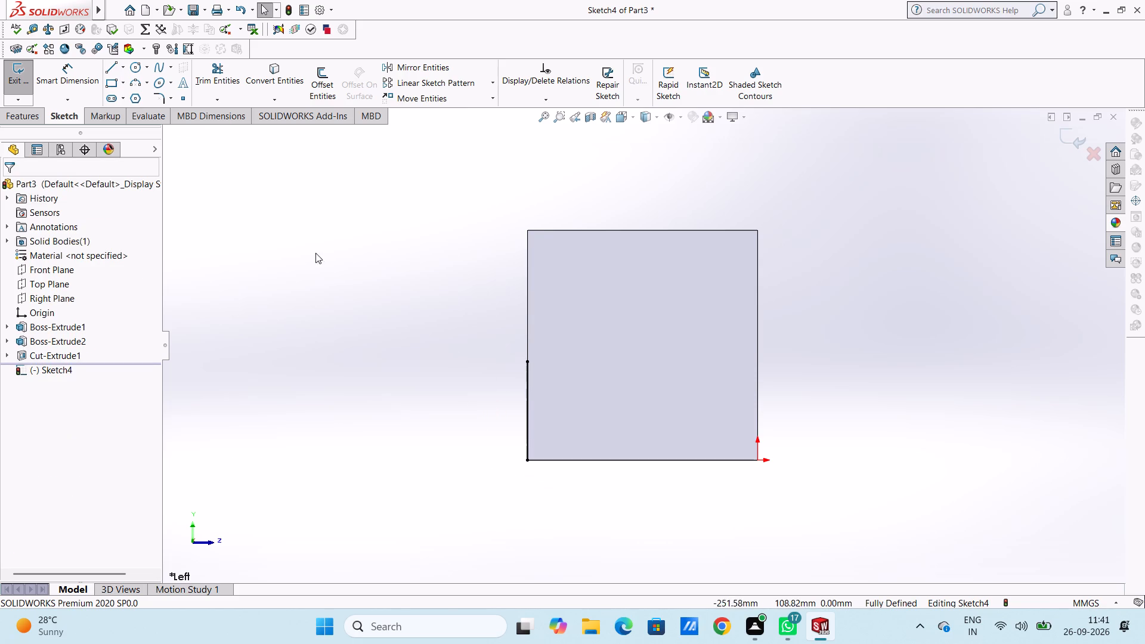
left_click(112, 66)
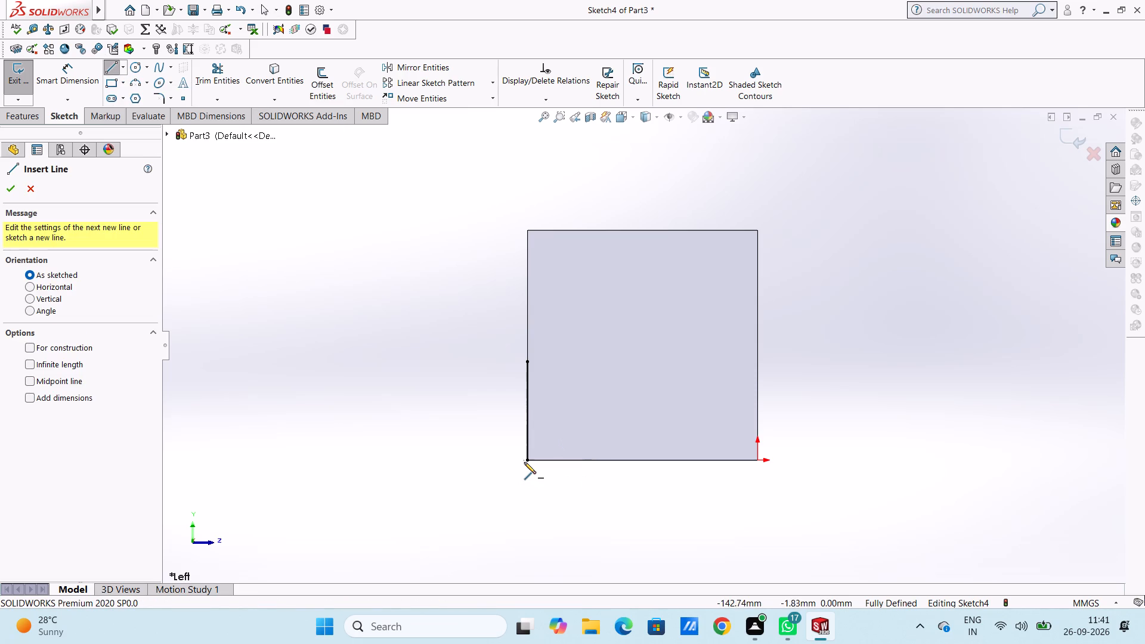
left_click(525, 462)
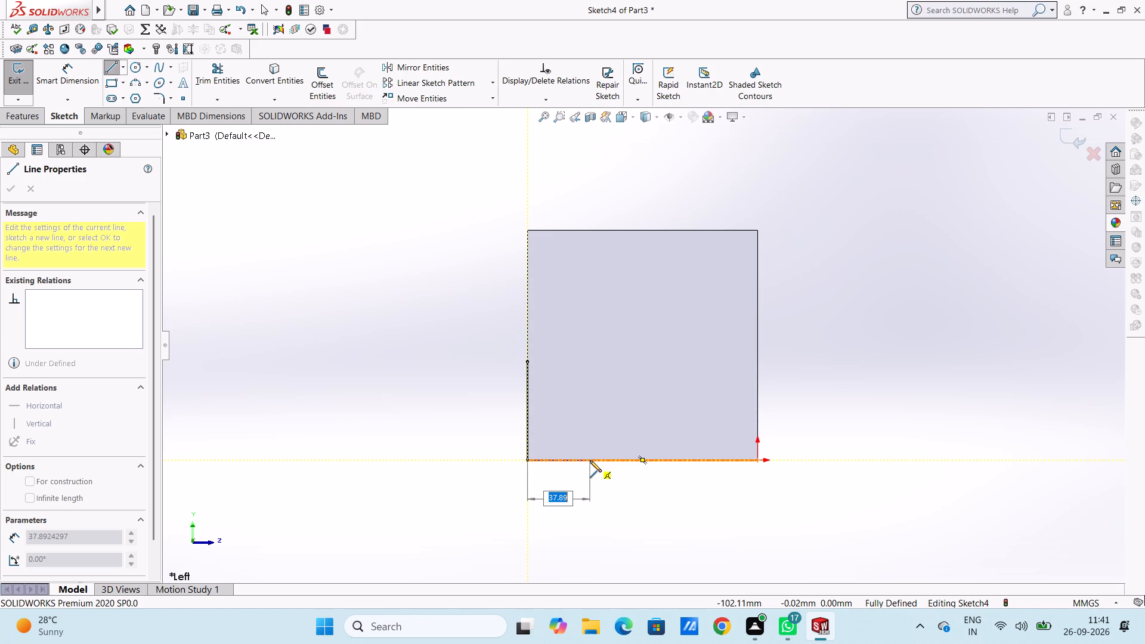
type("40")
key("Return")
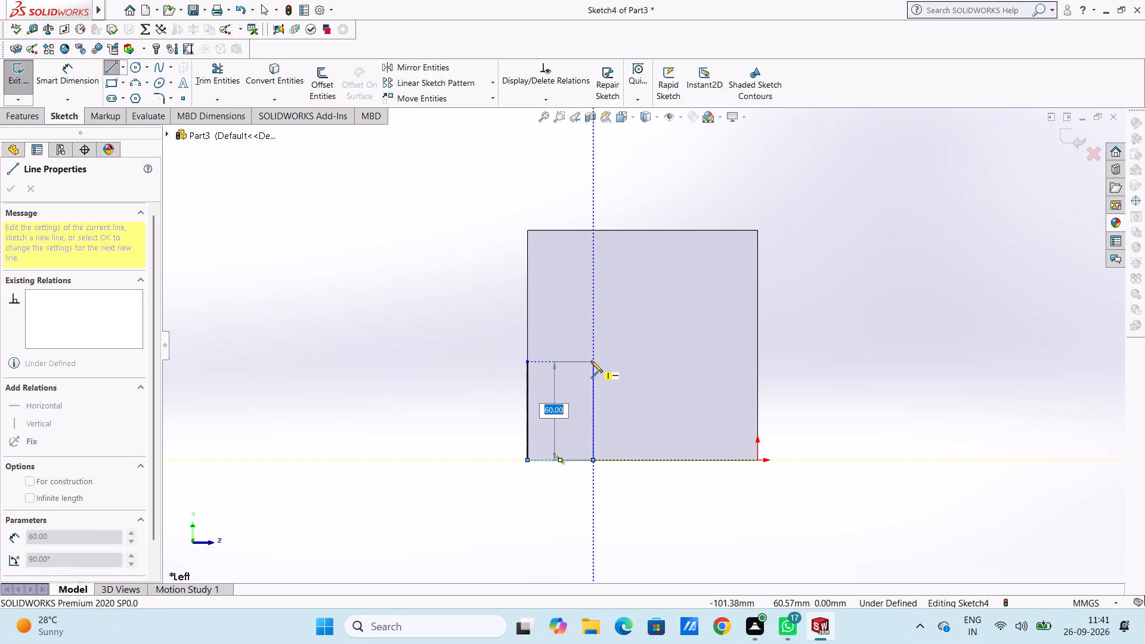
From the free end of the 40 mm line, sketch a closed 60 by 60 mm square standing on the bottom edge.
left_click(591, 360)
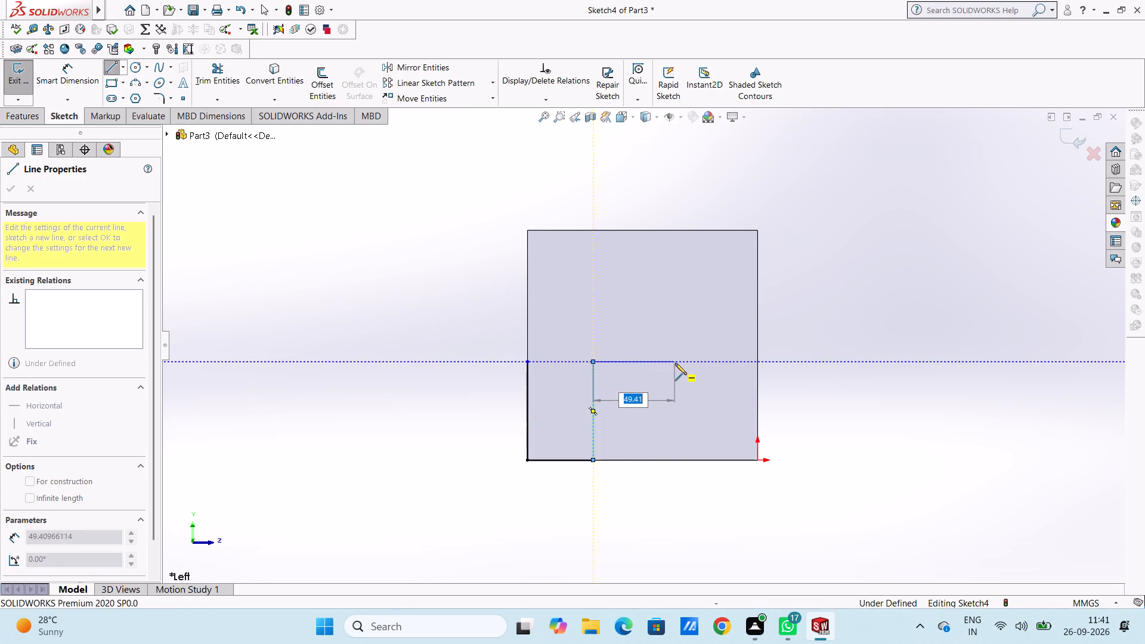
type("60")
key("Return")
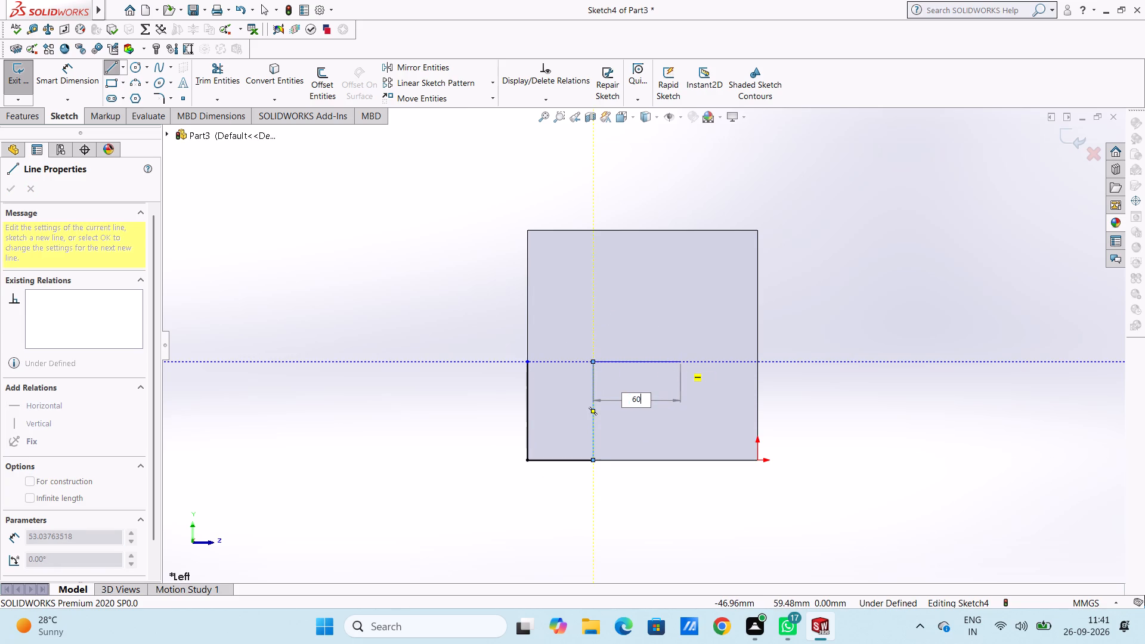
left_click(693, 463)
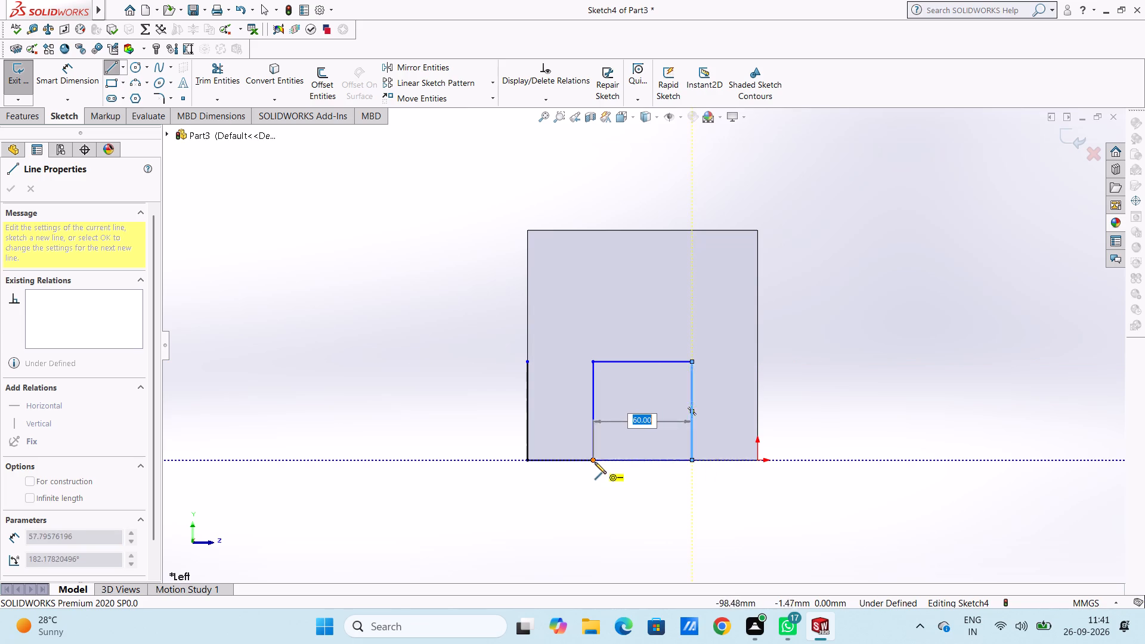
left_click(595, 461)
key("Escape")
key("Escape")
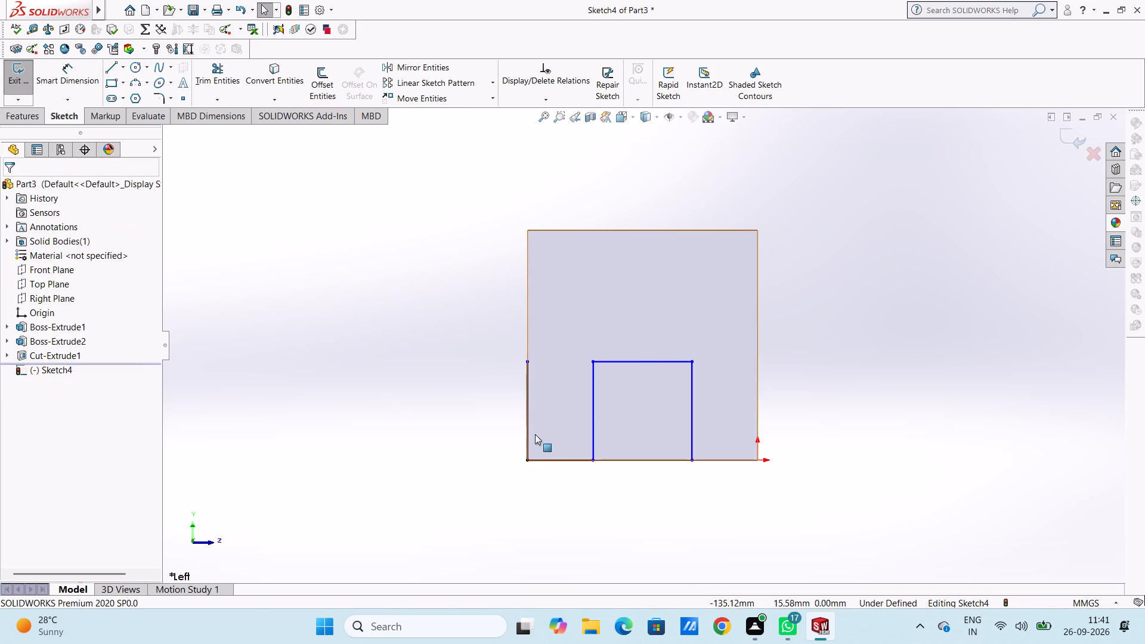
Select the 60 mm vertical line and the 40 mm horizontal line at the lower back corner.
left_click(527, 414)
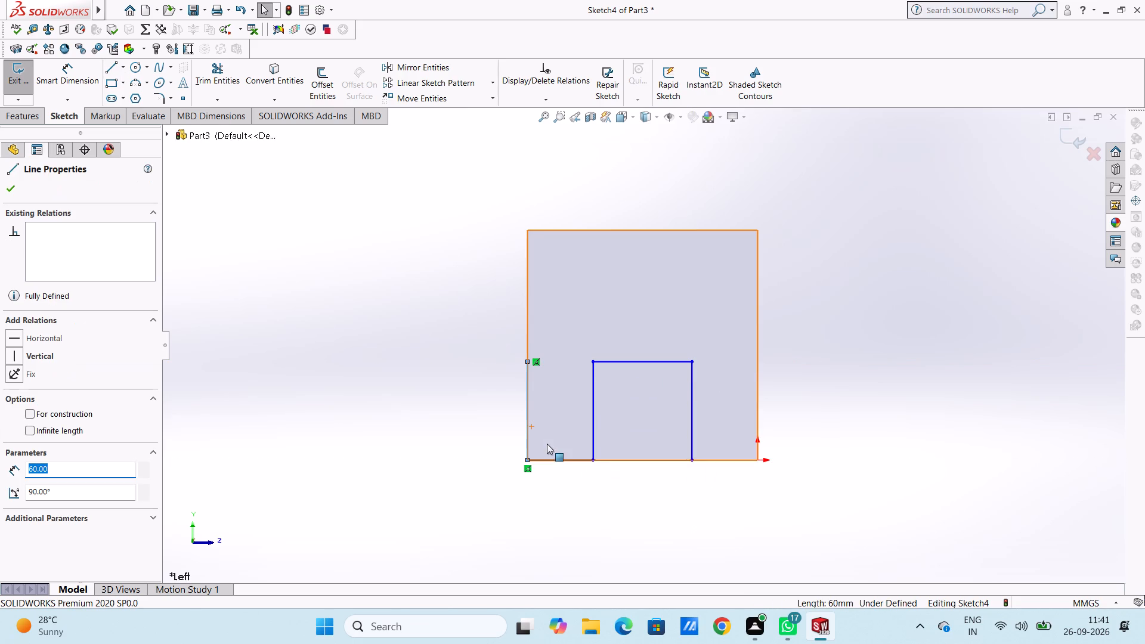
left_click(553, 460, "ctrl")
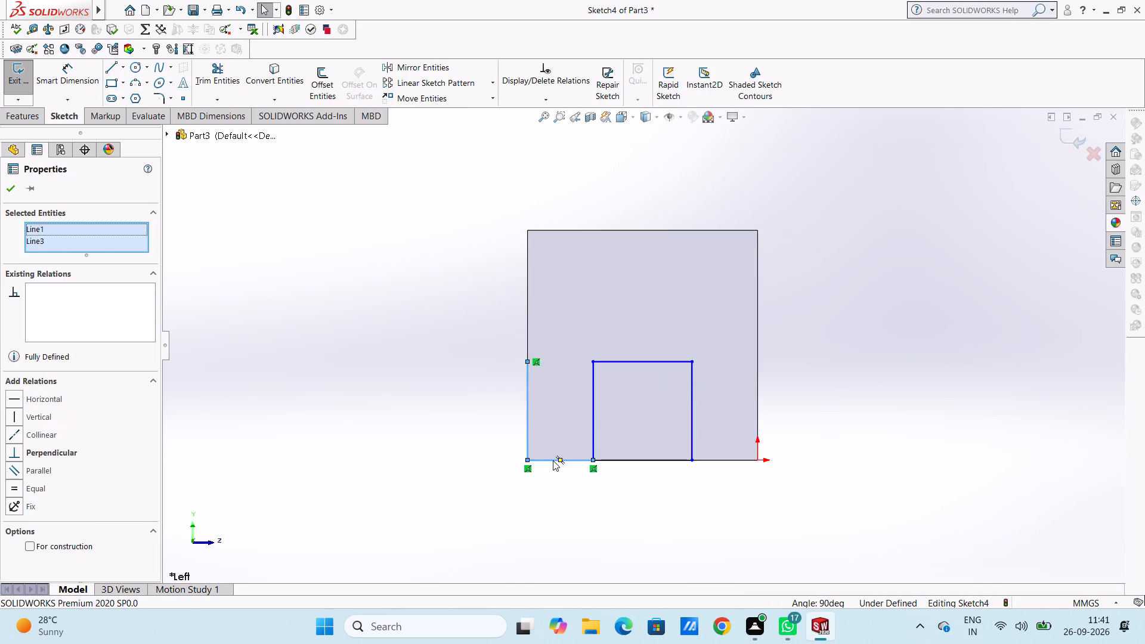
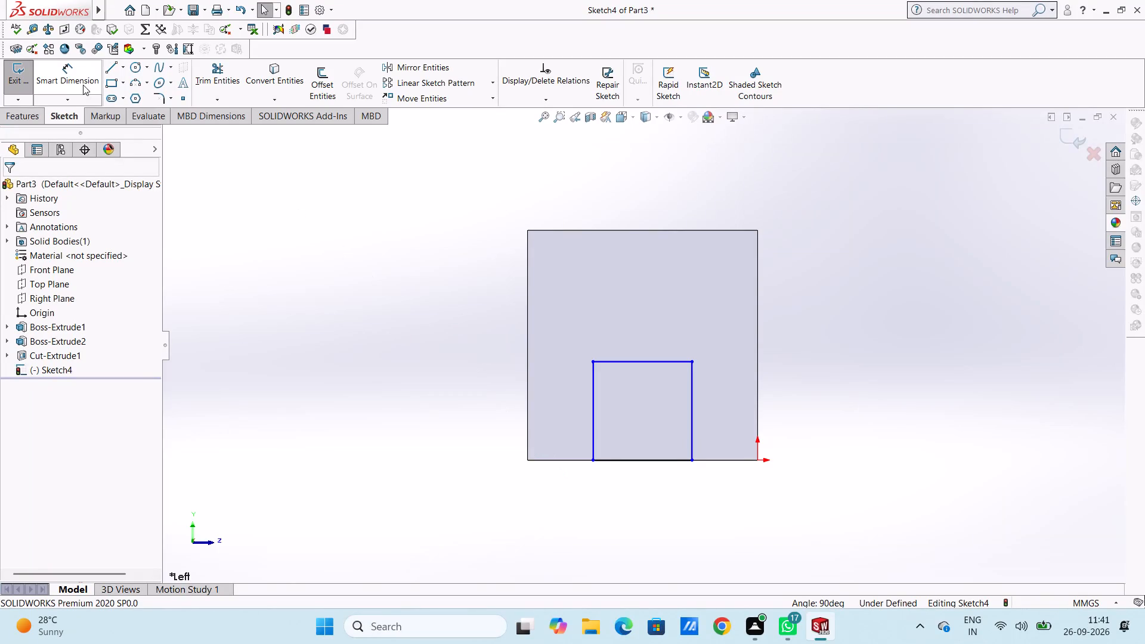
Dimension the sketched square's vertical side and its top side at 60 mm each.
left_click(73, 75)
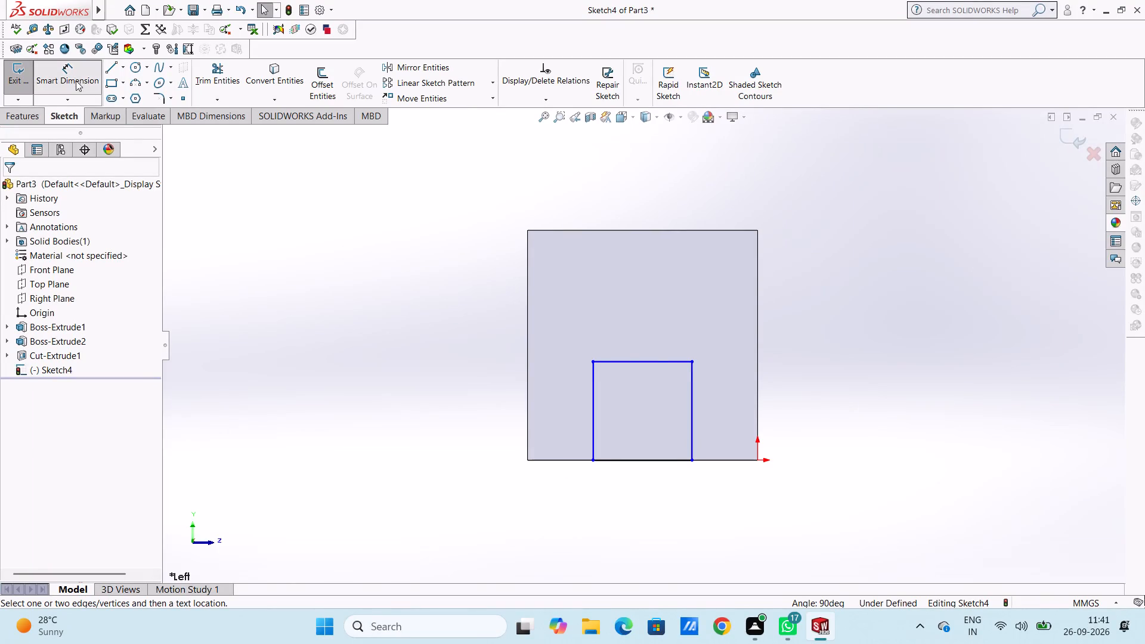
left_click(592, 417)
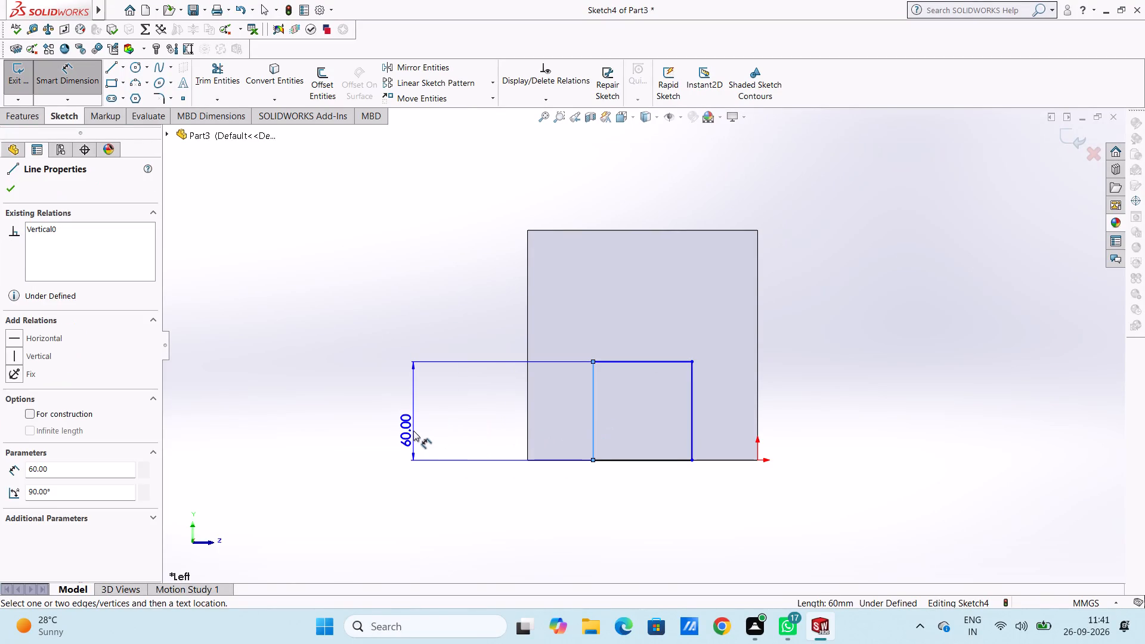
left_click(413, 430)
left_click(364, 412)
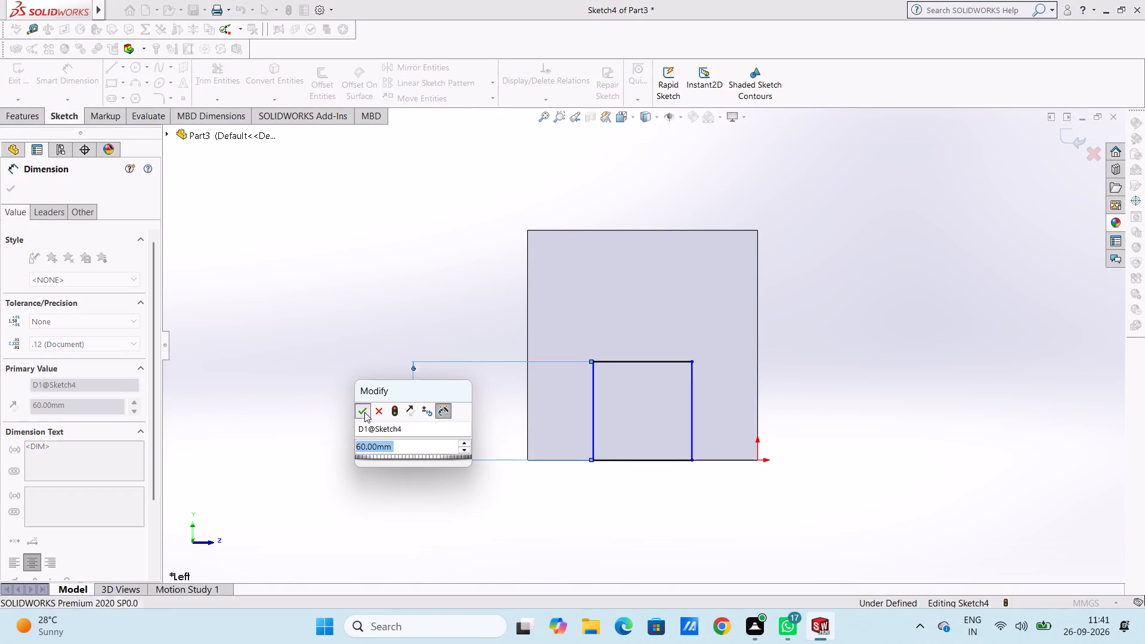
left_click(299, 360)
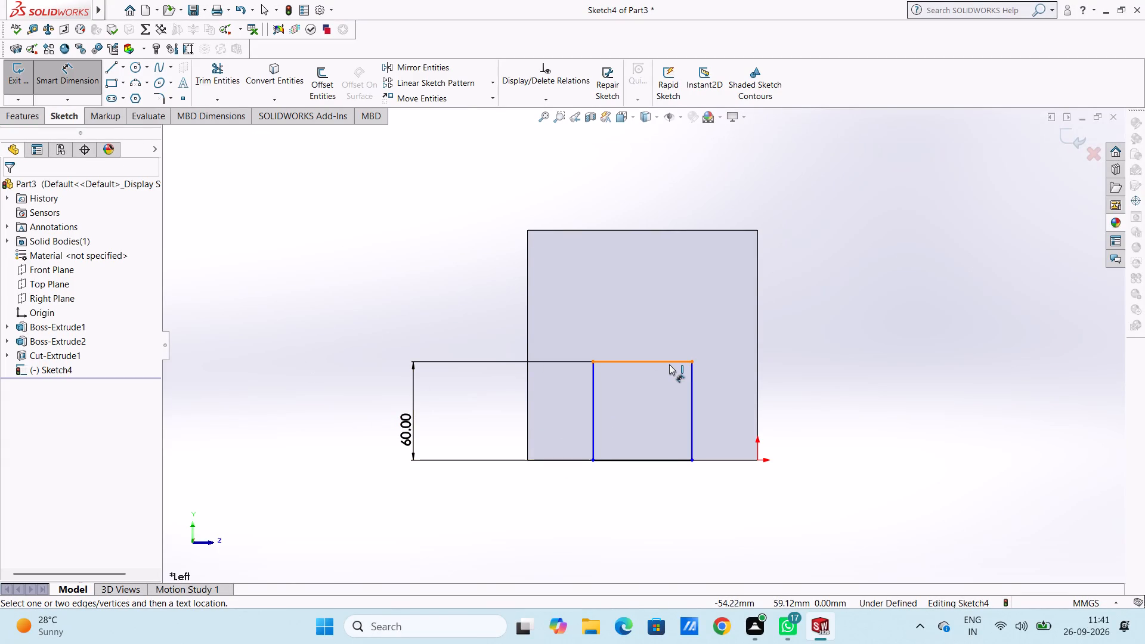
left_click(669, 364)
left_click(635, 168)
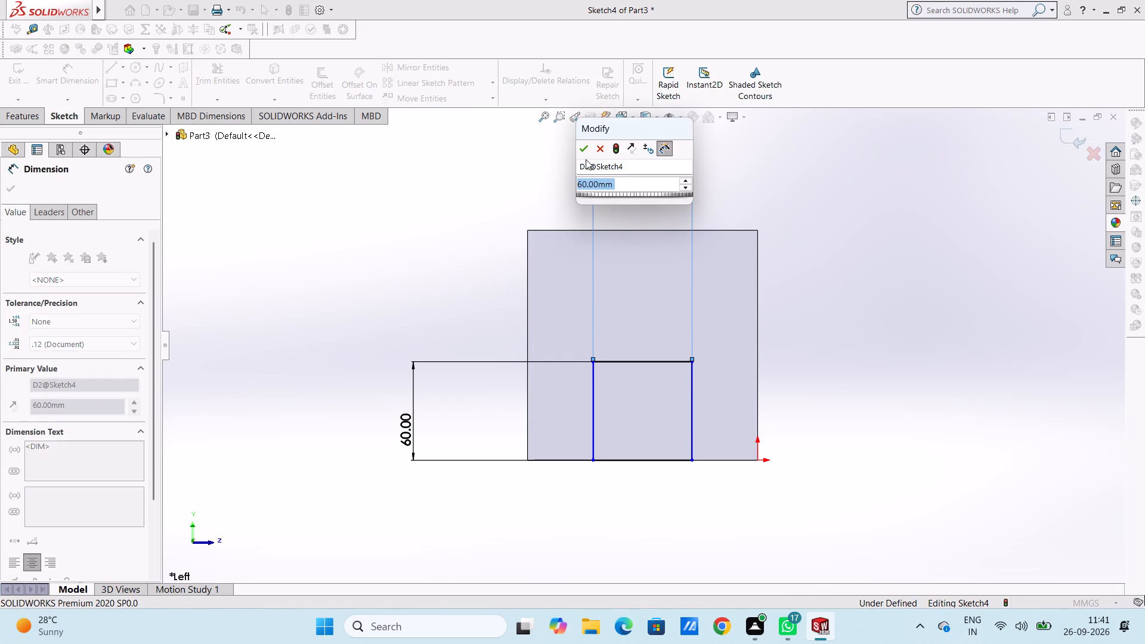
left_click(582, 154)
left_click(513, 209)
Dimension the gap between the square's vertical side nearer the origin and the end face's vertical edge at 40 mm.
scroll(510, 221, "up", 4)
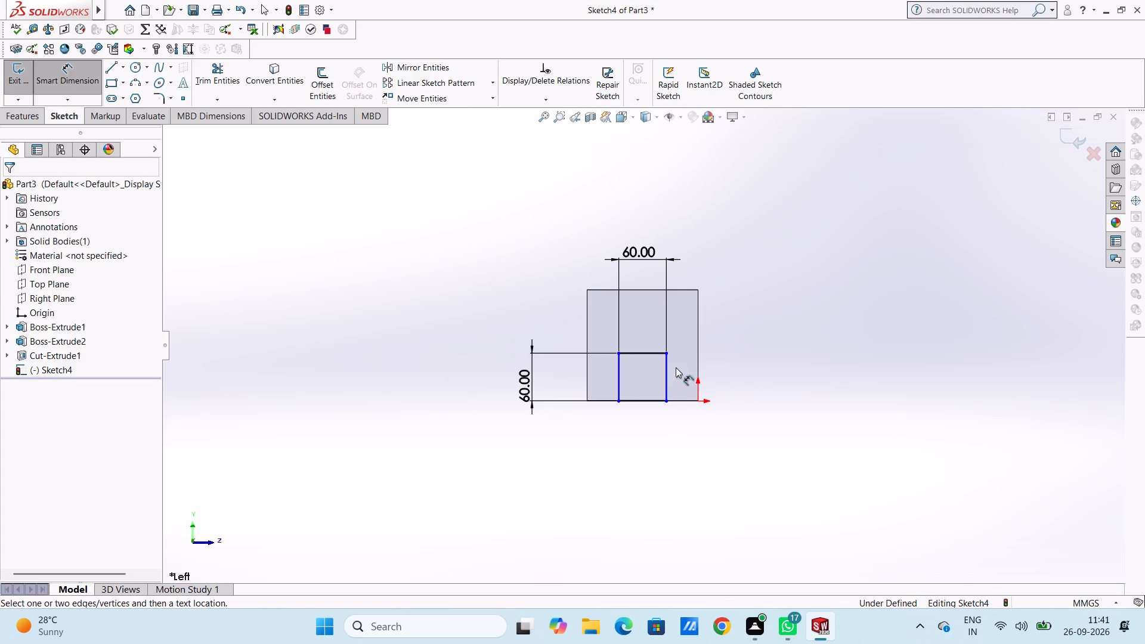
left_click(667, 370)
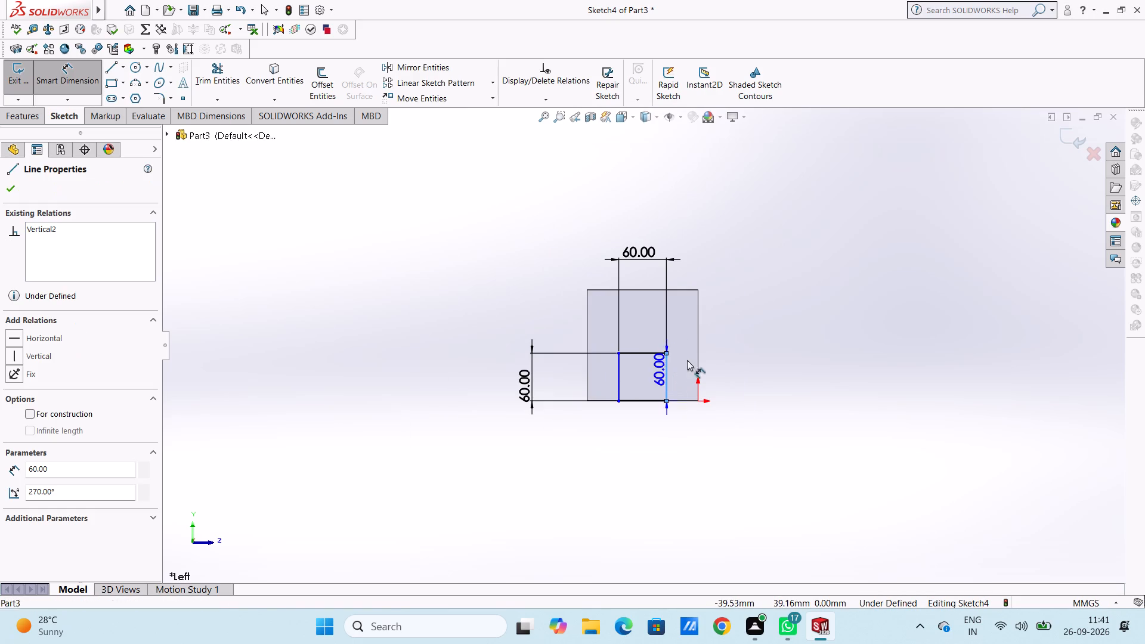
left_click(698, 353)
left_click(710, 485)
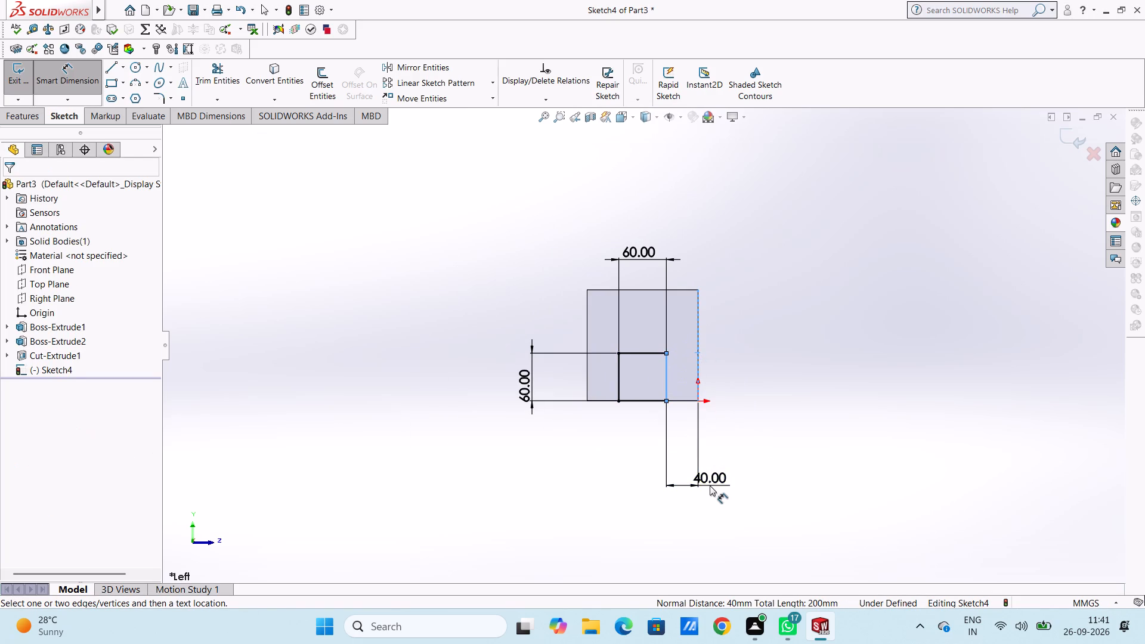
left_click(660, 470)
left_click(599, 468)
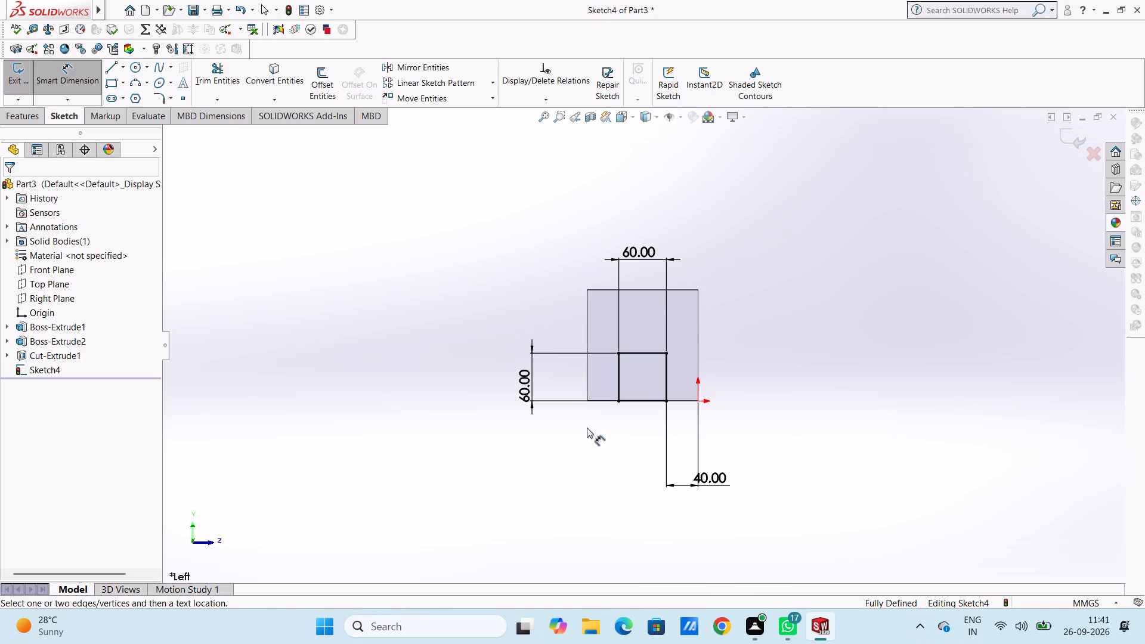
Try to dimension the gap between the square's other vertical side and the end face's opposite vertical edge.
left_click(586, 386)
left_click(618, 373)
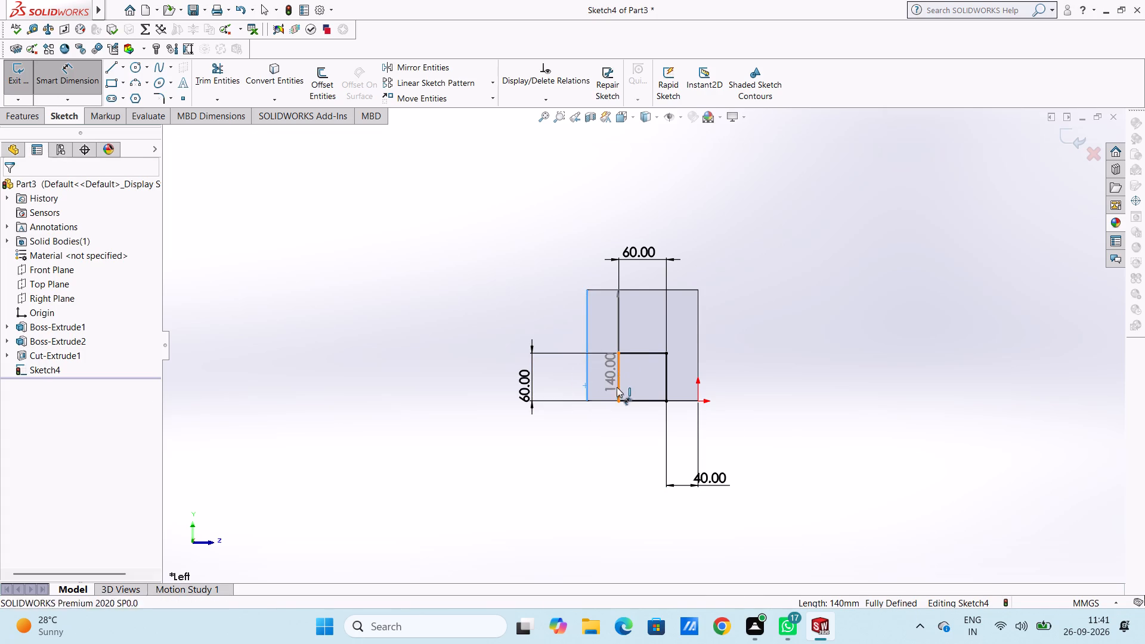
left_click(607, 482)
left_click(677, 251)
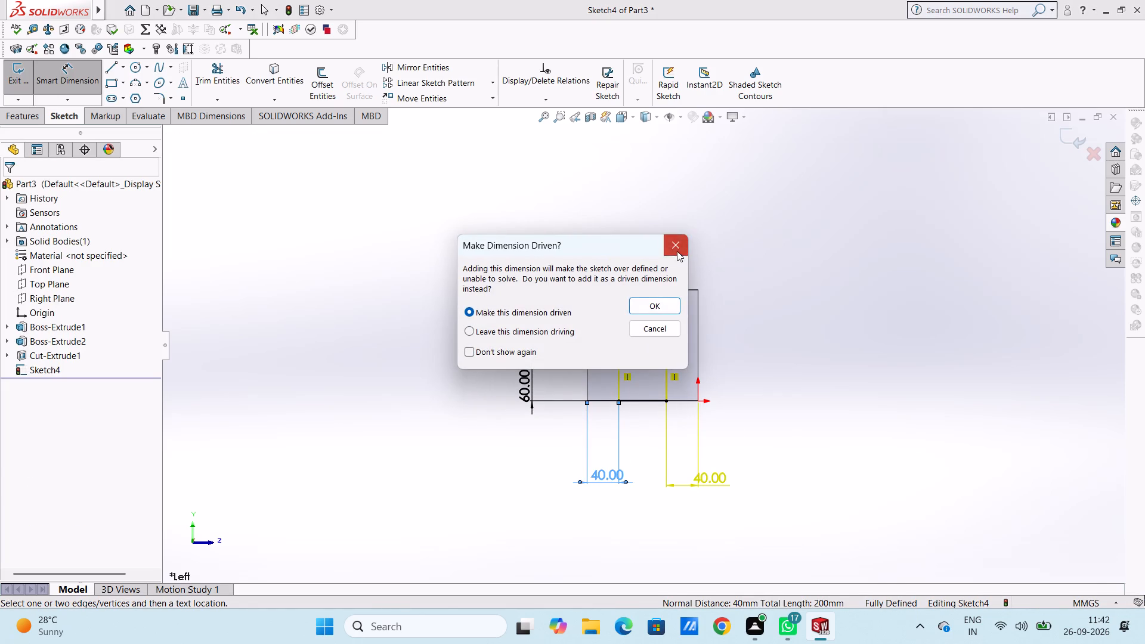
Extrude-cut the 60 mm square blind to a depth of 500 mm along the block's full length.
middle_click_drag(444, 302, 514, 331)
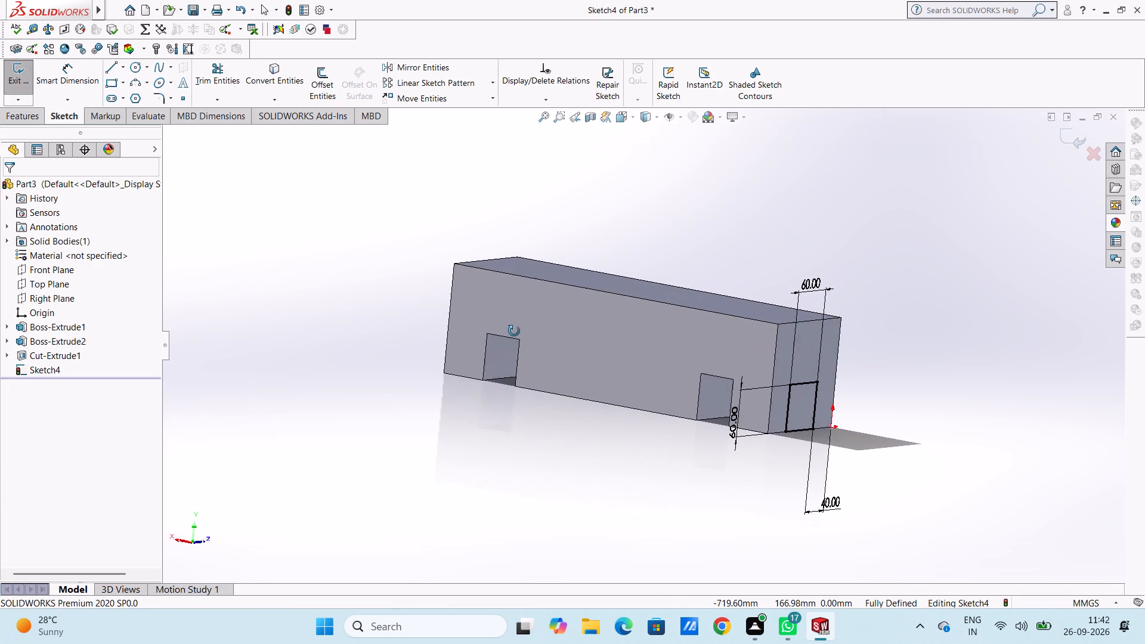
middle_click_drag(514, 331, 515, 332)
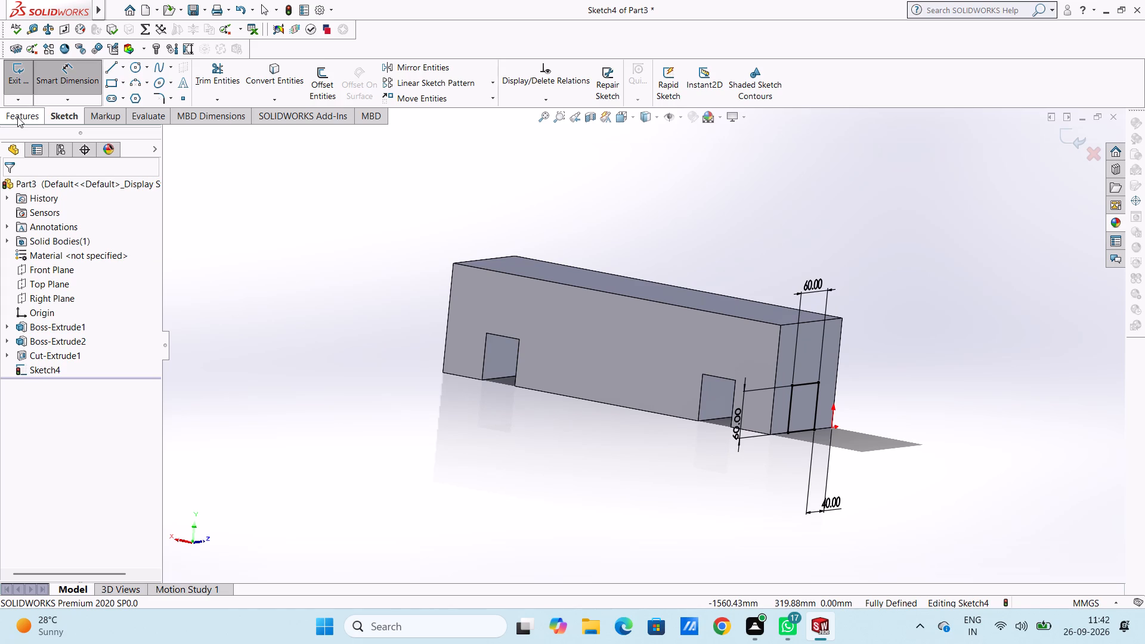
left_click(18, 116)
left_click(212, 78)
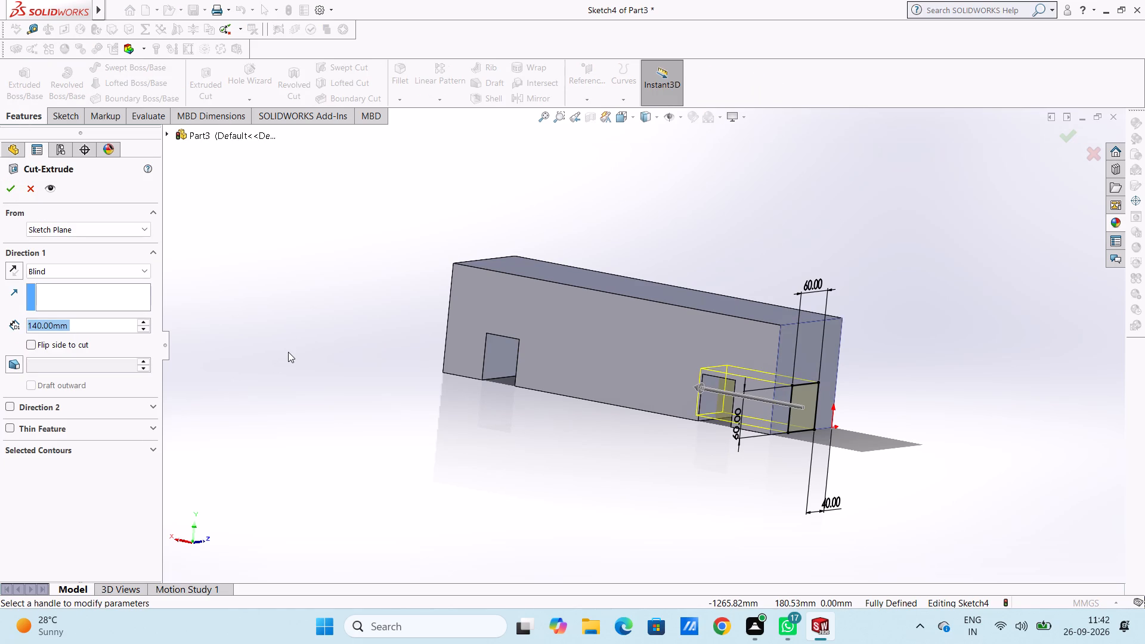
middle_click(311, 315)
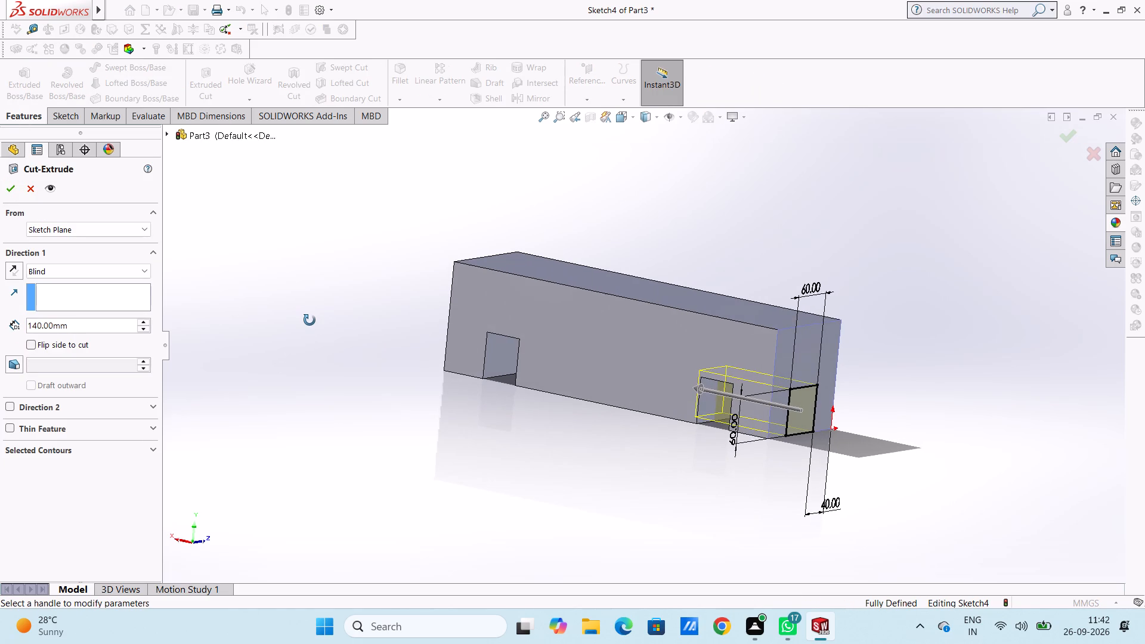
double_click(89, 325)
scroll(89, 325, "up", 1)
type("500")
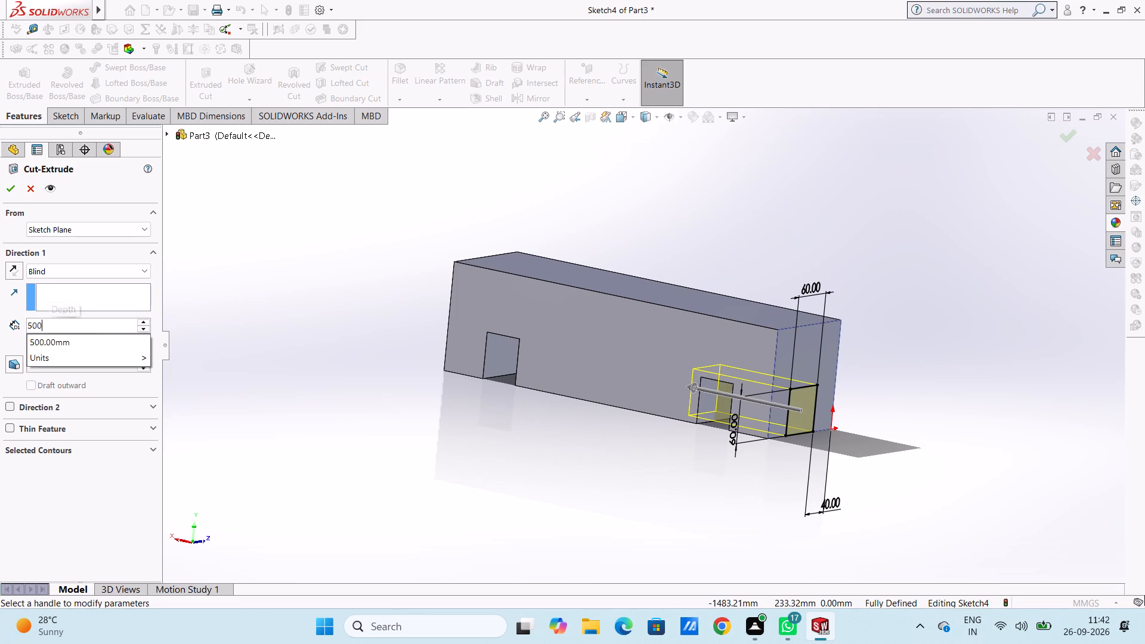
key("Return")
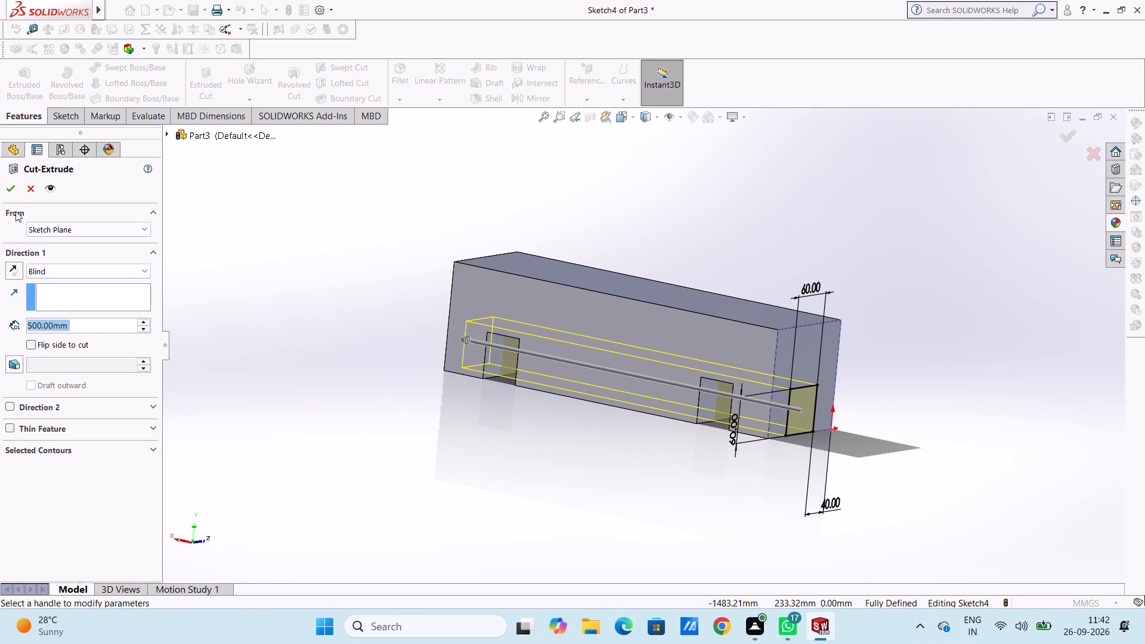
left_click(8, 188)
left_click(245, 241)
Examine the lengthwise channel and the cross notches from all around and underneath, ending in an isometric view.
middle_click_drag(283, 241, 269, 232)
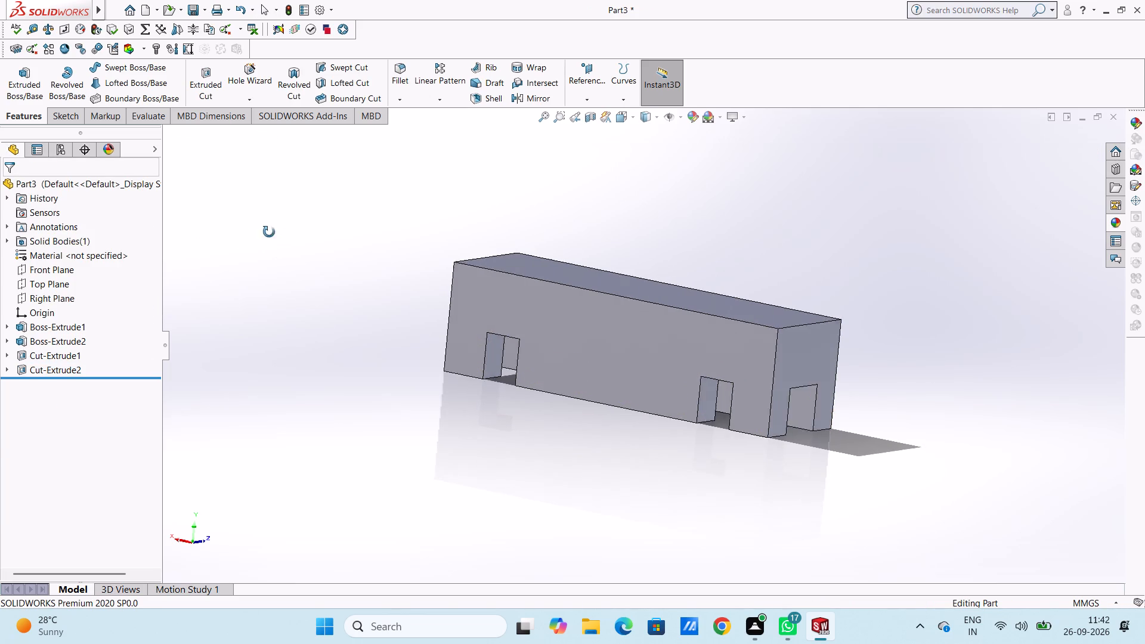
middle_click_drag(269, 232, 114, 260)
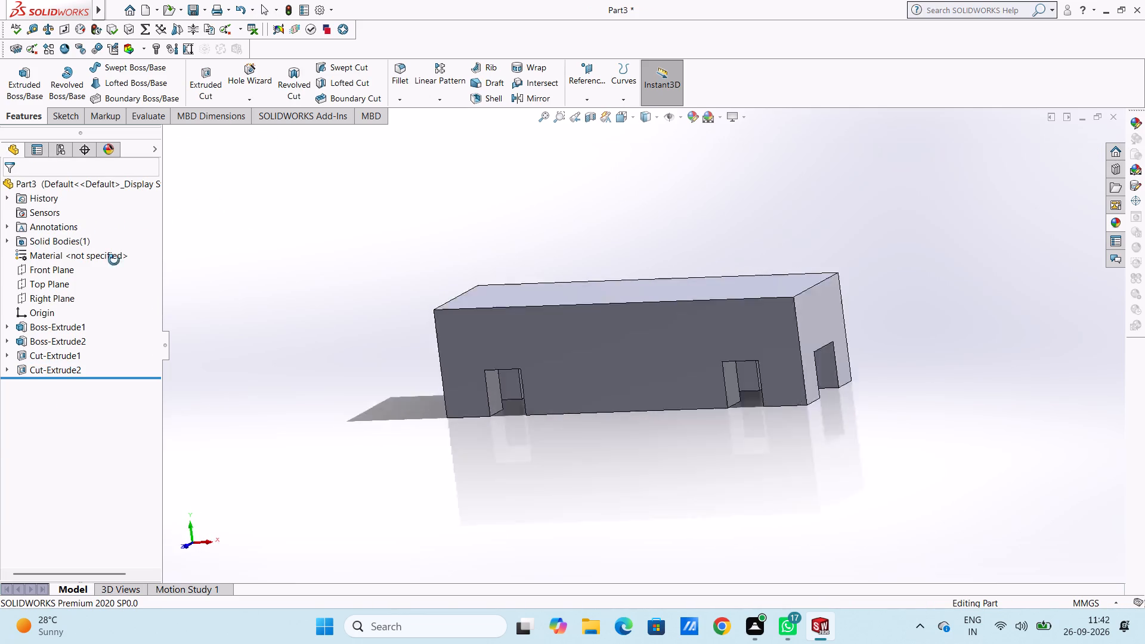
middle_click_drag(114, 260, 123, 237)
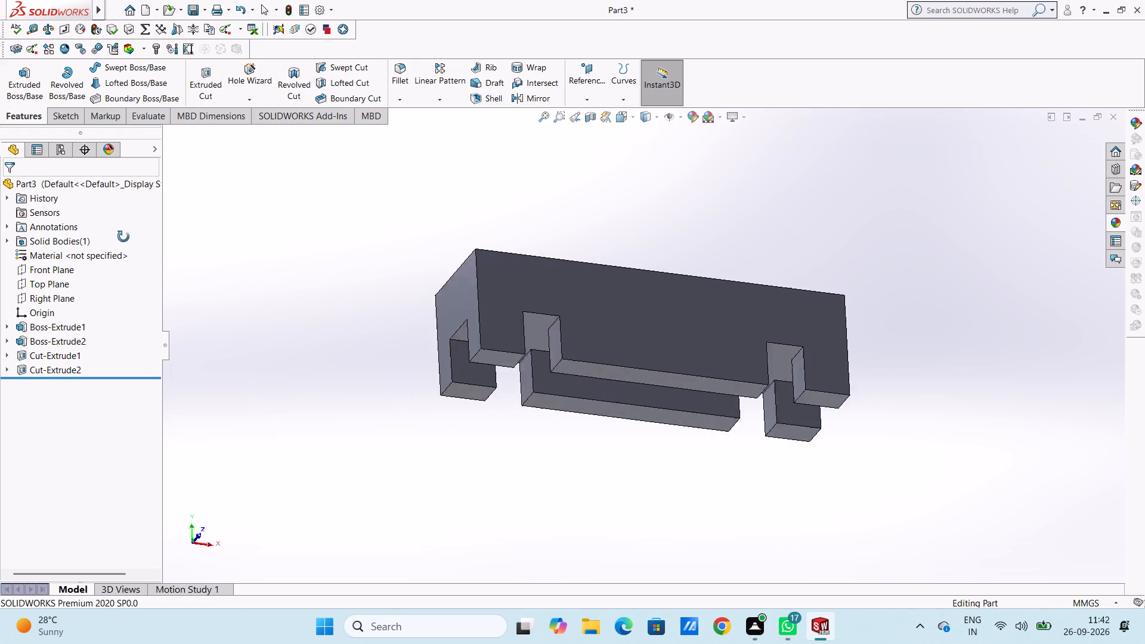
middle_click_drag(123, 237, 547, 278)
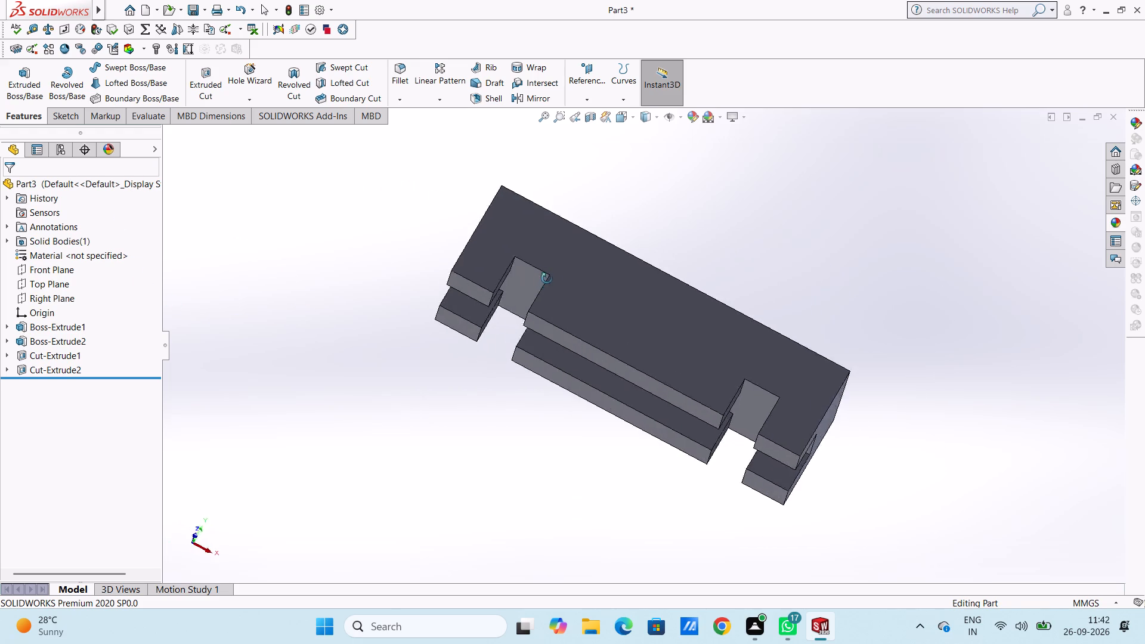
middle_click_drag(547, 278, 409, 245)
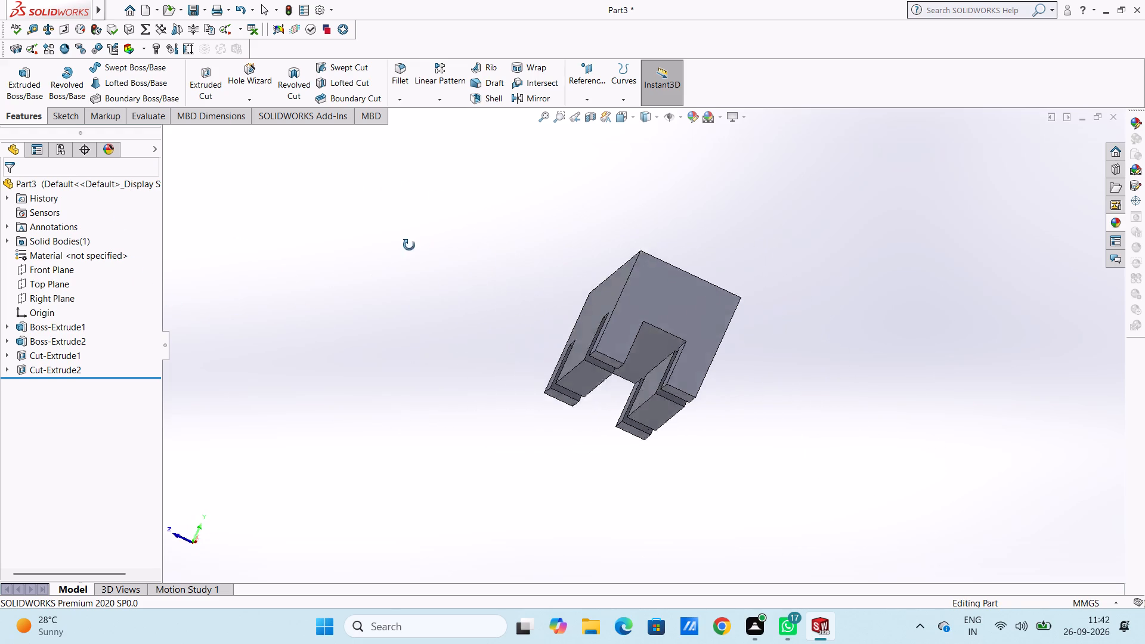
middle_click_drag(409, 245, 437, 162)
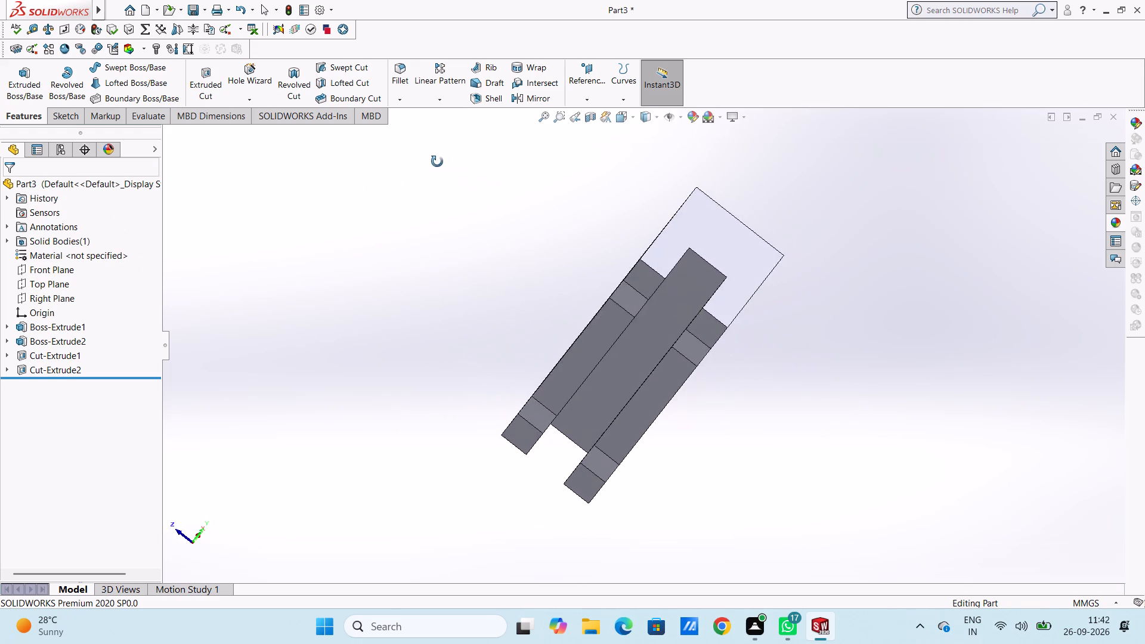
middle_click_drag(437, 162, 482, 329)
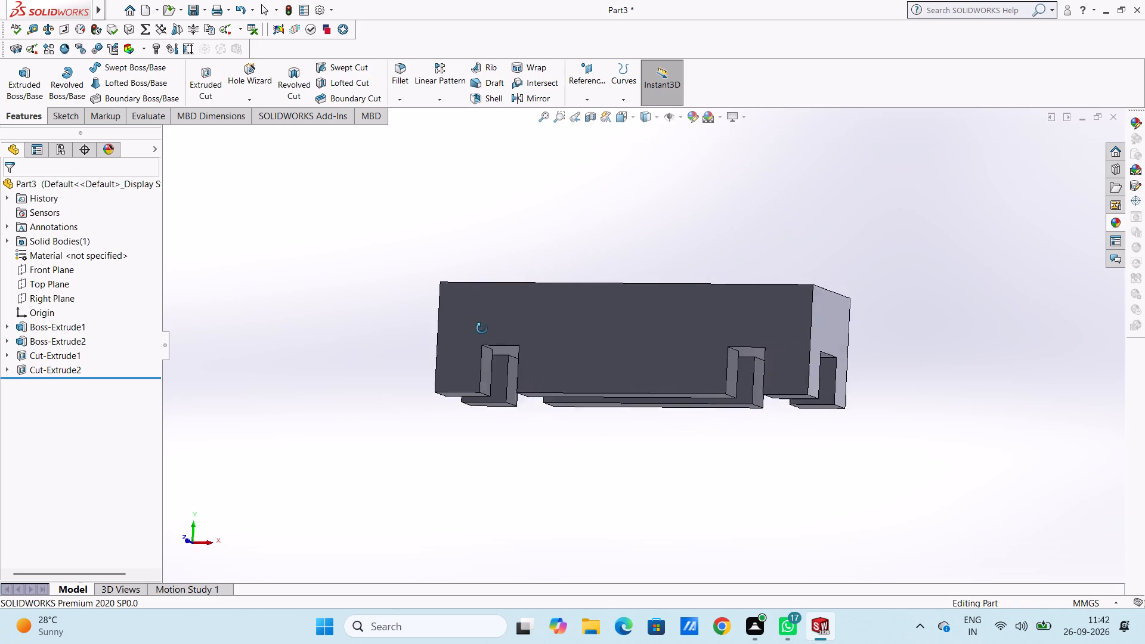
middle_click_drag(482, 329, 421, 385)
key("Escape")
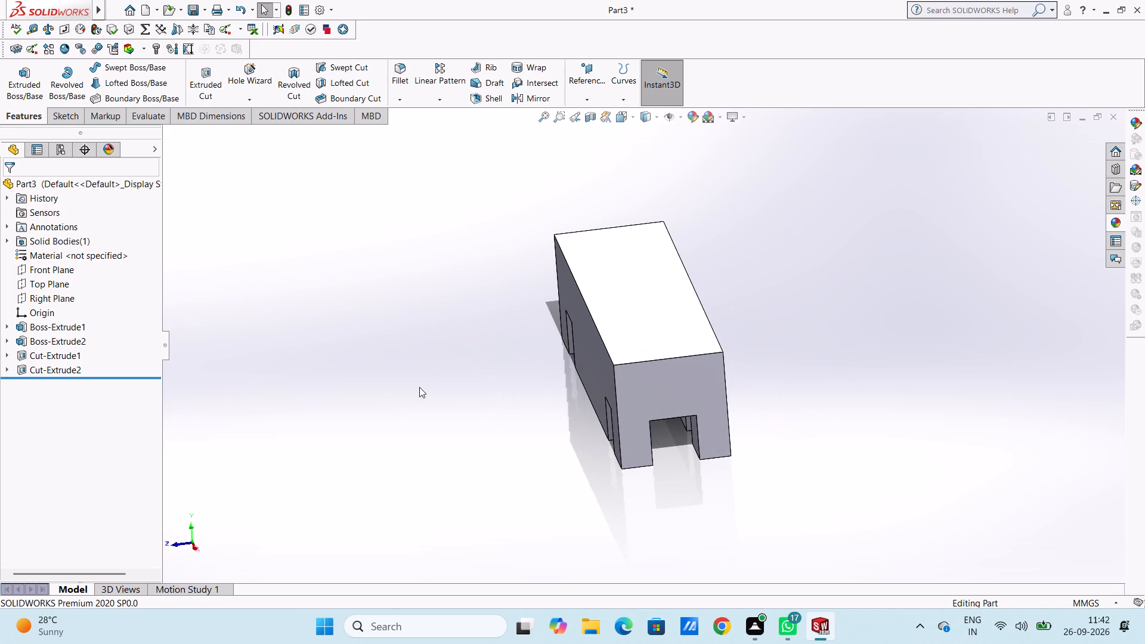
key("ctrl+7")
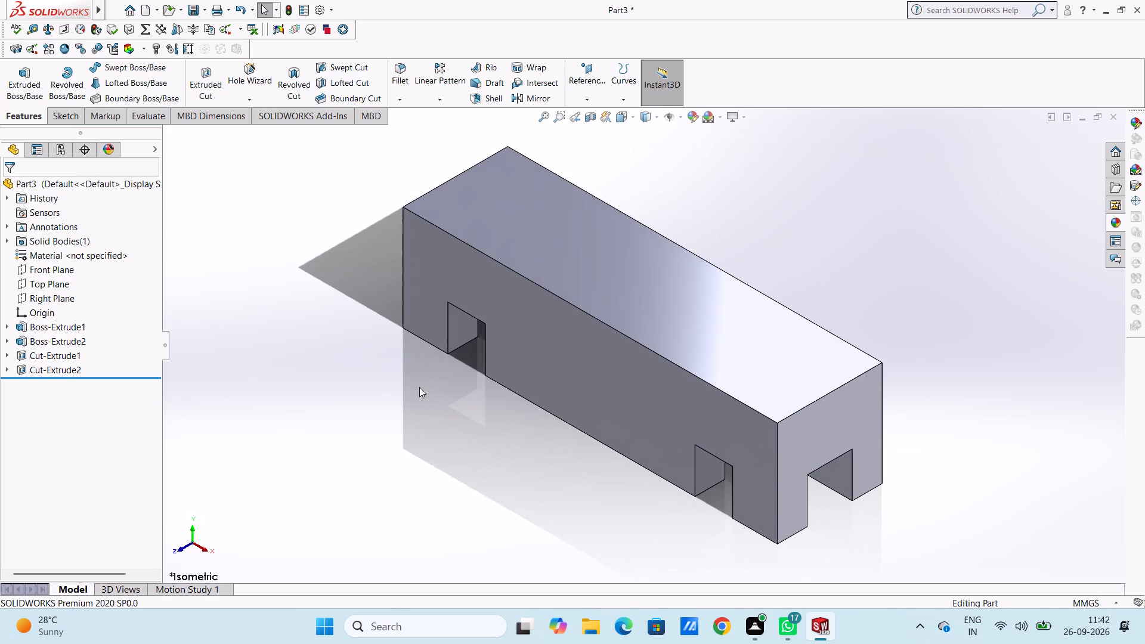
scroll(419, 387, "up", 2)
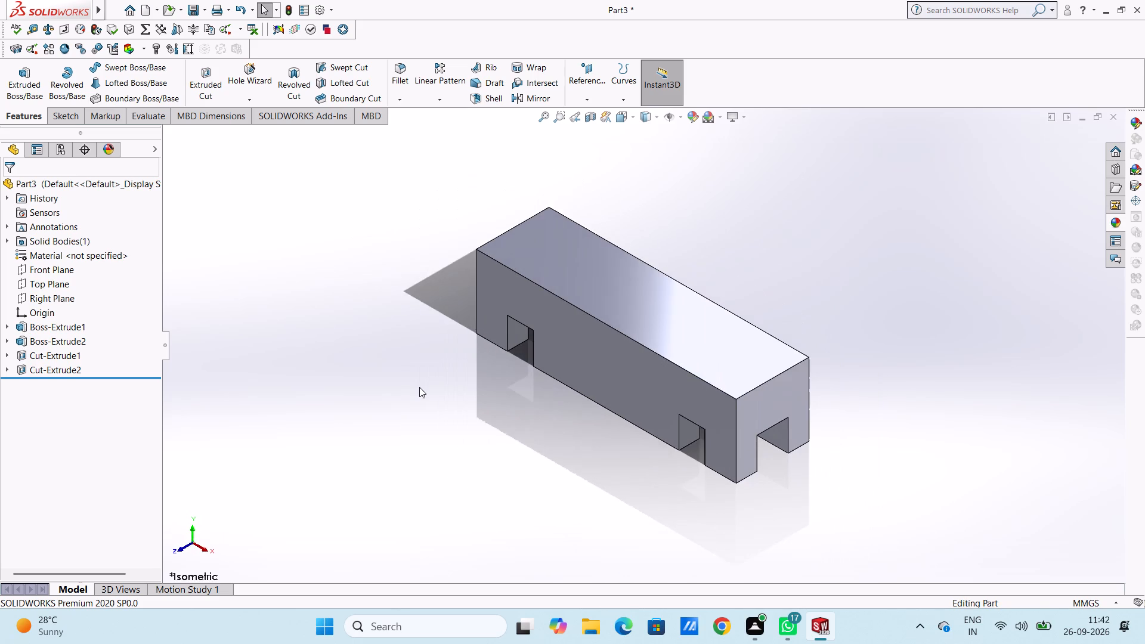
scroll(419, 387, "up", 3)
scroll(558, 419, "up", 3)
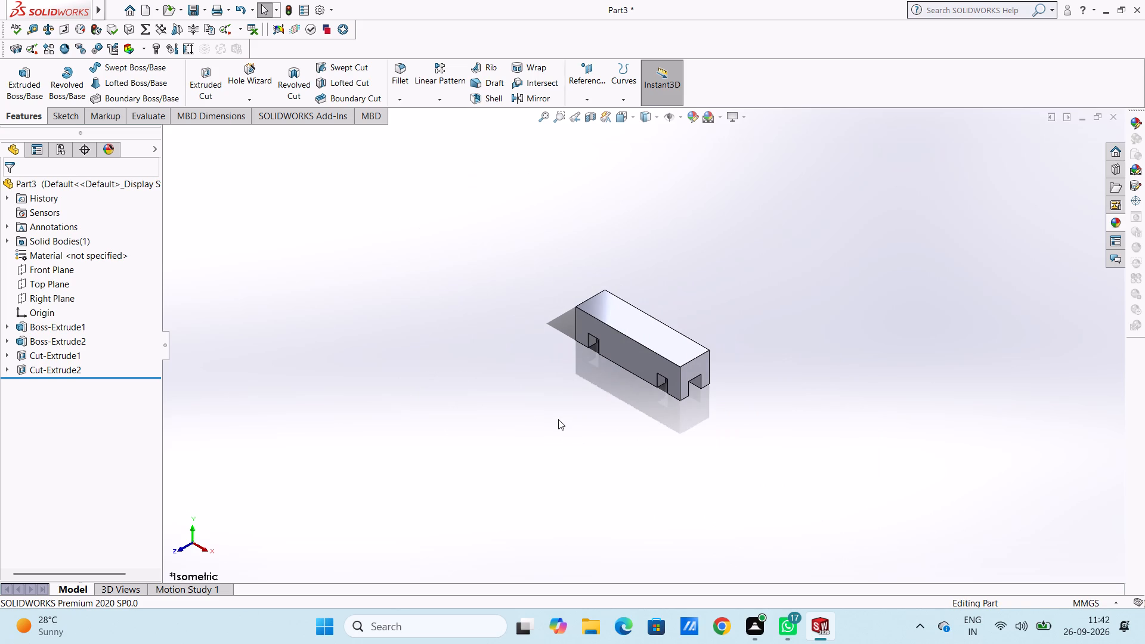
scroll(644, 336, "down", 2)
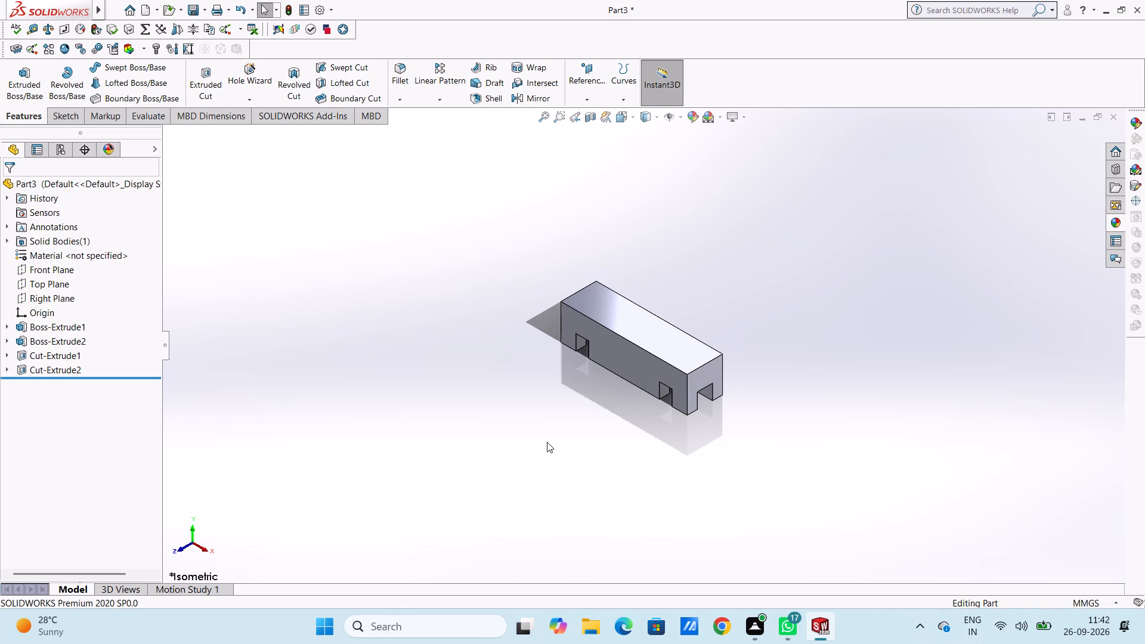
Check the block in the bottom, top, front, back, left and right standard views, and look at its right end obliquely.
key("ctrl+6")
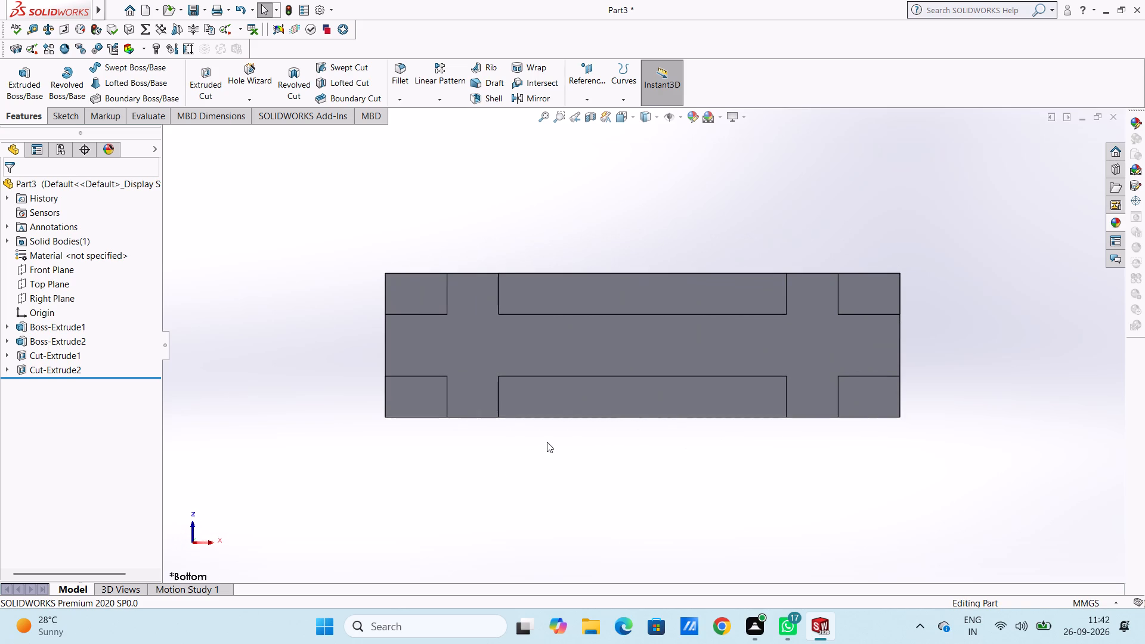
key("ctrl+5")
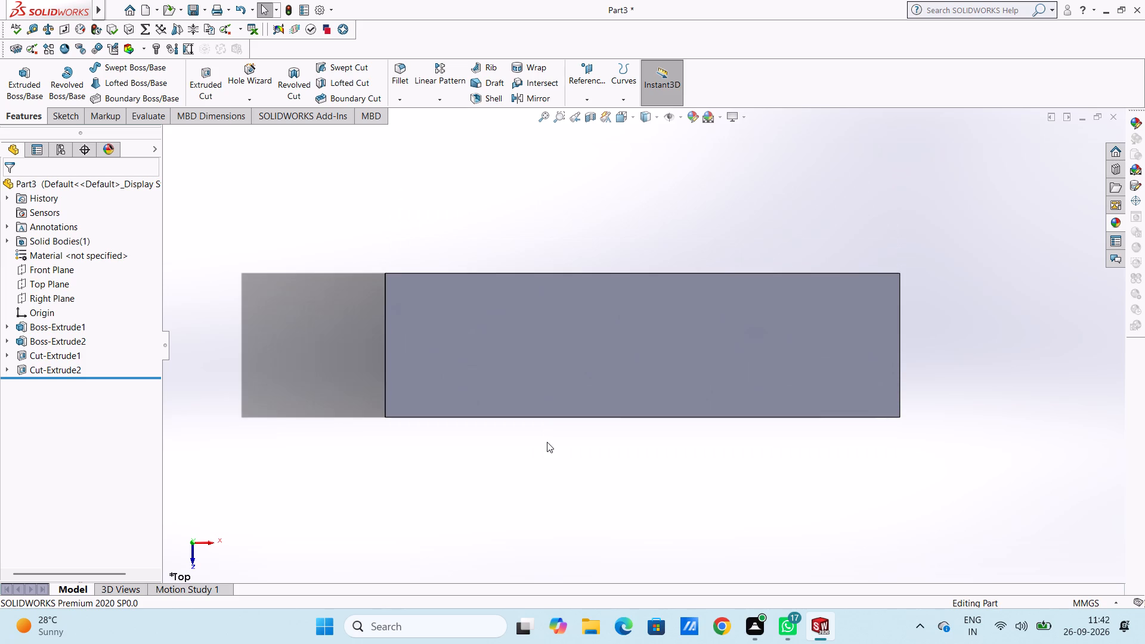
key("ctrl+1")
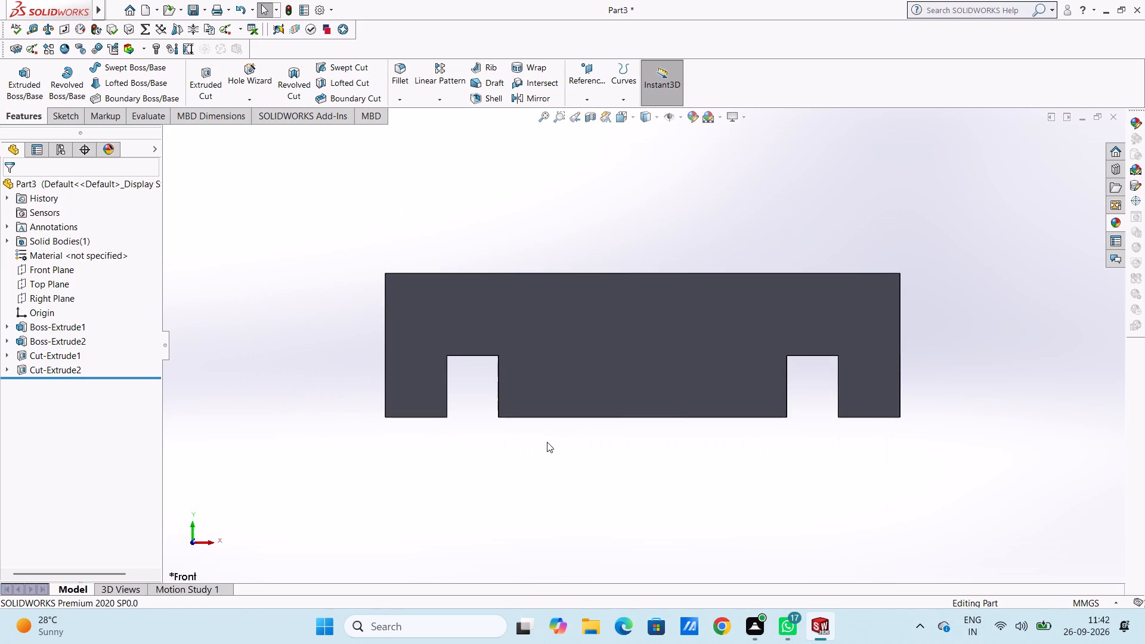
key("ctrl+2")
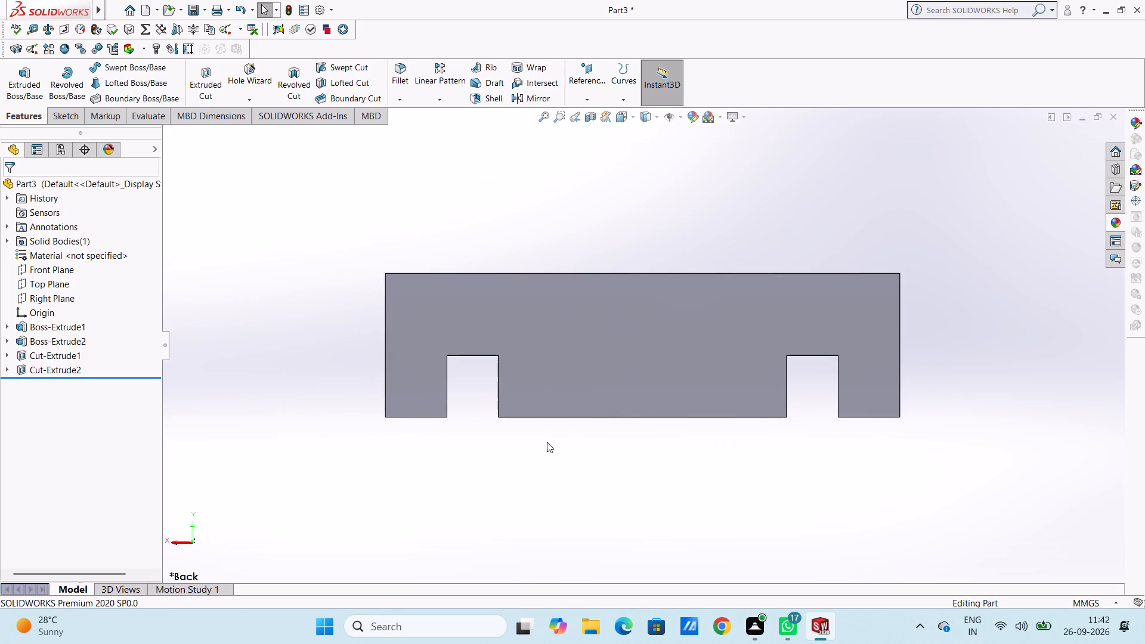
key("ctrl+3")
key("ctrl+4")
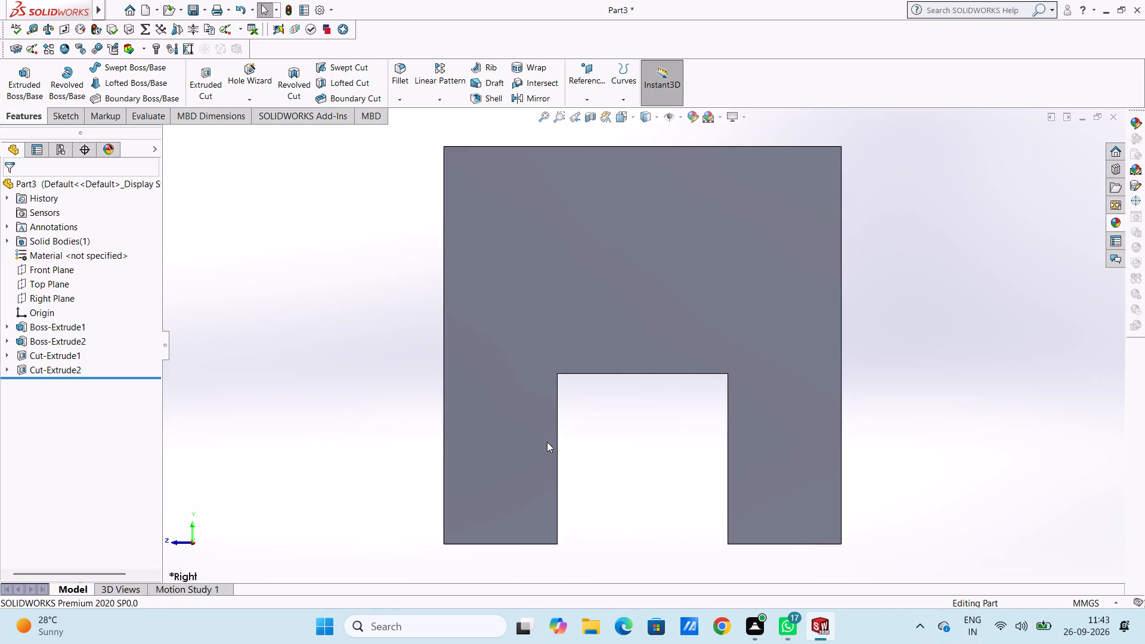
scroll(547, 442, "up", 9)
middle_click_drag(499, 353, 512, 358)
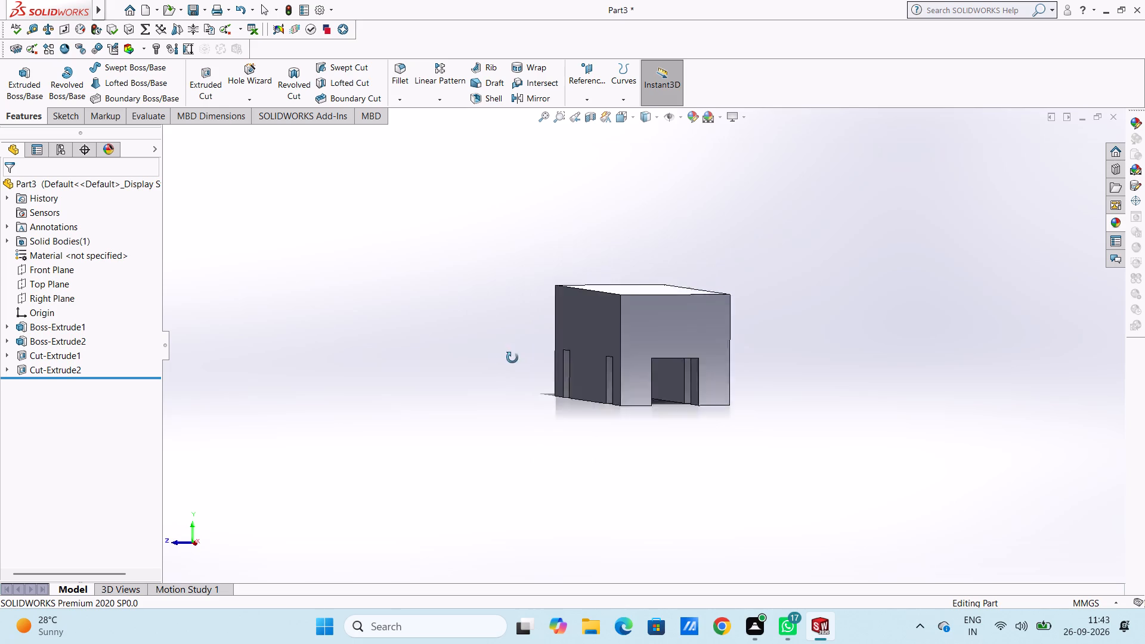
Examine the block's notched long side obliquely and check the front, back, left, right, top and bottom standard views.
middle_click_drag(512, 358, 578, 361)
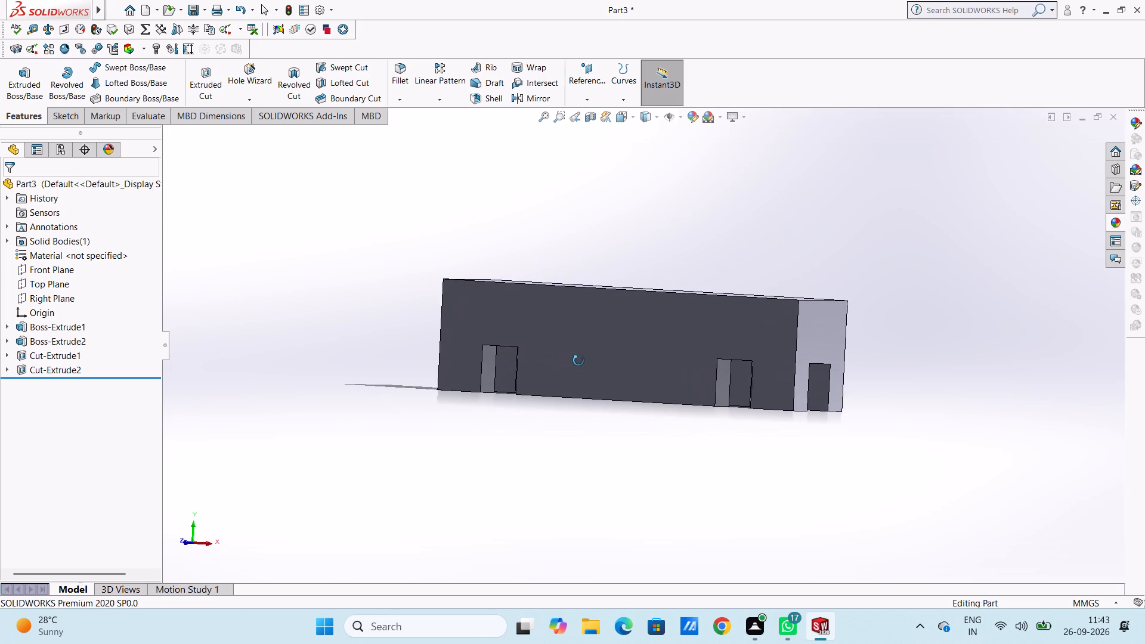
middle_click_drag(578, 361, 571, 361)
middle_click_drag(525, 252, 523, 315)
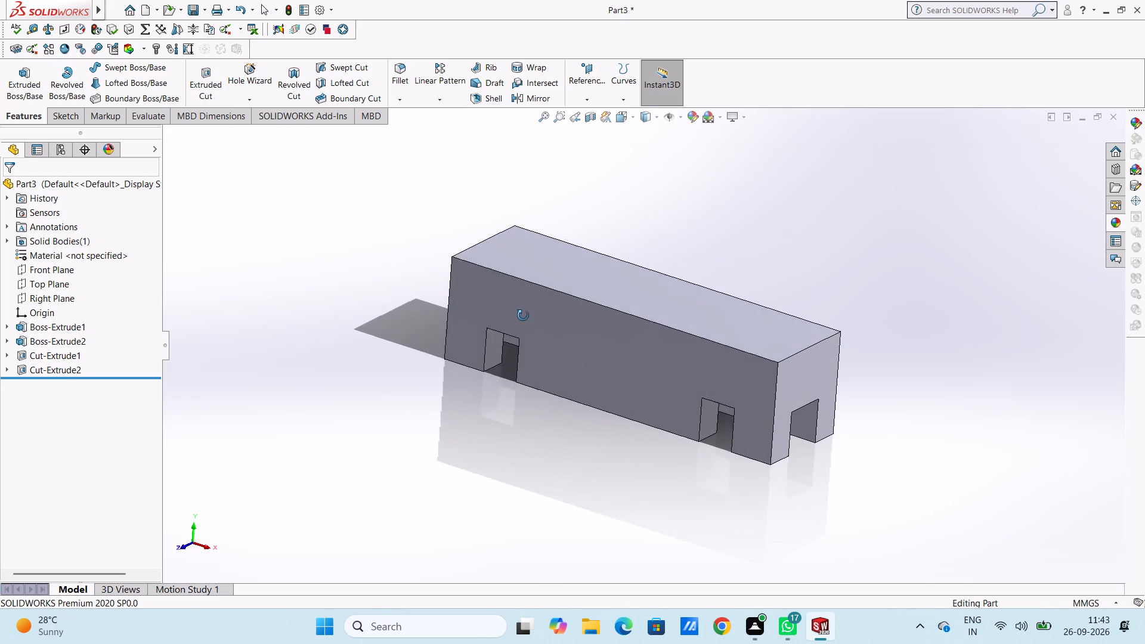
middle_click_drag(523, 315, 524, 316)
key("ctrl+1")
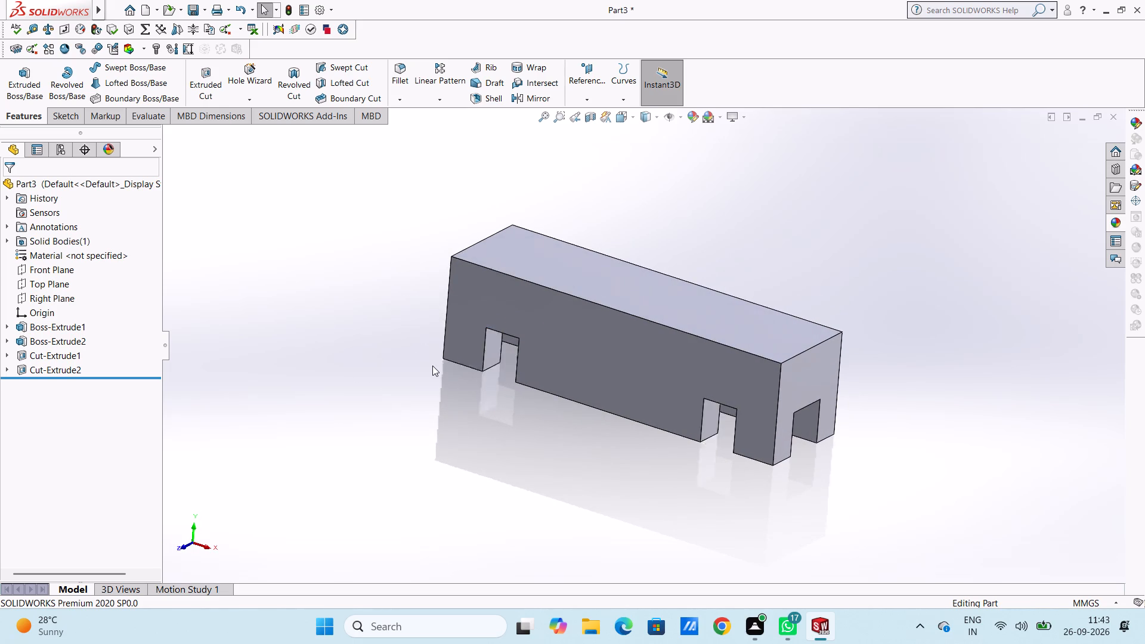
key("ctrl+2")
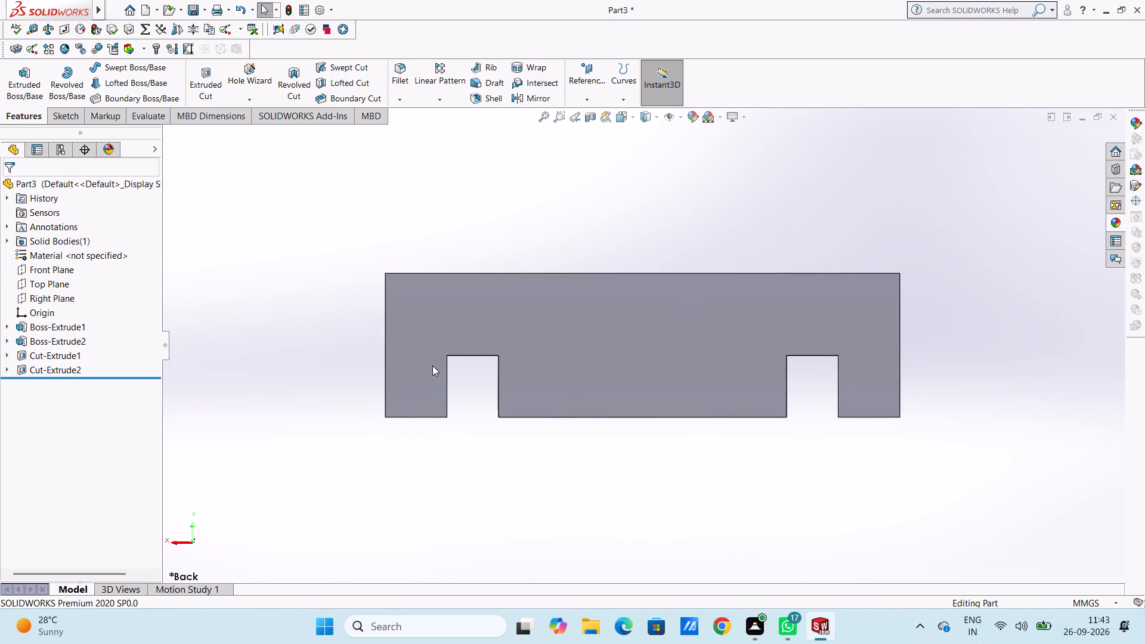
key("ctrl+3")
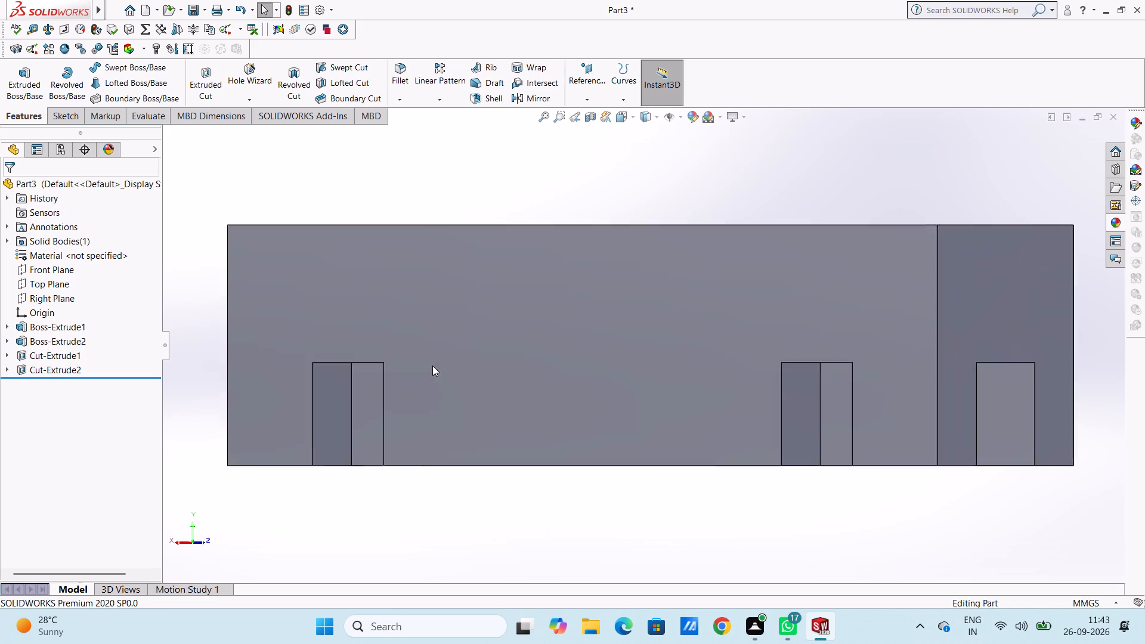
key("ctrl+4")
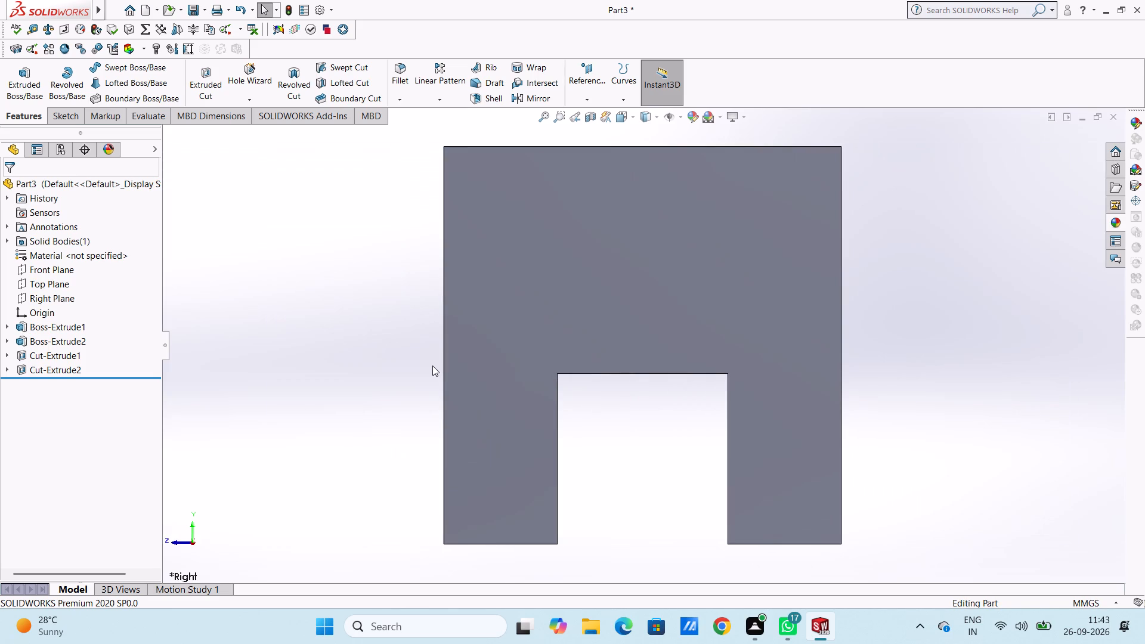
key("ctrl+5")
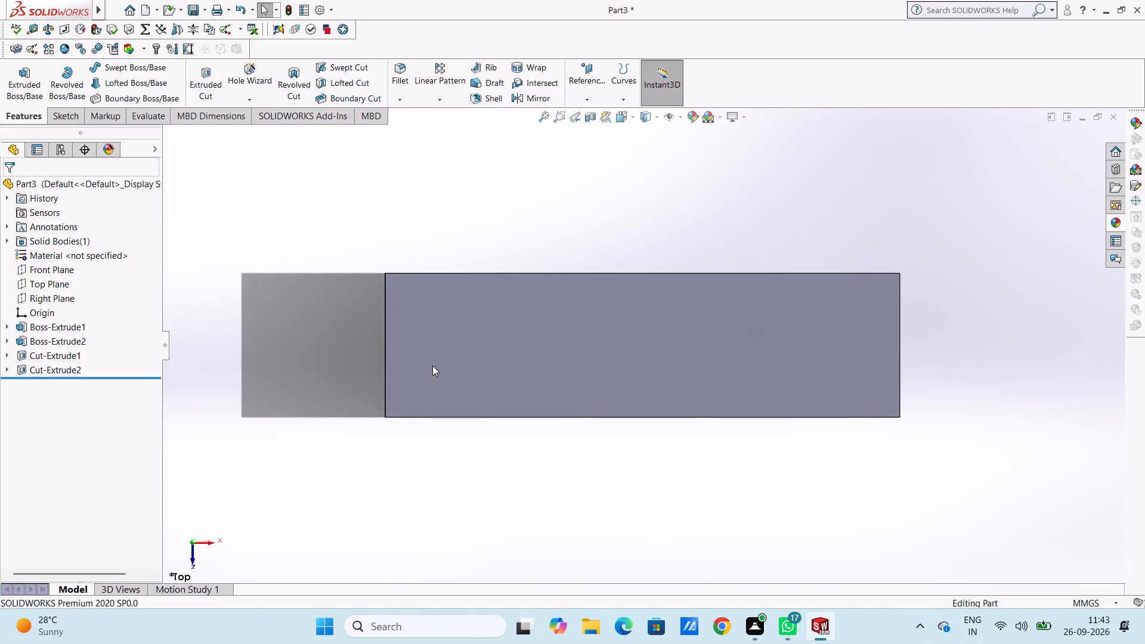
key("ctrl+6")
Examine the crossing channel and notches from underneath and around the ends, finishing with an isometric view of the whole block.
middle_click_drag(370, 348, 369, 346)
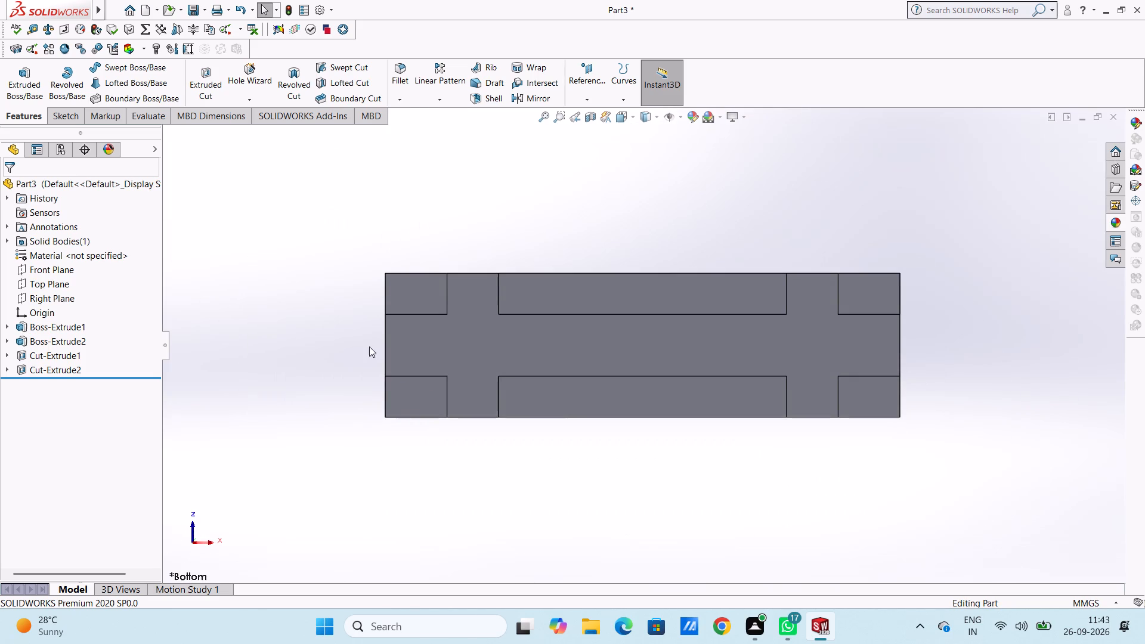
middle_click_drag(369, 346, 306, 228)
middle_click_drag(842, 323, 788, 414)
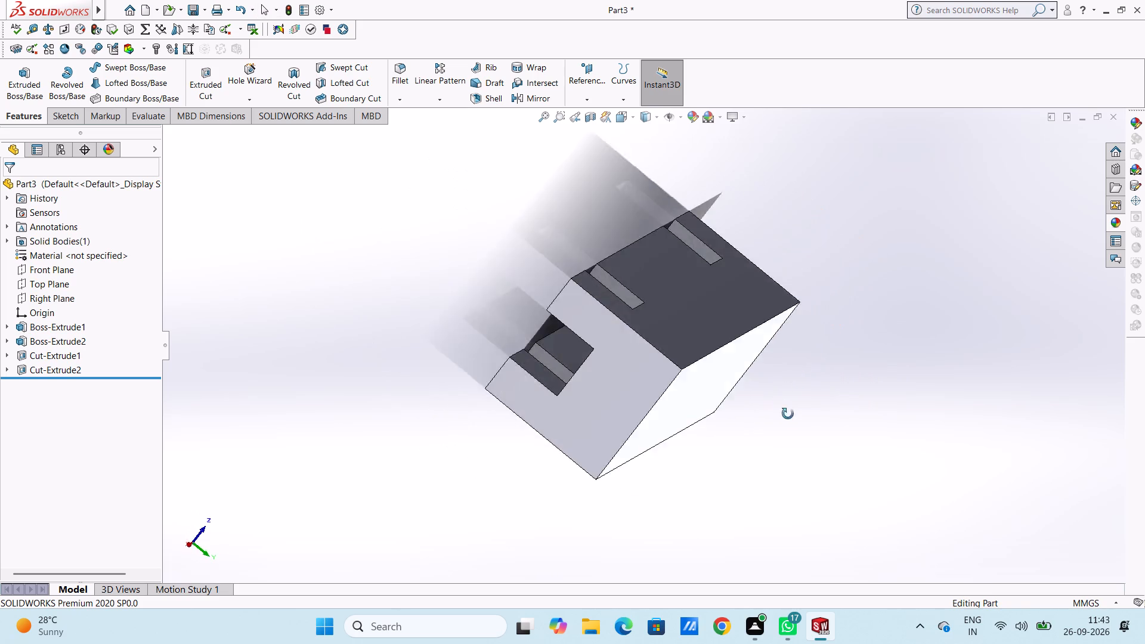
middle_click_drag(788, 414, 815, 442)
middle_click_drag(742, 238, 781, 175)
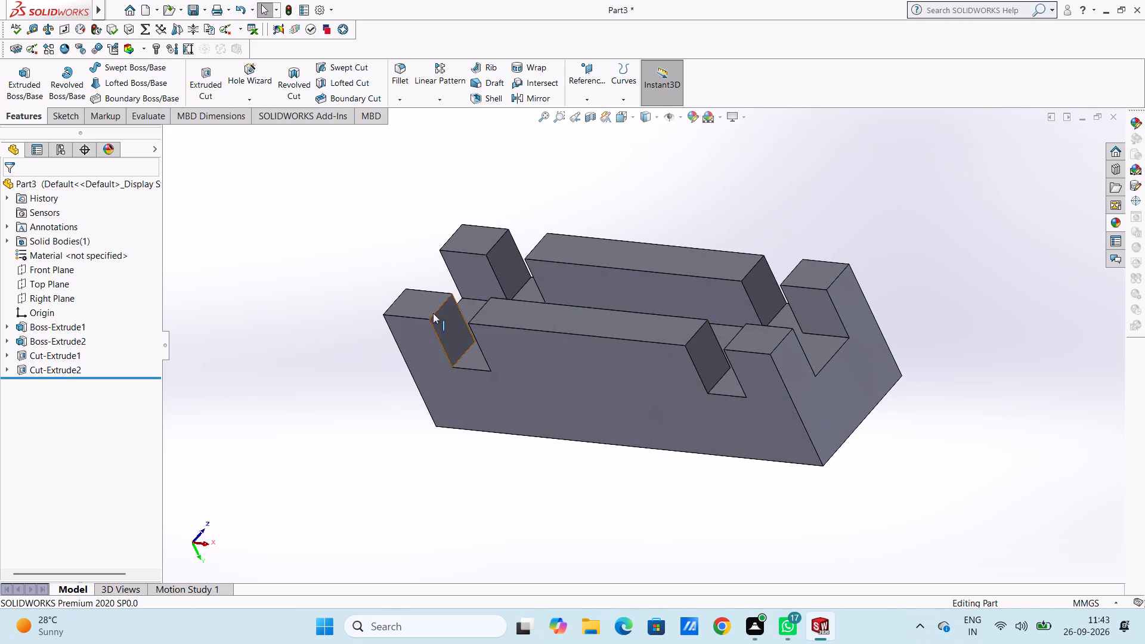
middle_click_drag(423, 308, 434, 269)
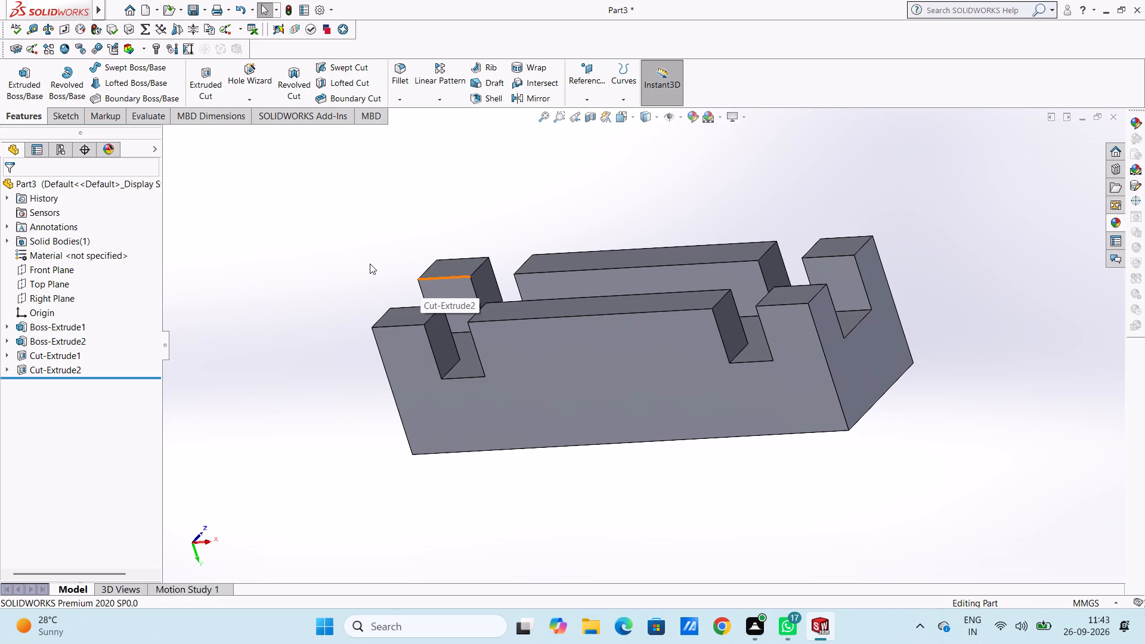
key("Escape")
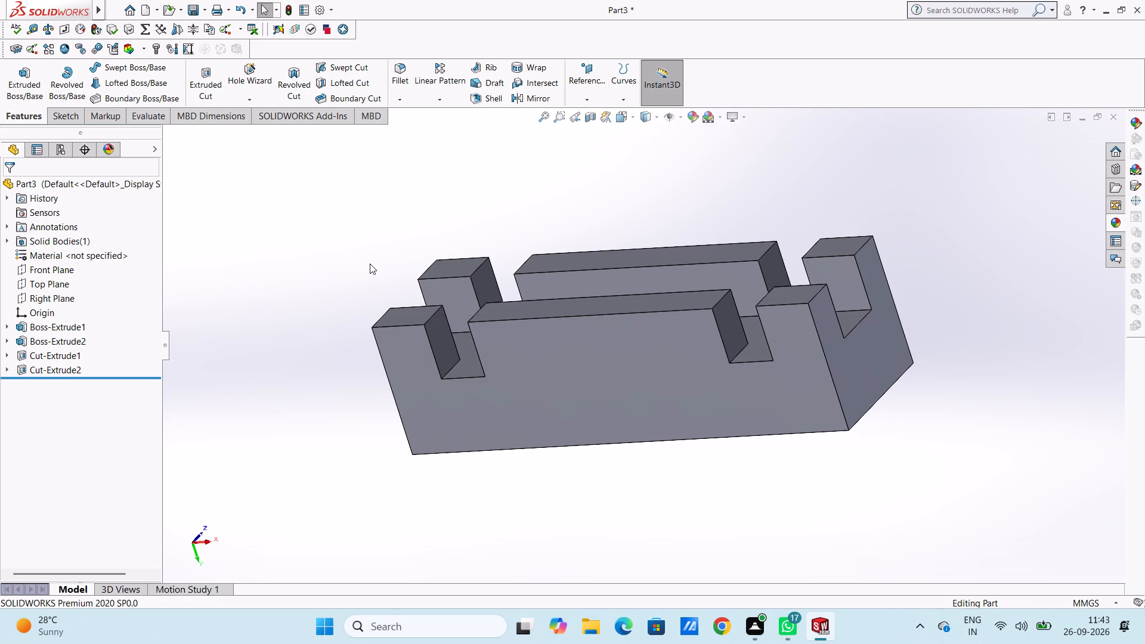
key("Escape")
key("ctrl+7")
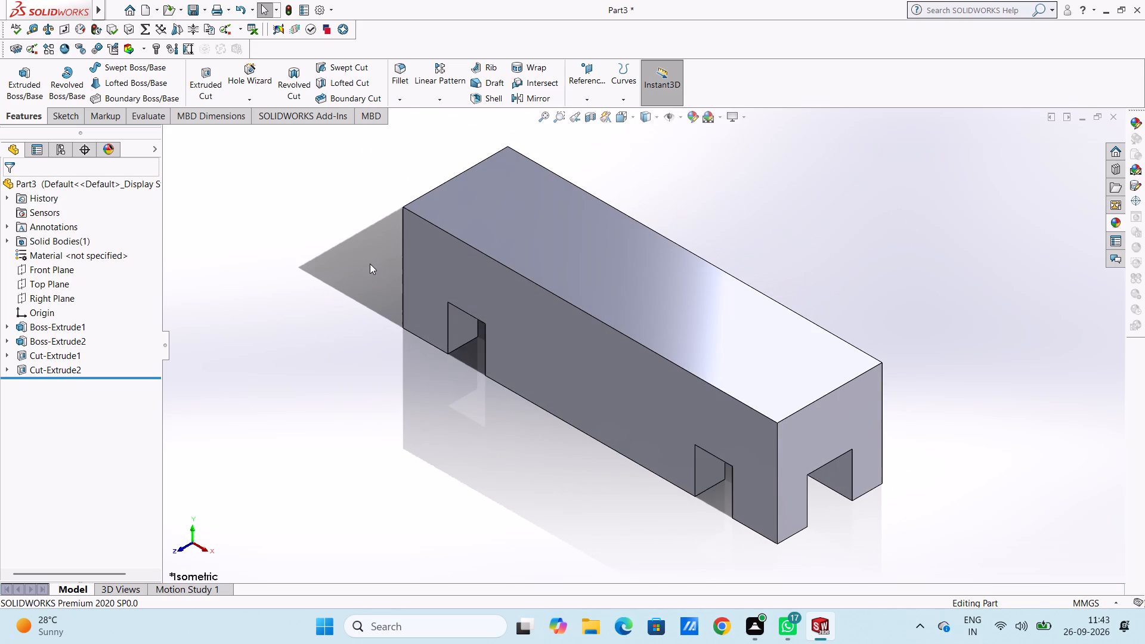
scroll(370, 264, "up", 8)
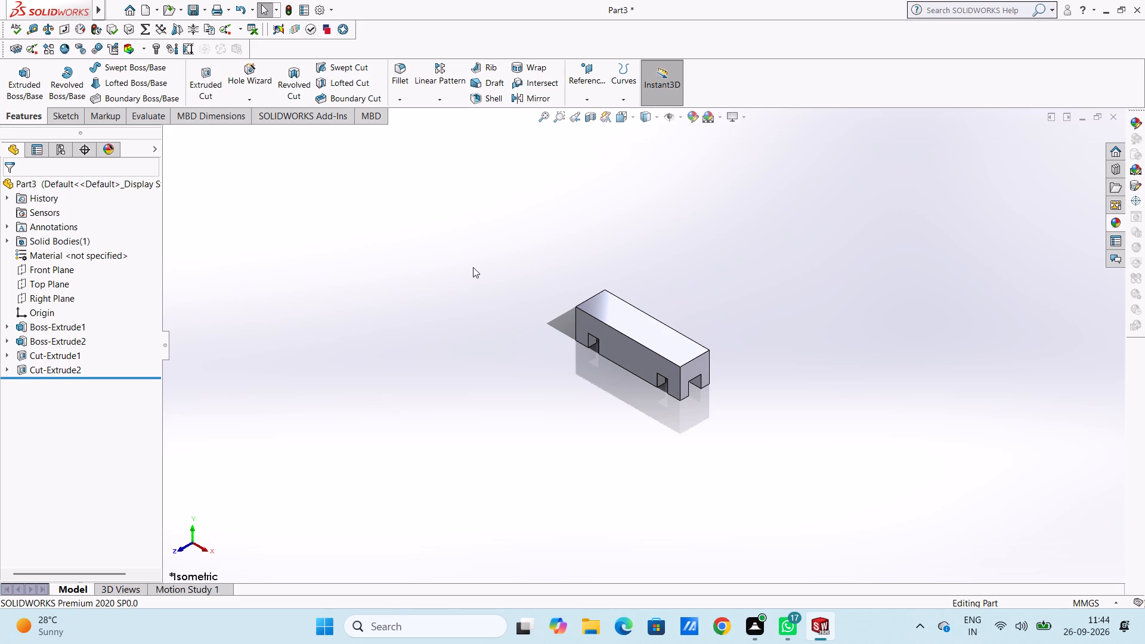
Start a sketch on the block's left end face and draw a 140 mm square with lines beside the block, level with it.
key("ctrl+1")
key("ctrl+3")
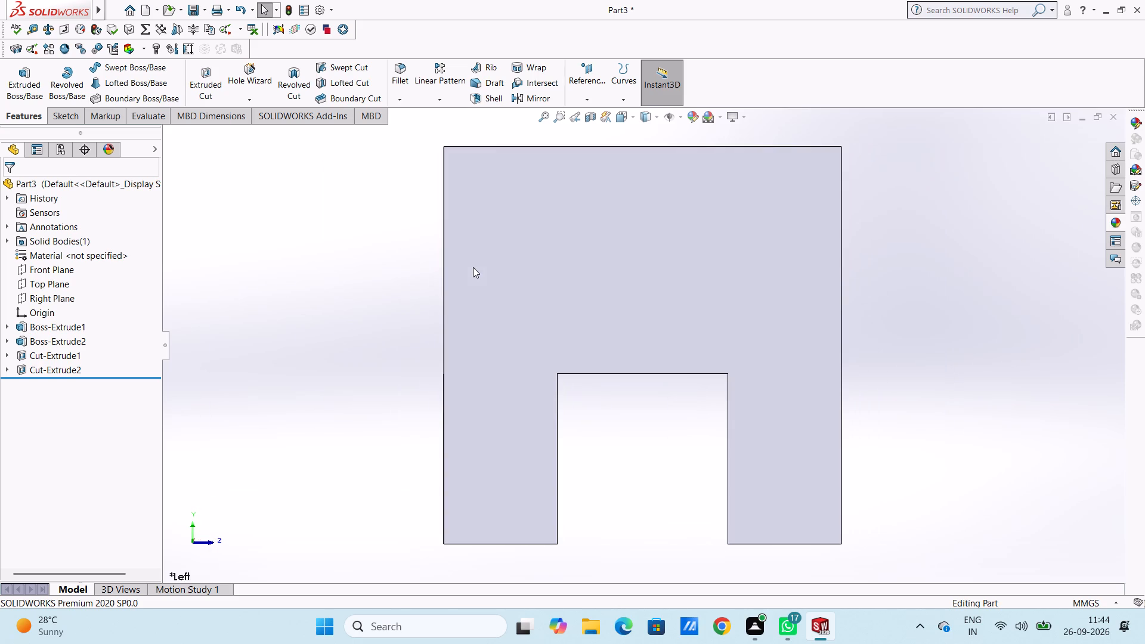
scroll(473, 267, "up", 10)
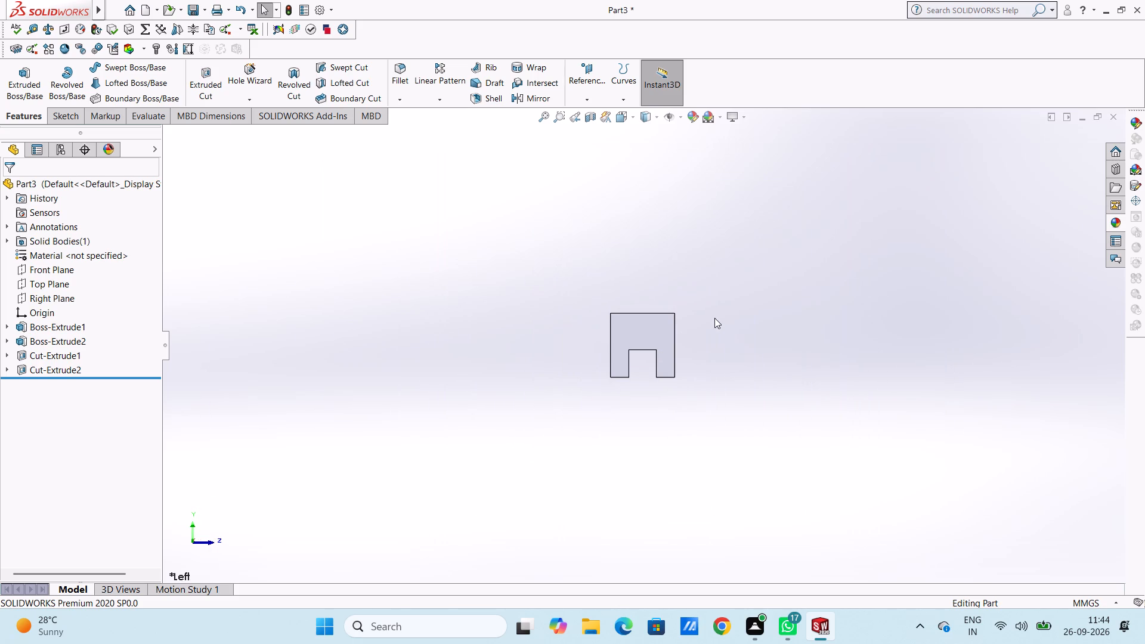
scroll(714, 318, "up", 1)
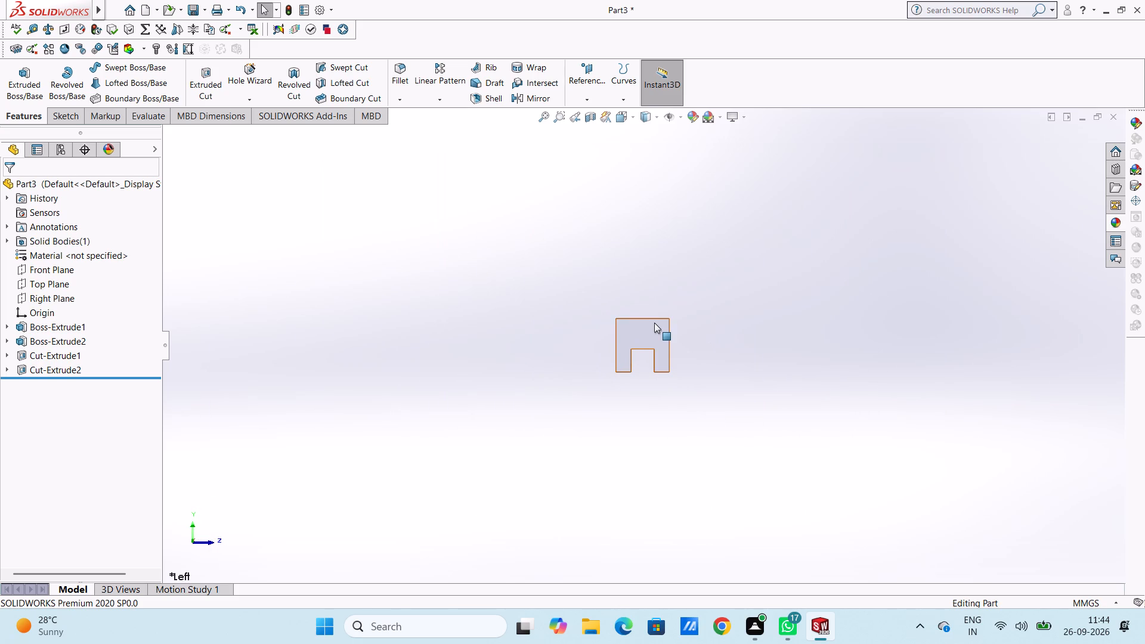
left_click(654, 327)
left_click(708, 294)
left_click(531, 278)
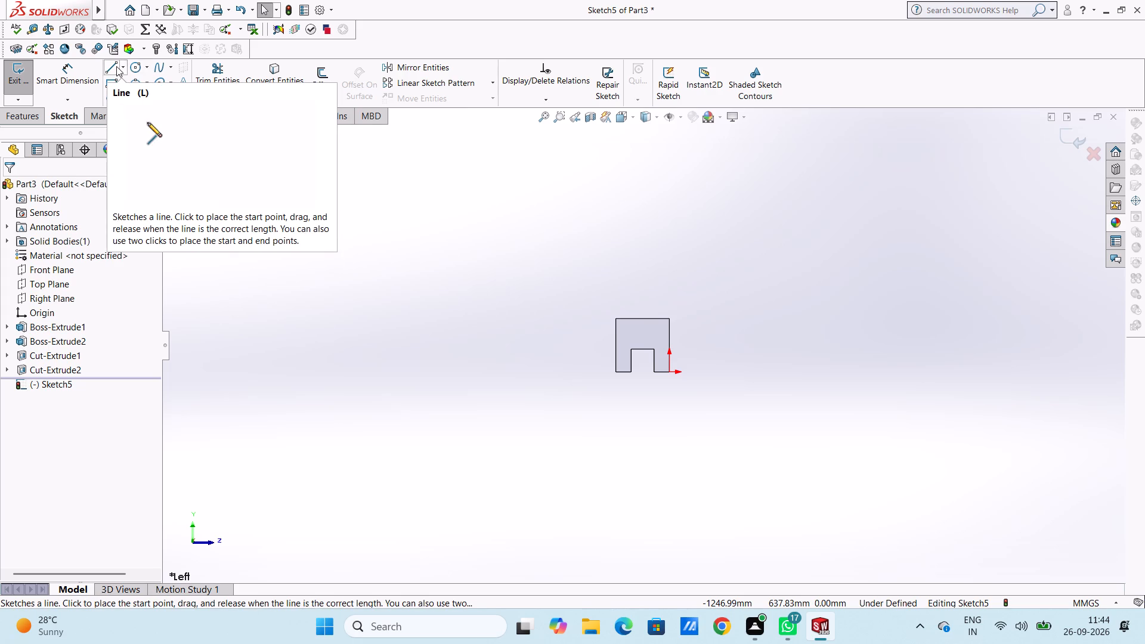
left_click(113, 64)
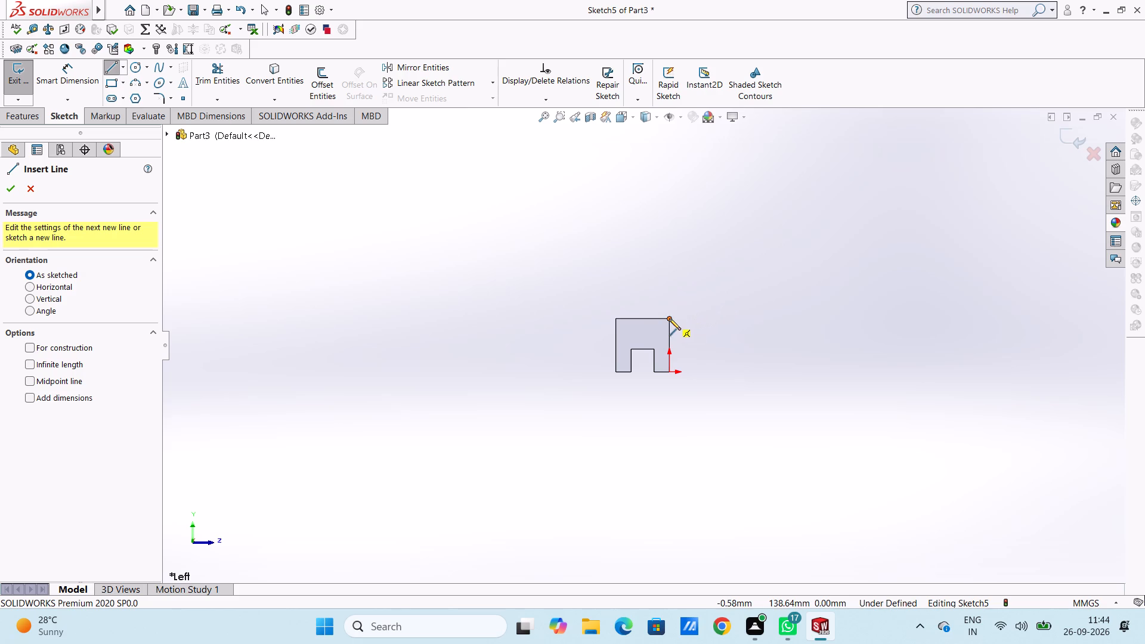
left_click(846, 317)
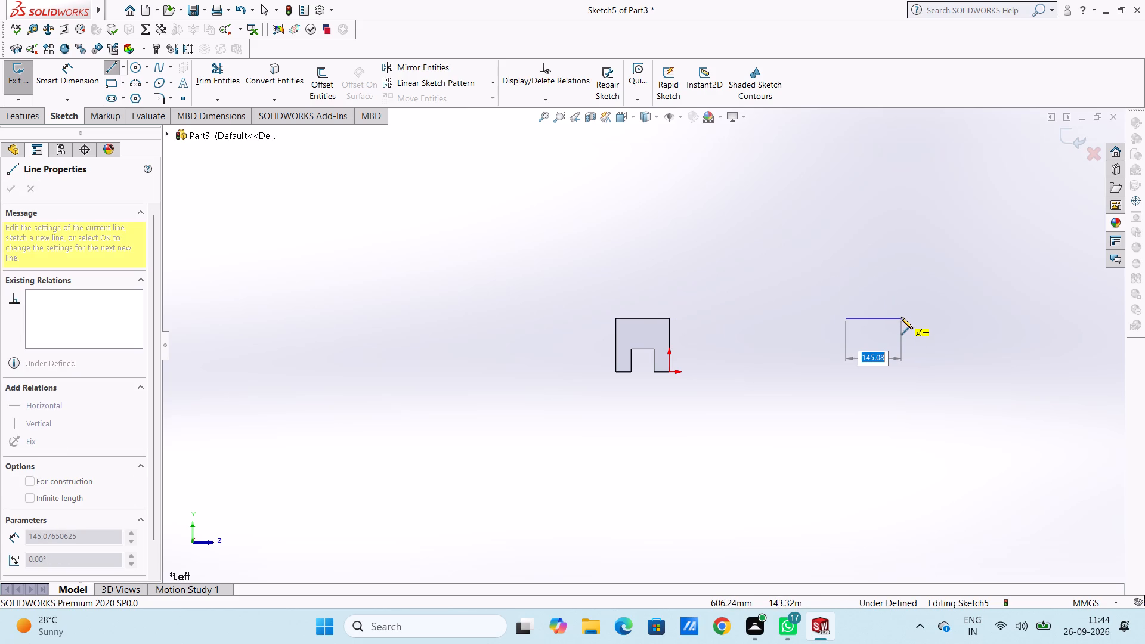
type("140")
key("Return")
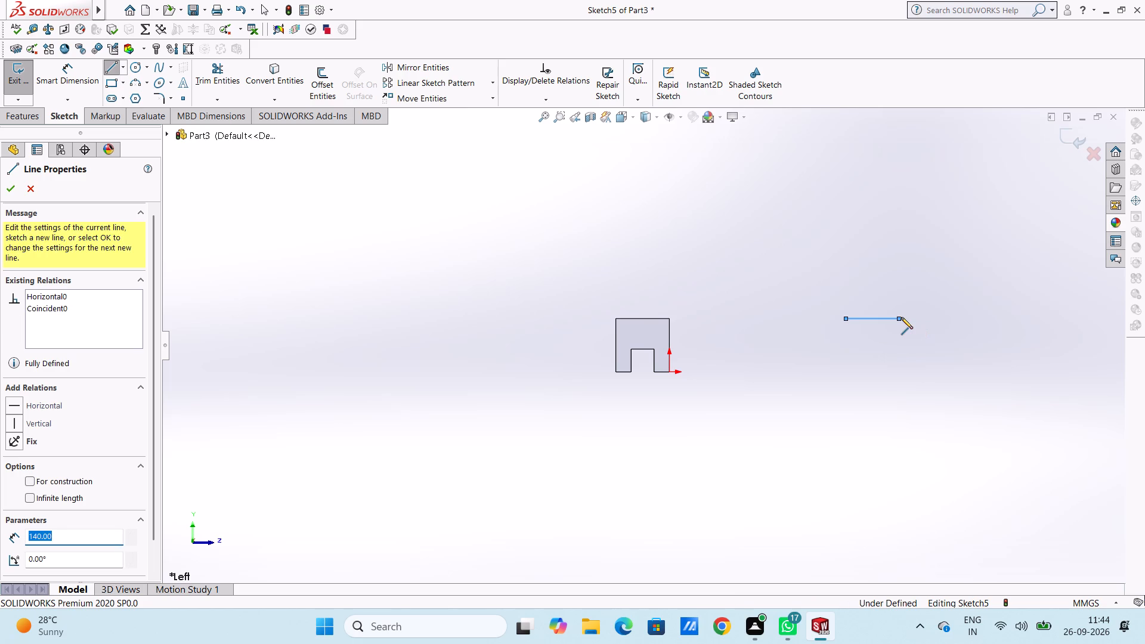
left_click(898, 370)
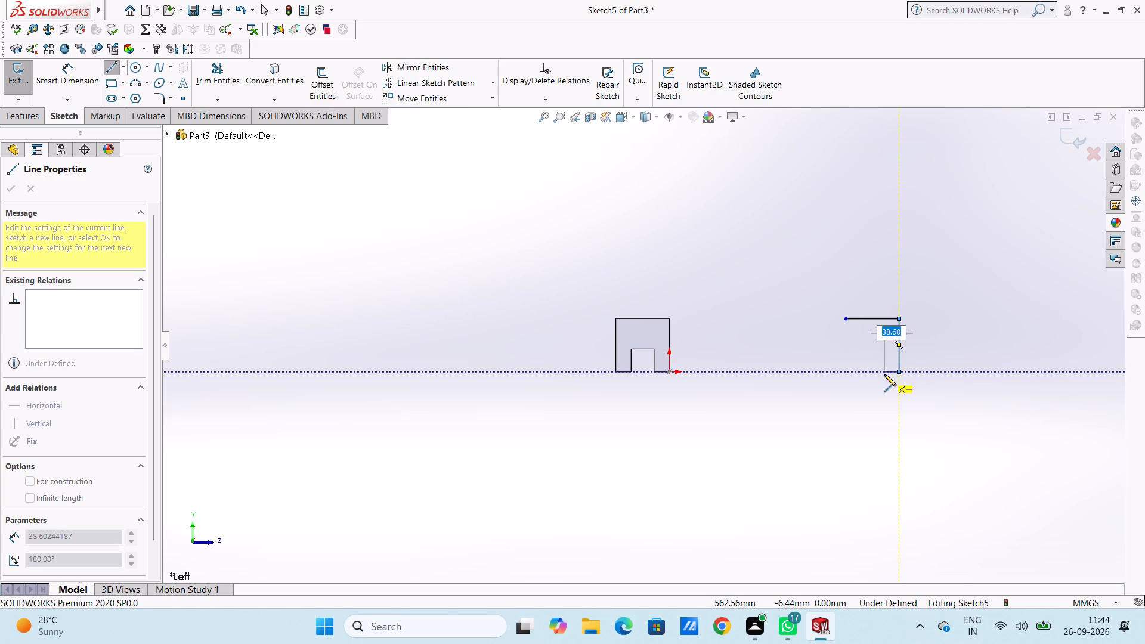
left_click(843, 370)
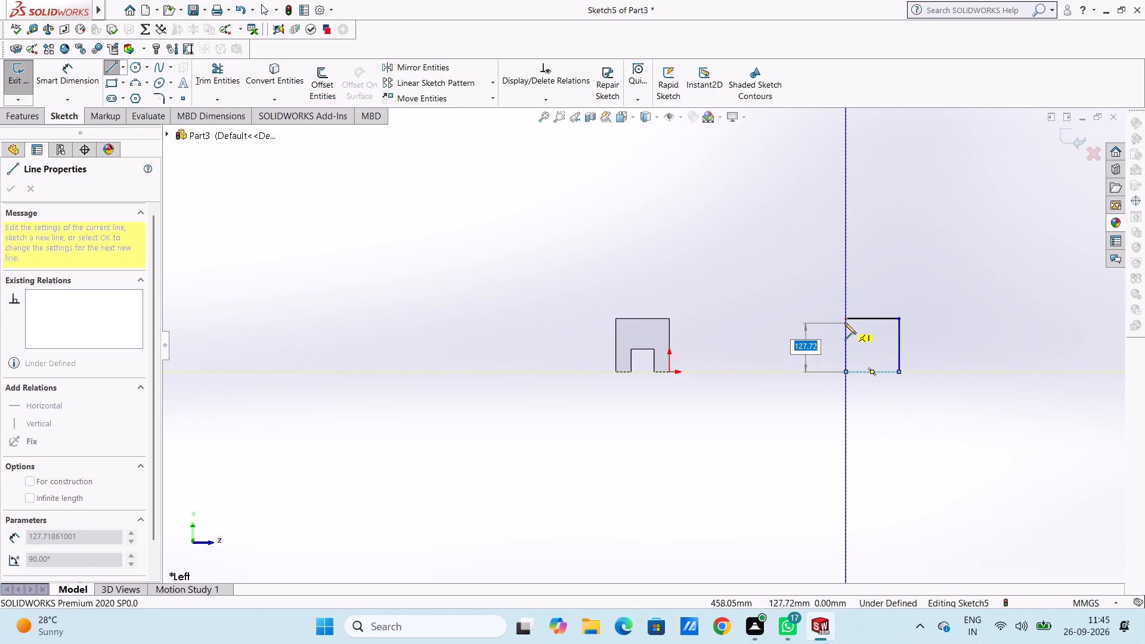
left_click(845, 320)
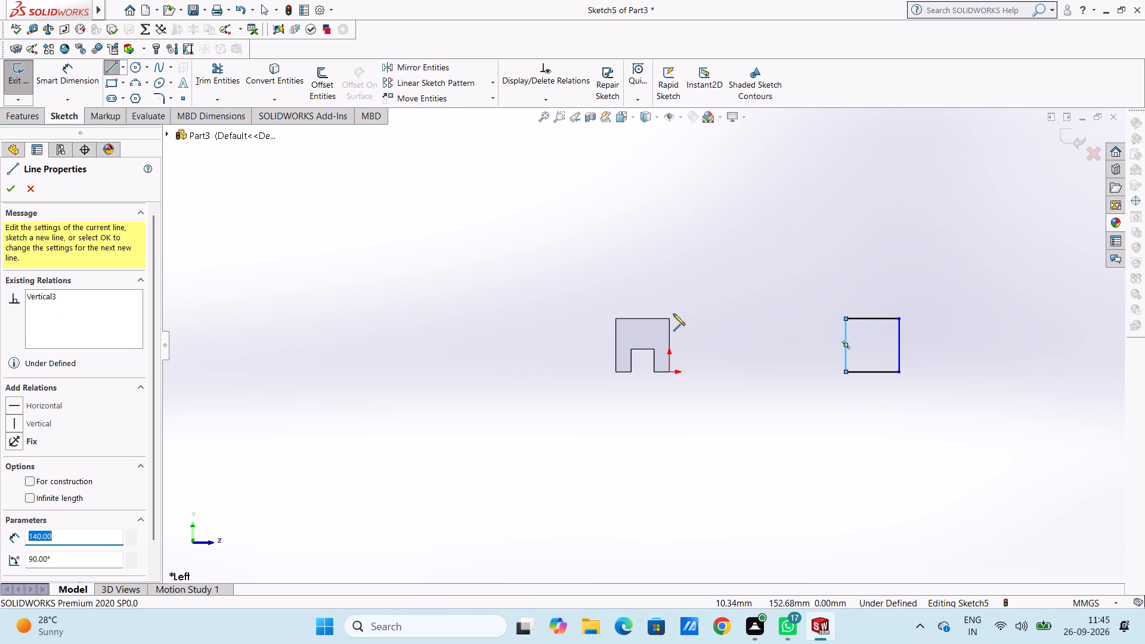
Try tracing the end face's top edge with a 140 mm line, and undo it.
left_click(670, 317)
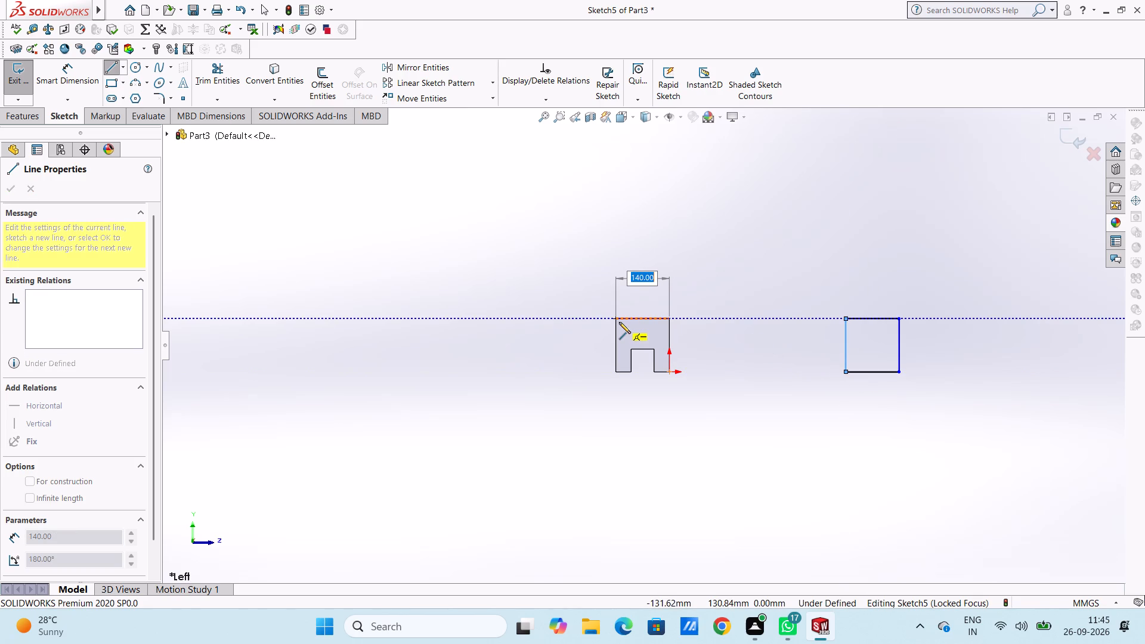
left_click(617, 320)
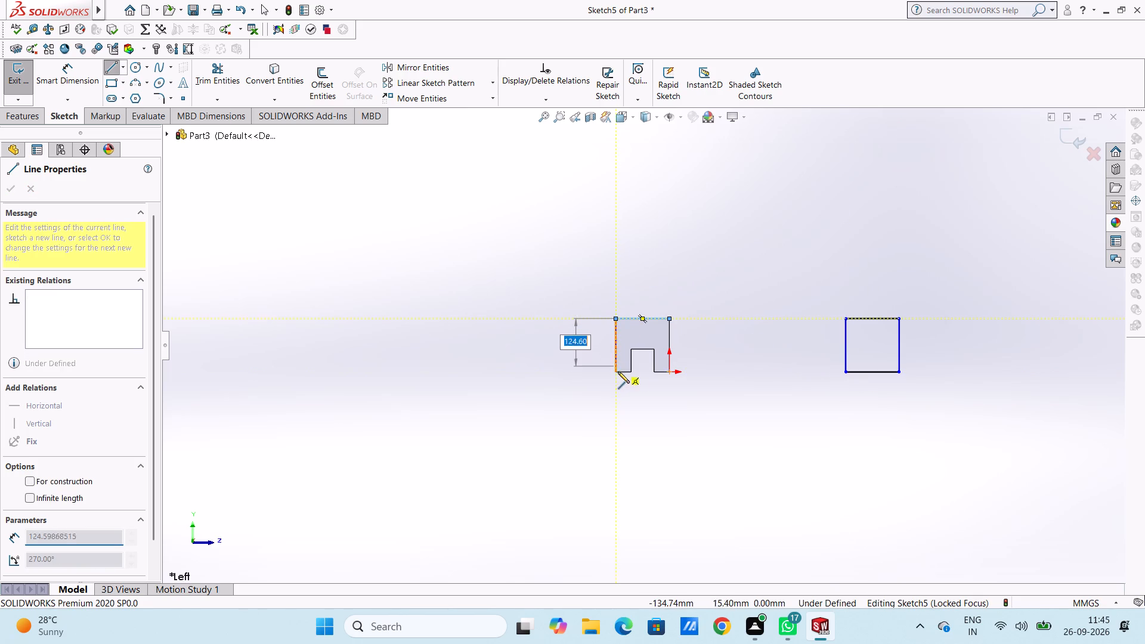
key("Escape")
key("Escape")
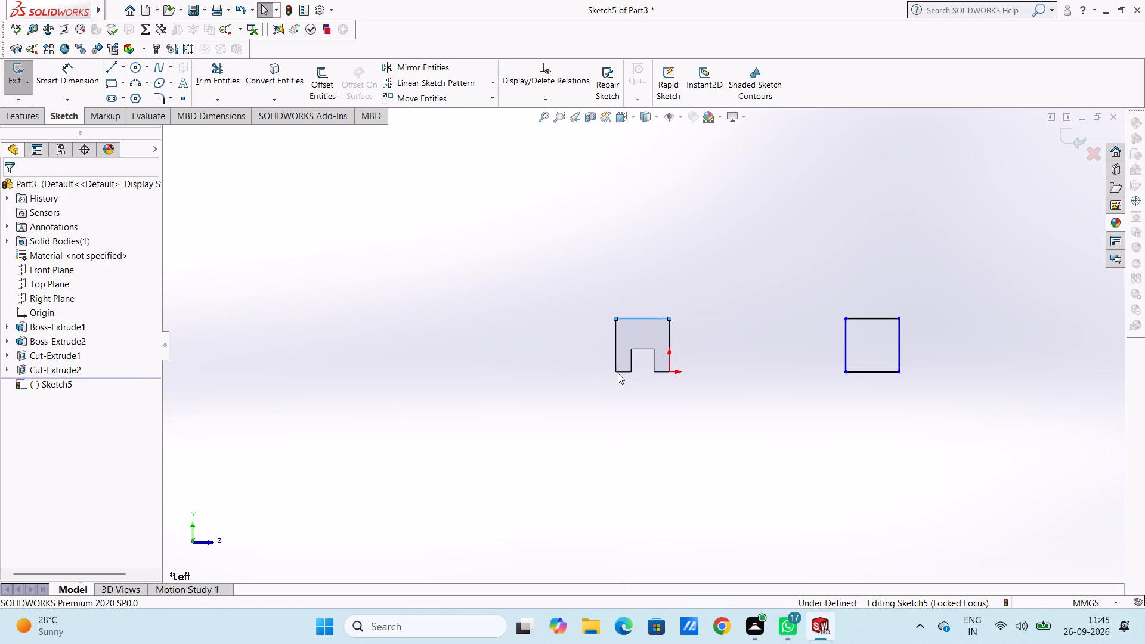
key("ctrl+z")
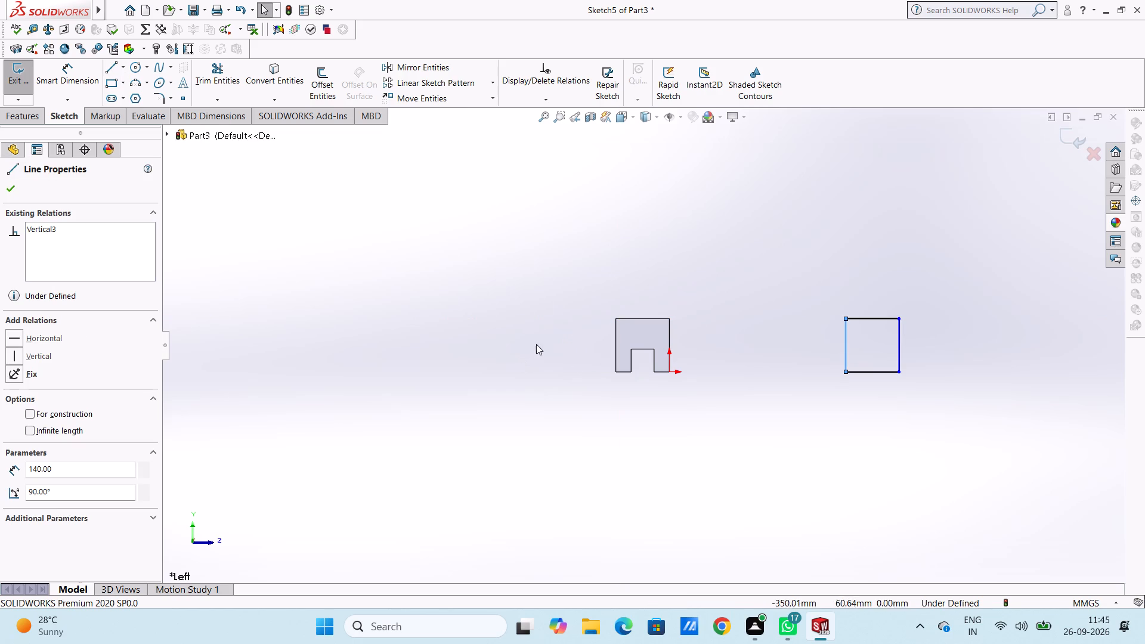
Draw a 60 mm square notch with lines along the 140 mm square's bottom edge, starting 40 mm from its lower-left corner.
left_click(106, 68)
scroll(939, 333, "down", 2)
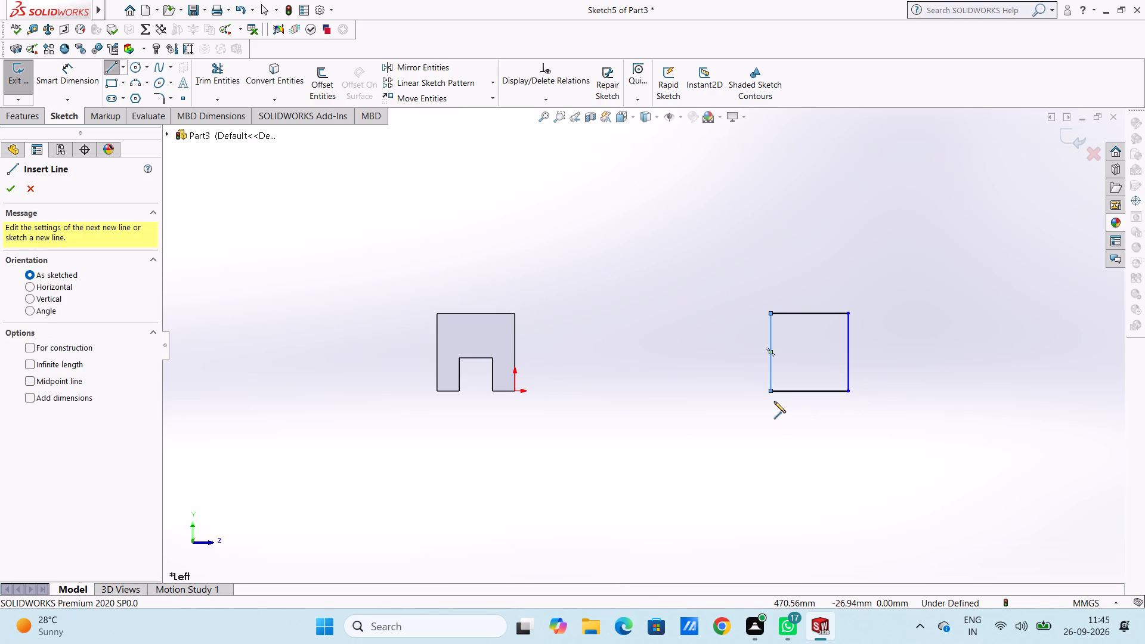
left_click(770, 391)
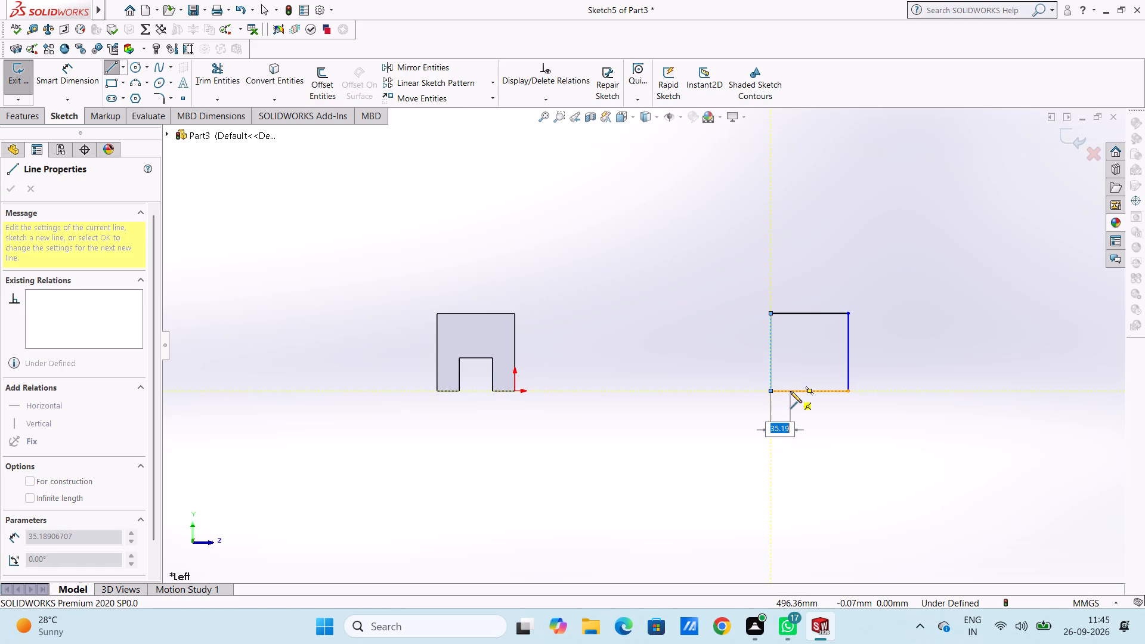
type("40")
key("Return")
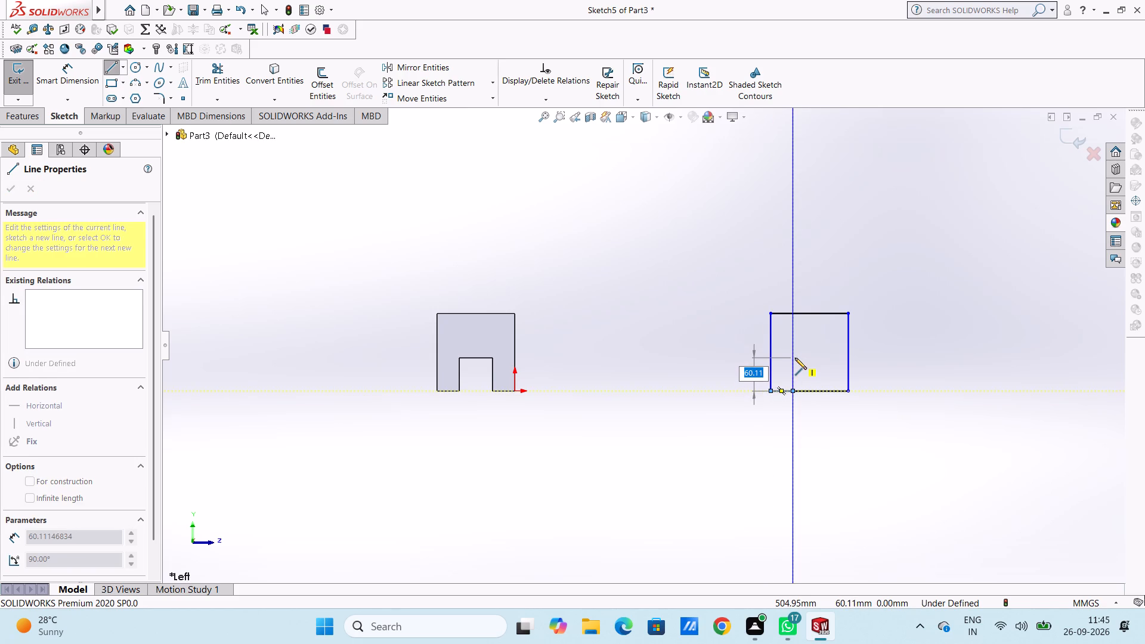
key("6")
key("0")
key("Return")
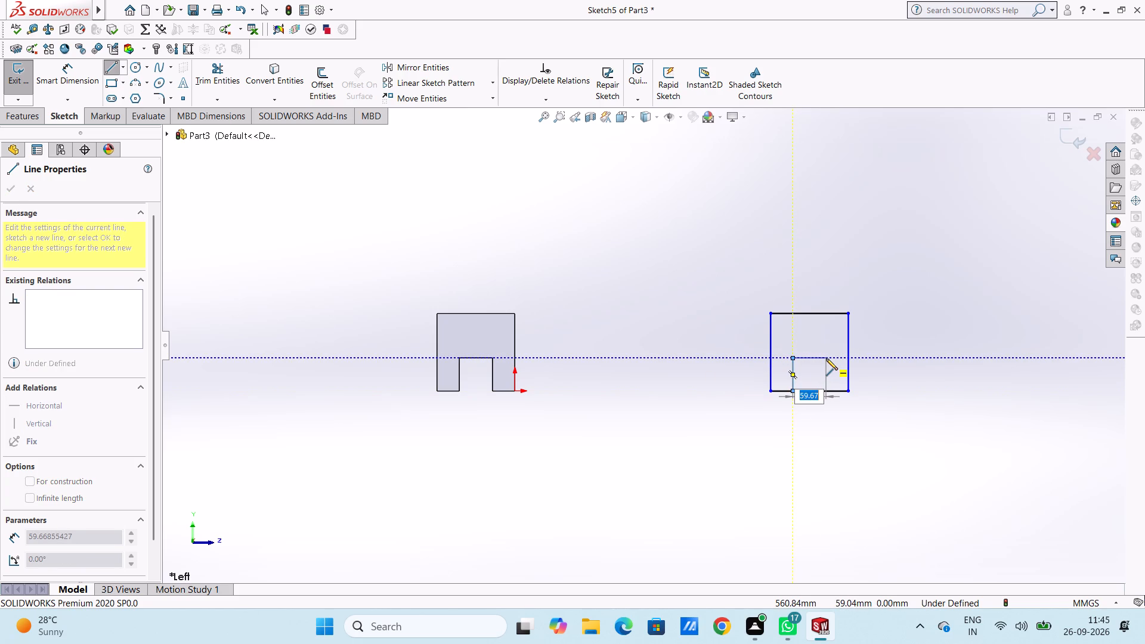
type("60")
key("Return")
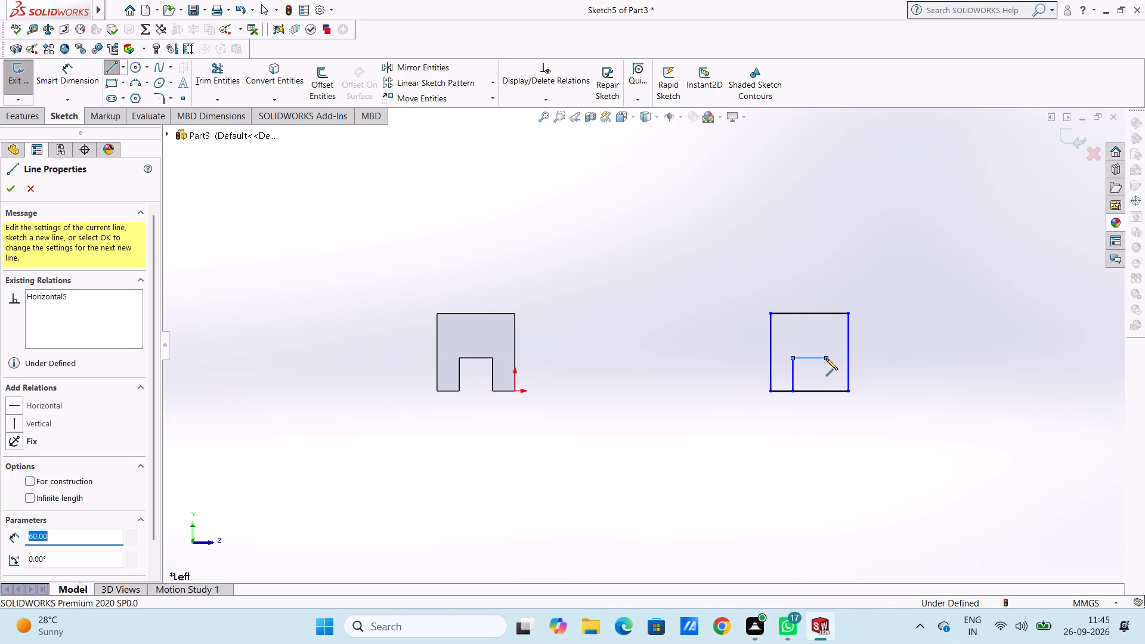
left_click(827, 388)
key("Escape")
key("Escape")
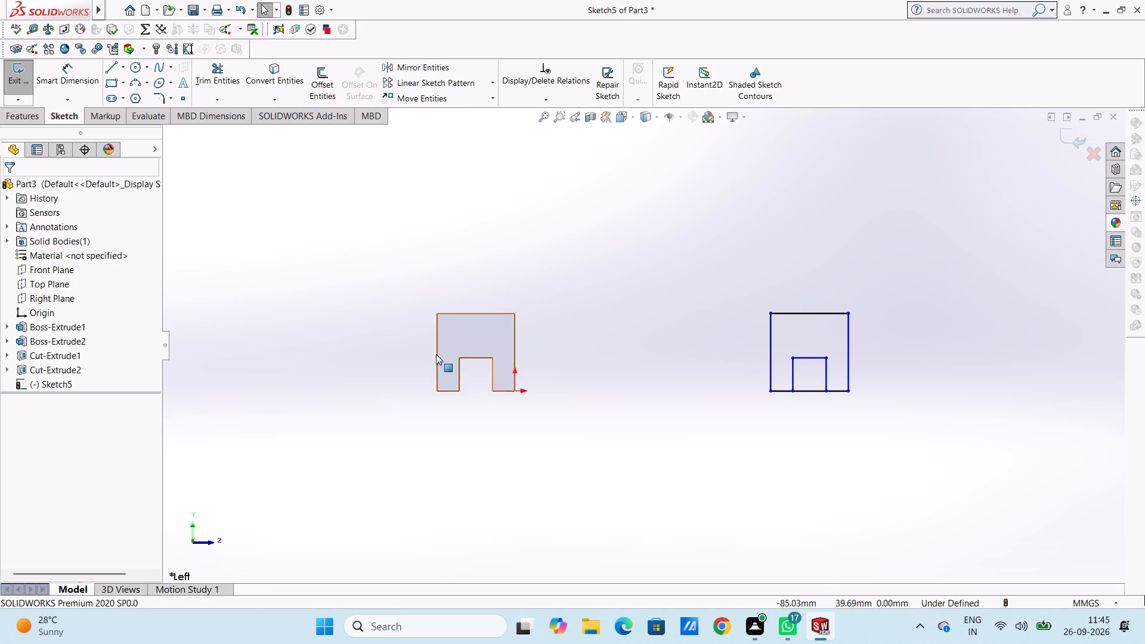
Trim the square's bottom edge between the two sides of the notch to leave an open channel profile.
left_click(208, 66)
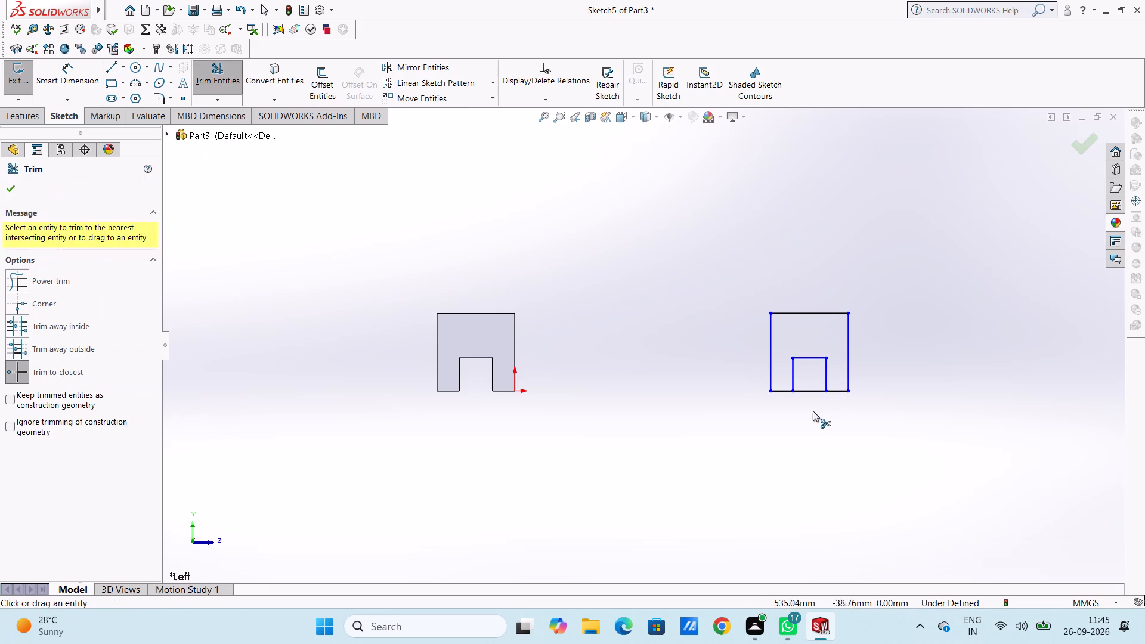
double_click(812, 390)
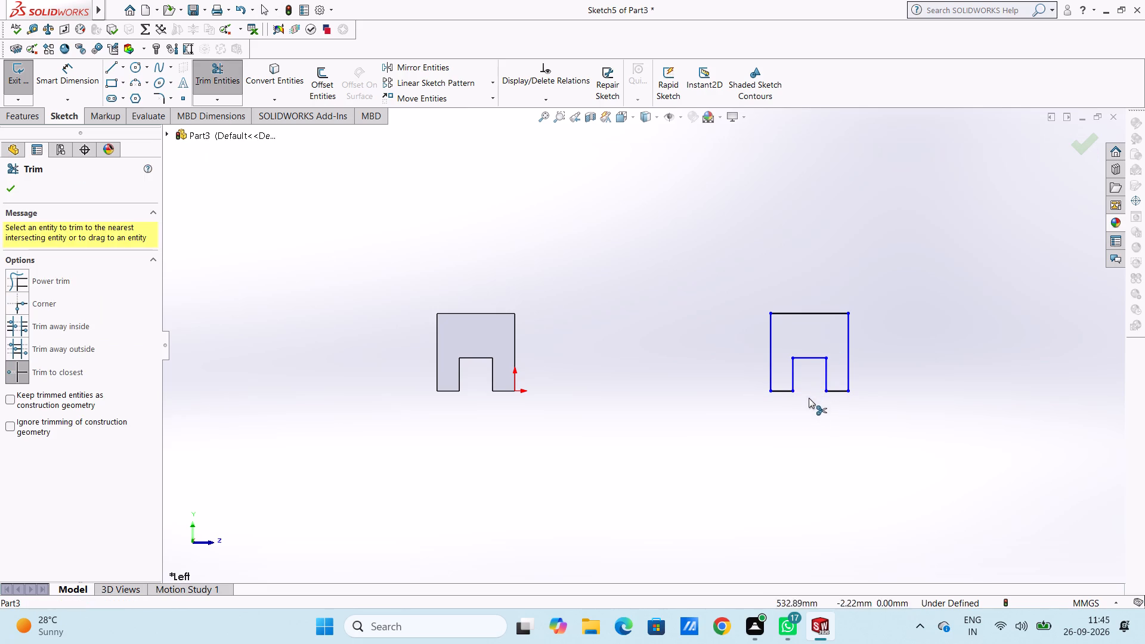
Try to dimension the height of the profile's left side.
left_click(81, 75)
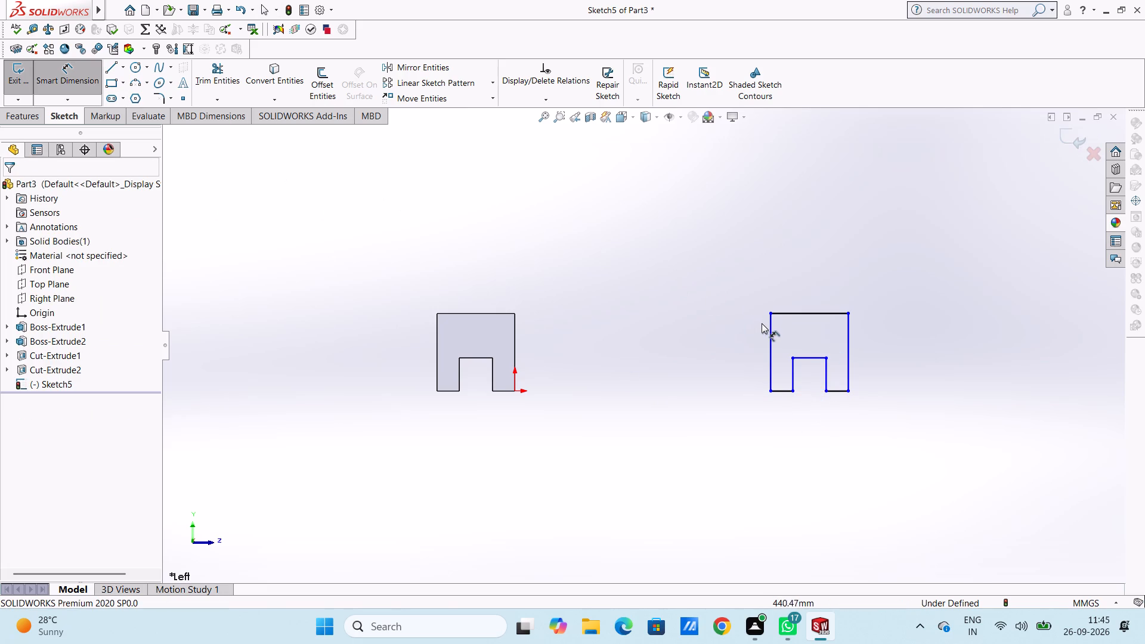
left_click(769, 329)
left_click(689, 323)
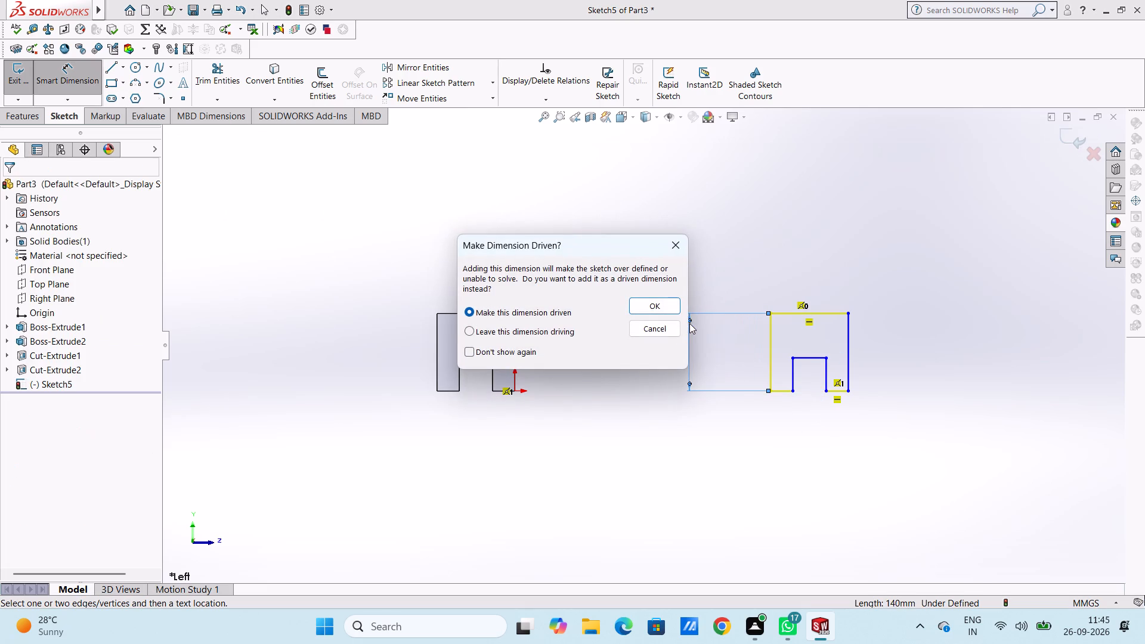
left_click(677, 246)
Add horizontal dimensions to the profile: 140 mm overall width, 60 mm notch width and 40 mm left foot width.
left_click(823, 312)
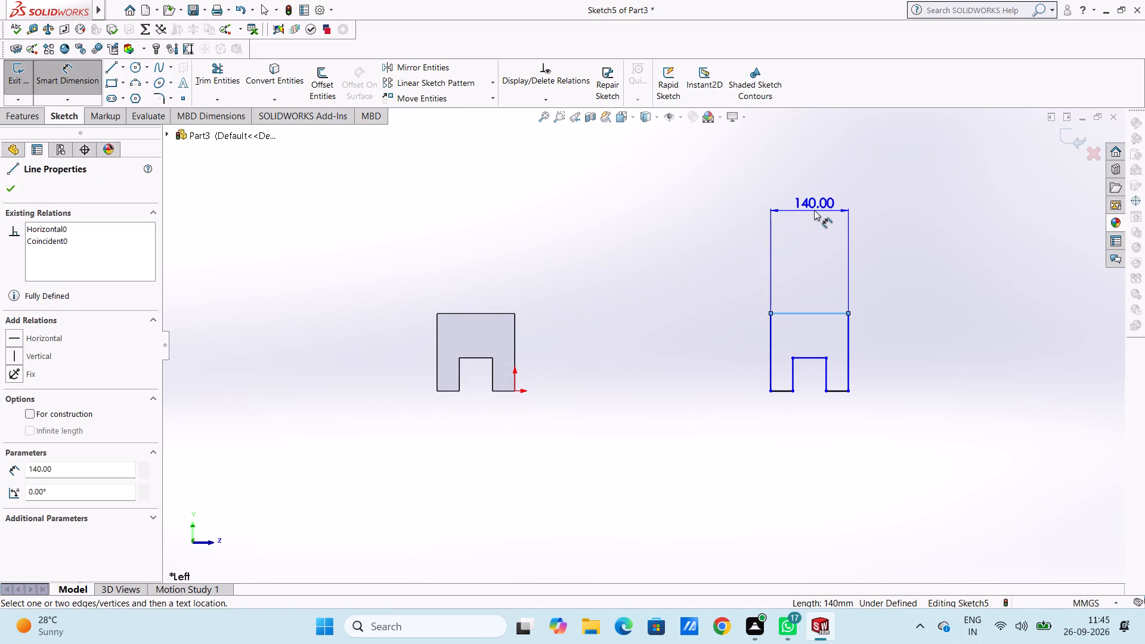
left_click(814, 210)
left_click(759, 191)
left_click(717, 194)
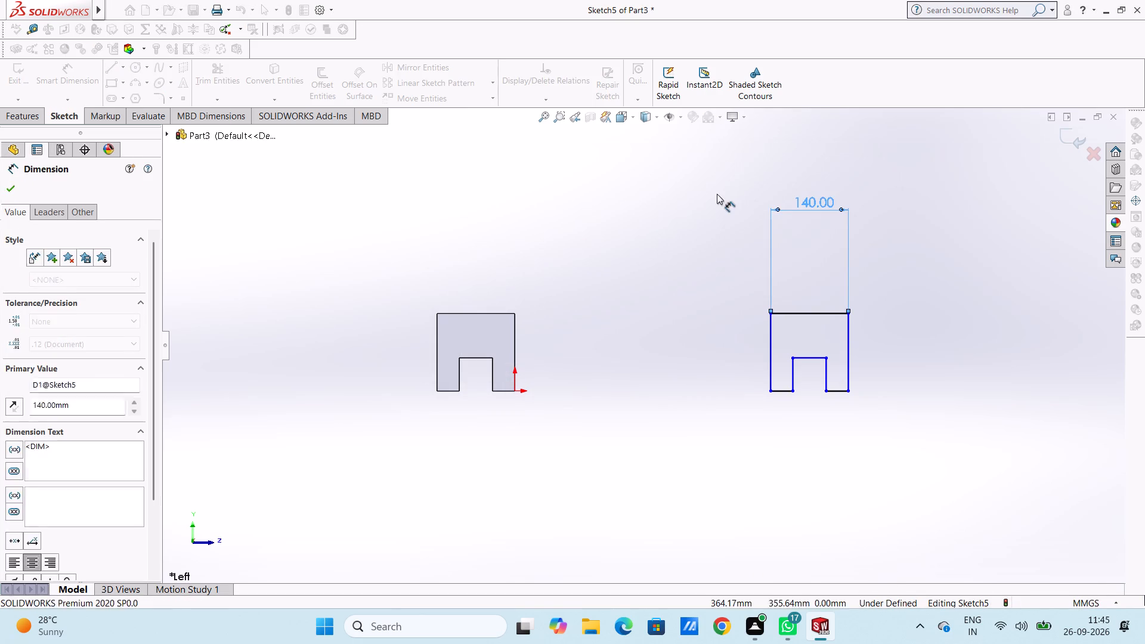
left_click(812, 360)
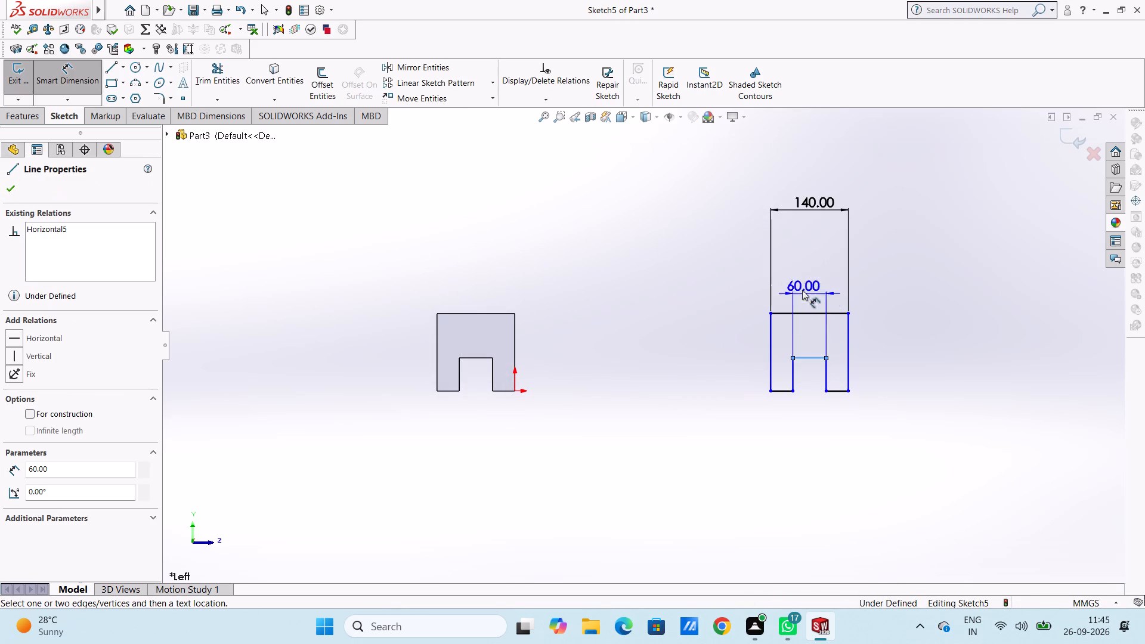
left_click(801, 244)
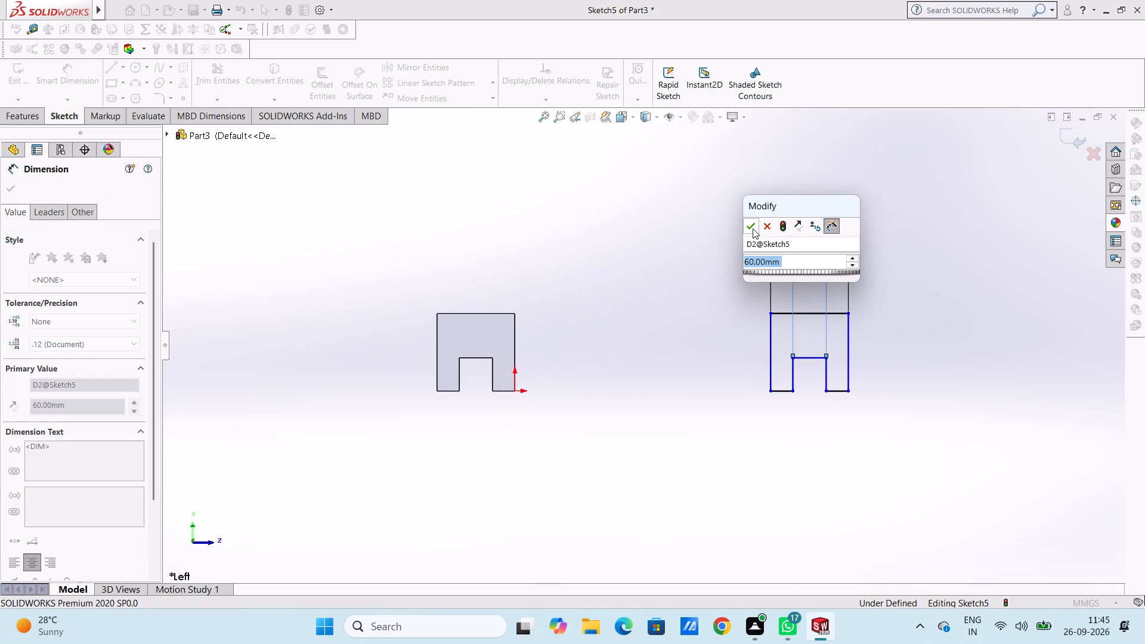
left_click(753, 228)
left_click(721, 234)
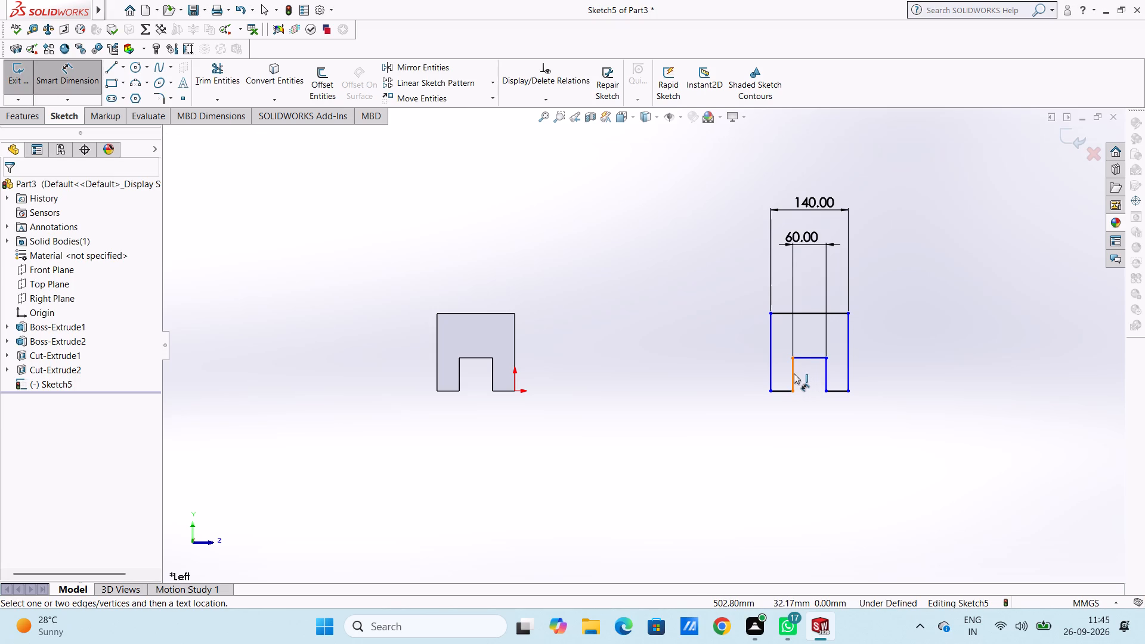
left_click(787, 391)
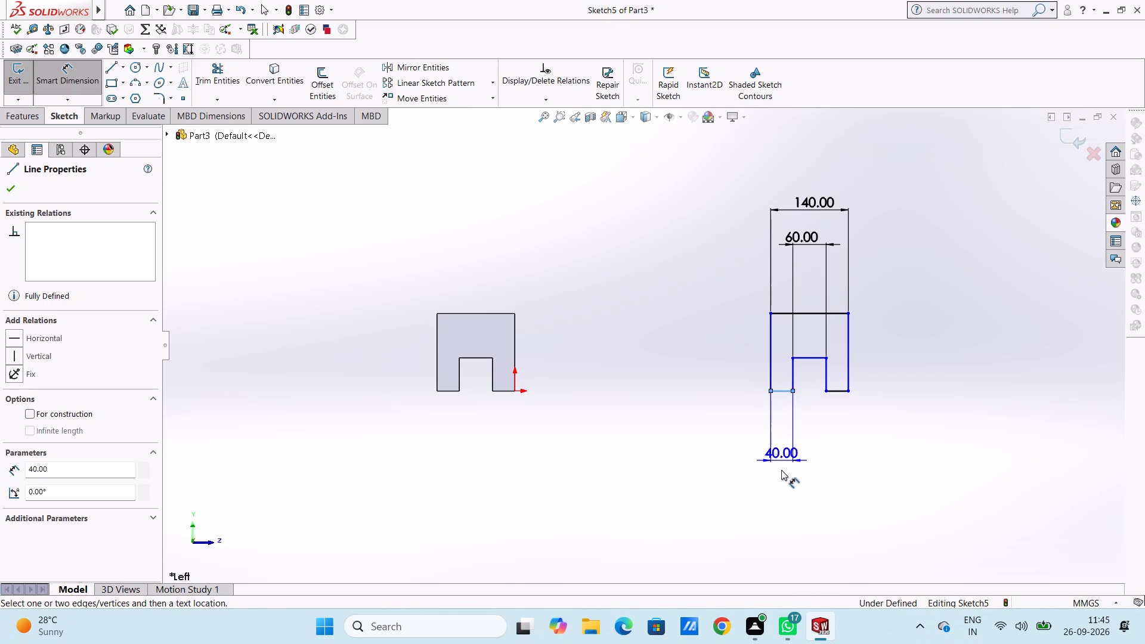
left_click(781, 471)
left_click(725, 454)
left_click(719, 422)
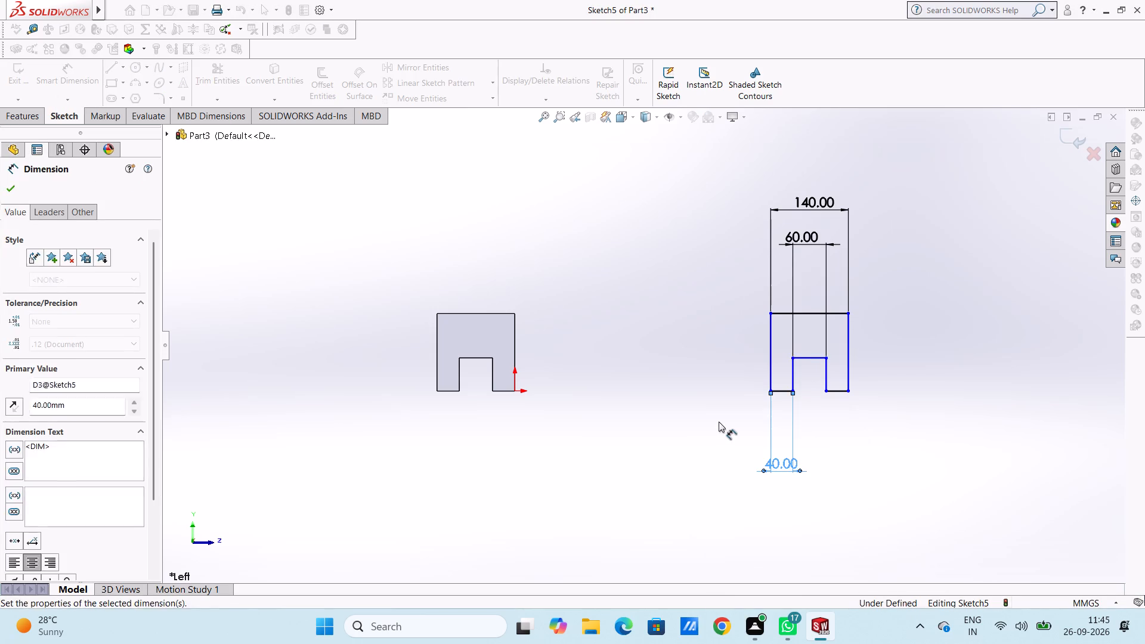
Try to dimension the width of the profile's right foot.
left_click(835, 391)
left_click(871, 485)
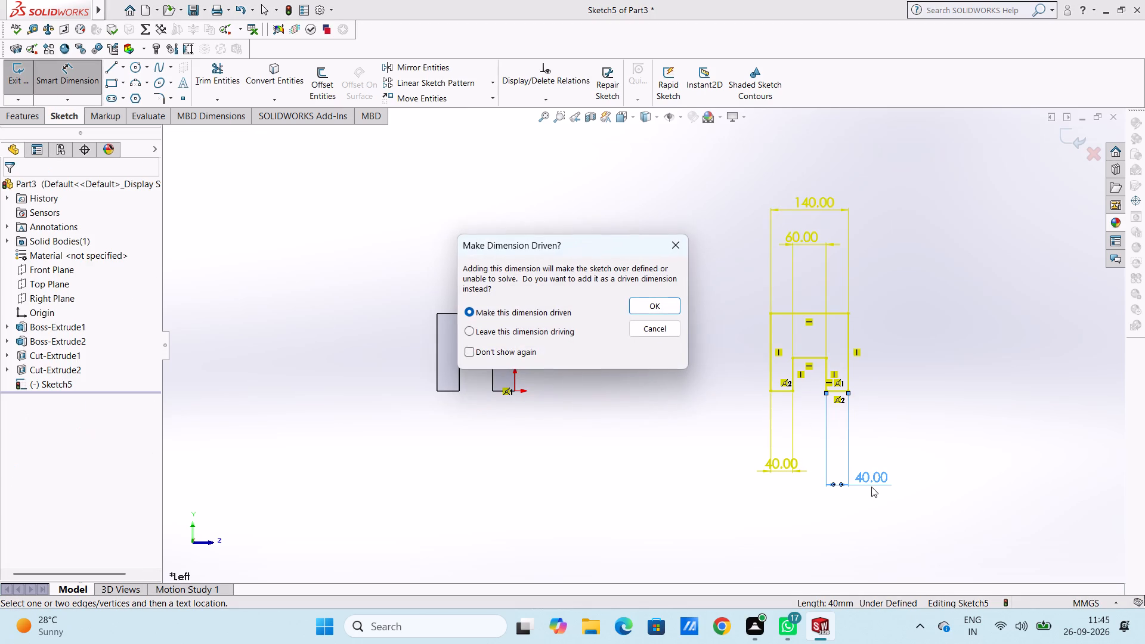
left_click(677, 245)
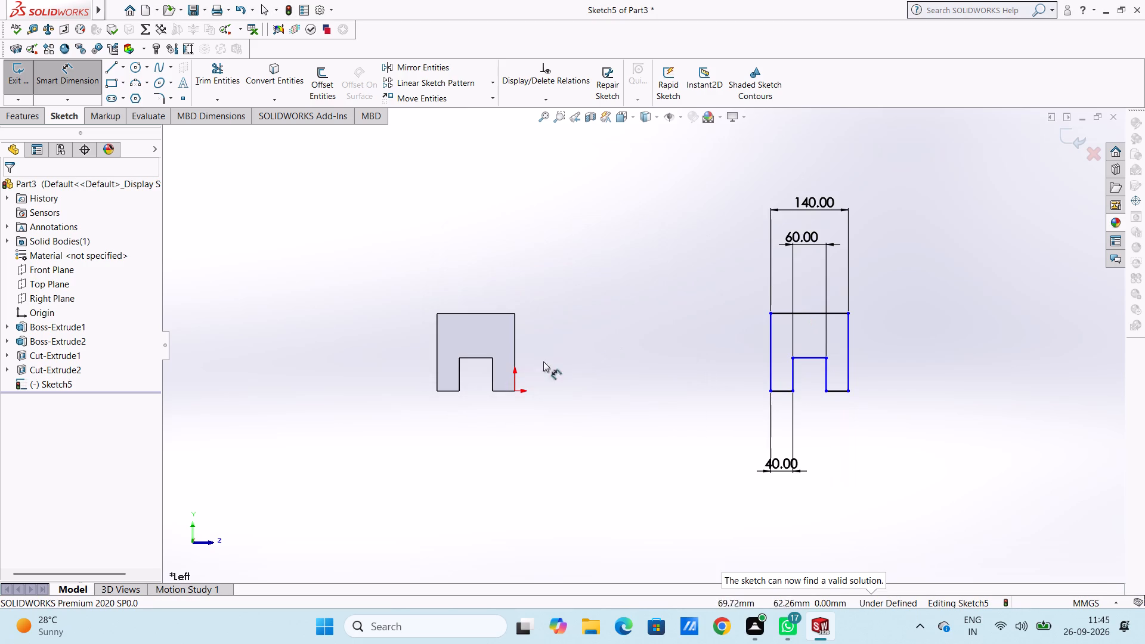
Dimension the distance from the block's left edge to the profile's far right edge as 1000 mm.
left_click(436, 370)
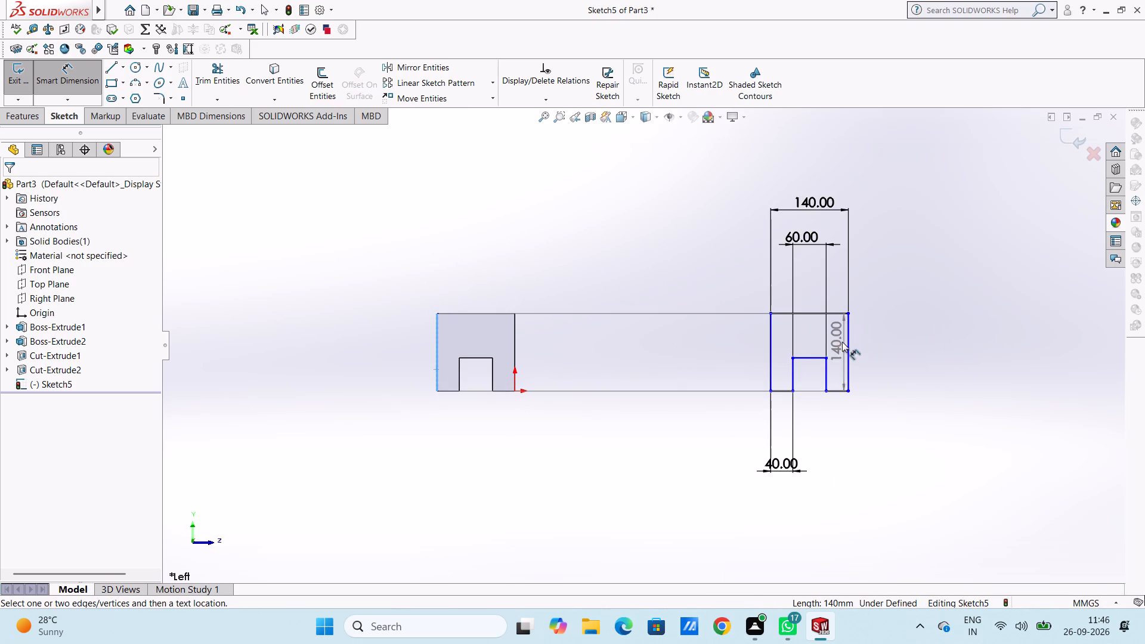
left_click(847, 338)
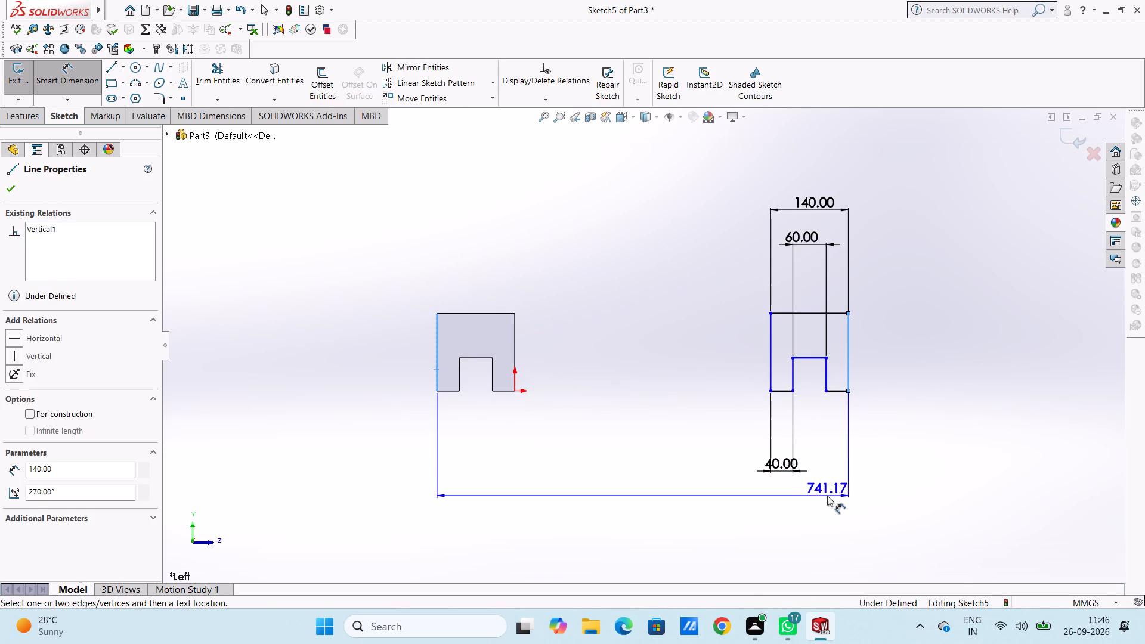
left_click(827, 496)
type("100")
key("0")
key("Return")
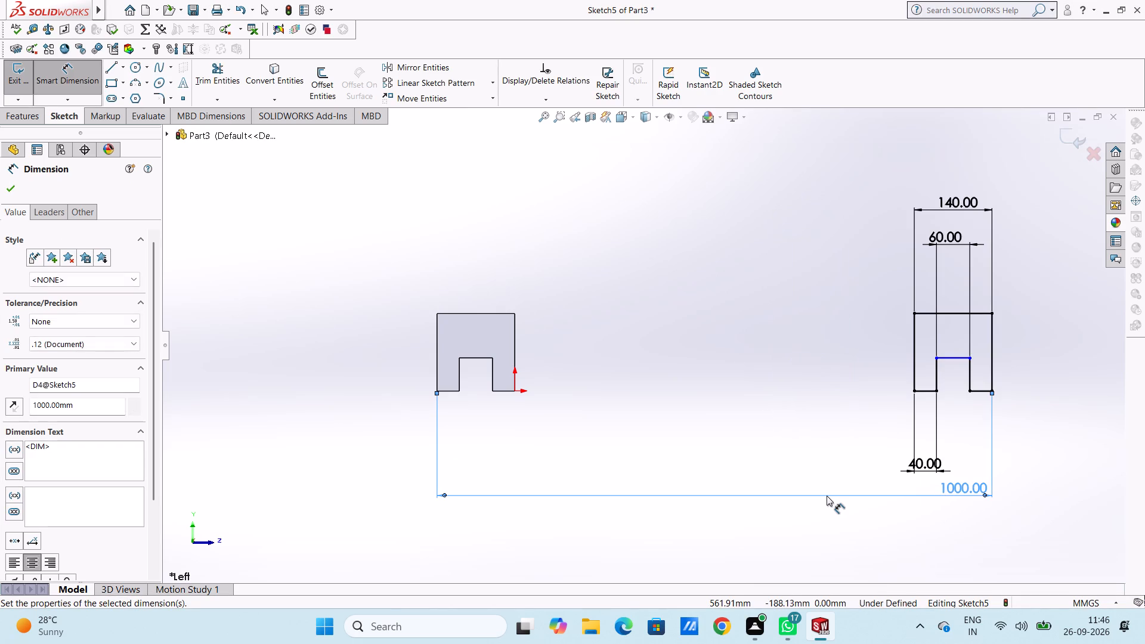
left_click(805, 429)
Dimension the height of the notch's right side as 60 mm.
scroll(805, 429, "up", 4)
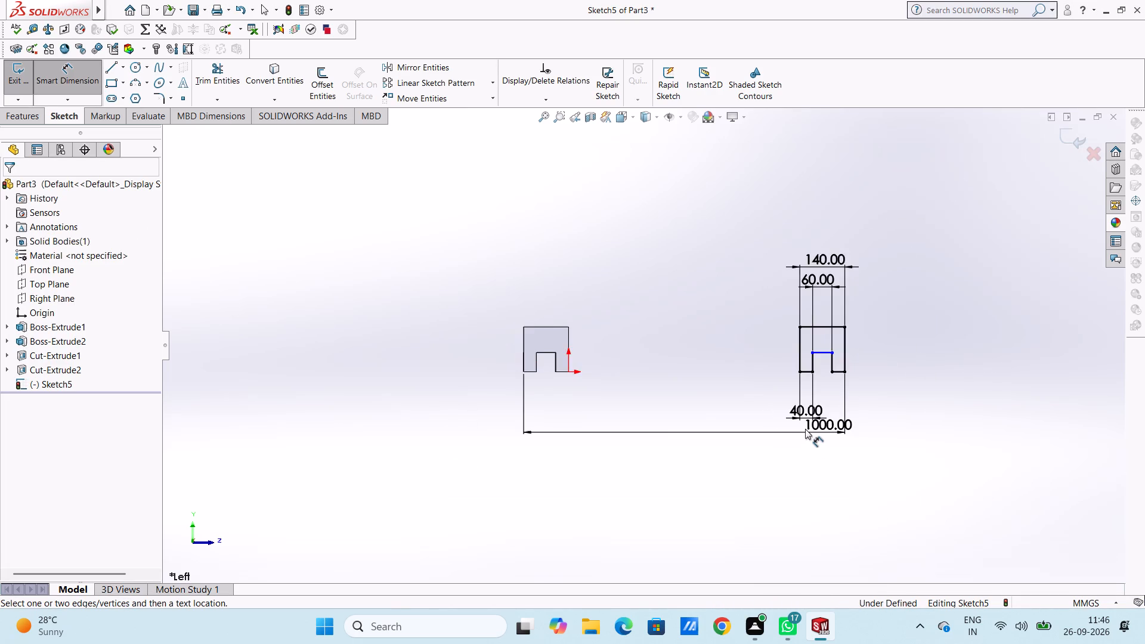
scroll(779, 420, "up", 1)
scroll(700, 315, "down", 2)
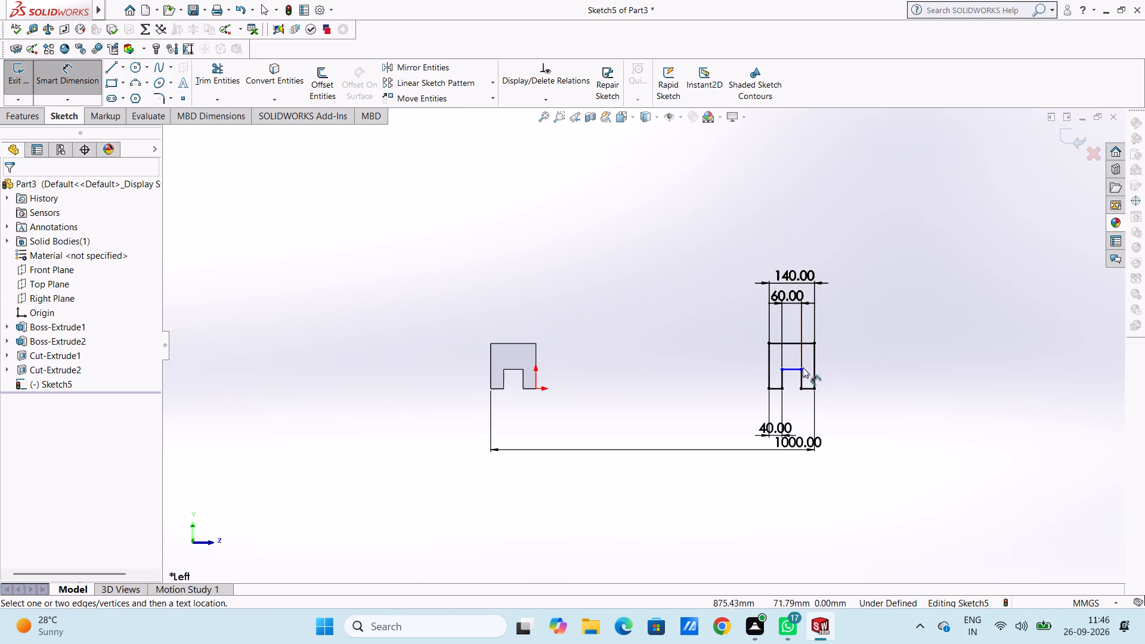
scroll(810, 376, "down", 4)
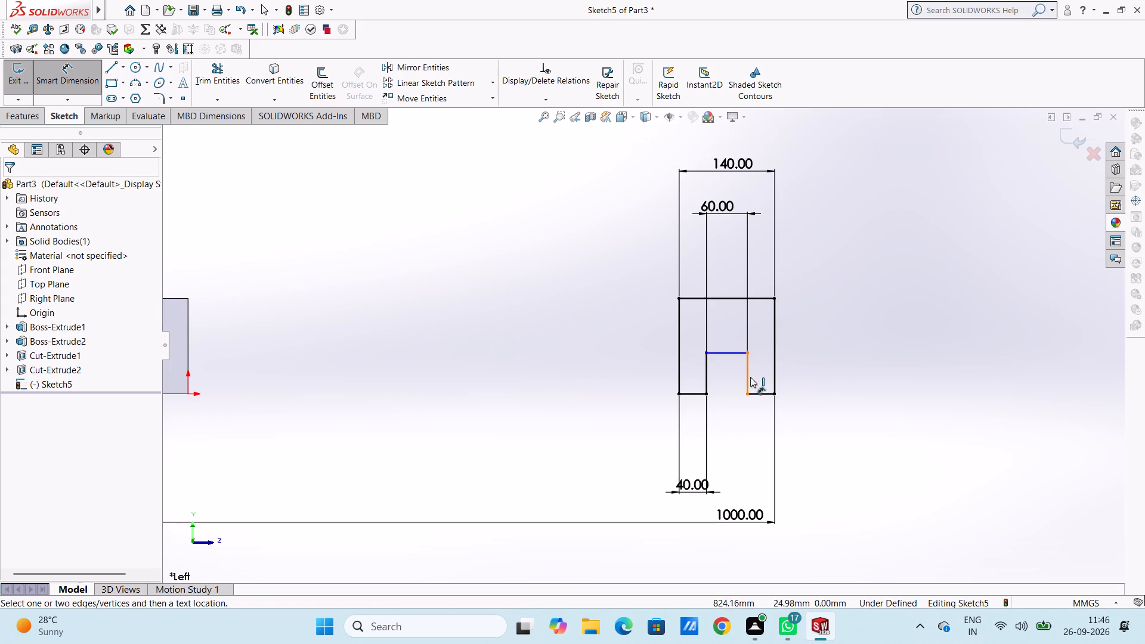
left_click(750, 373)
left_click(974, 365)
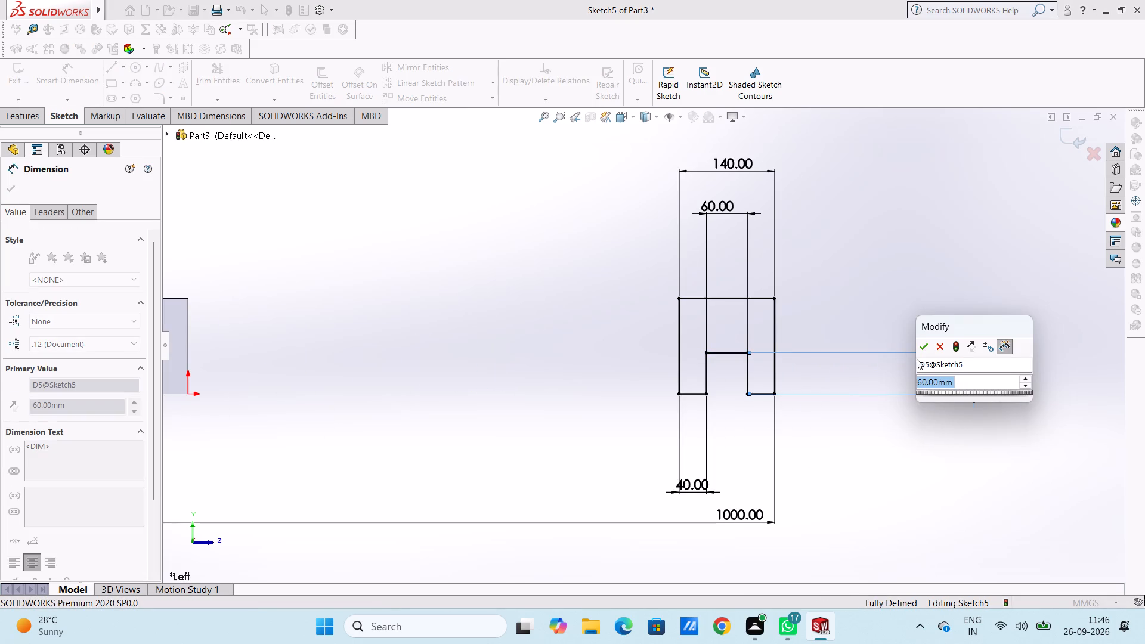
left_click(923, 347)
left_click(892, 296)
key("Escape")
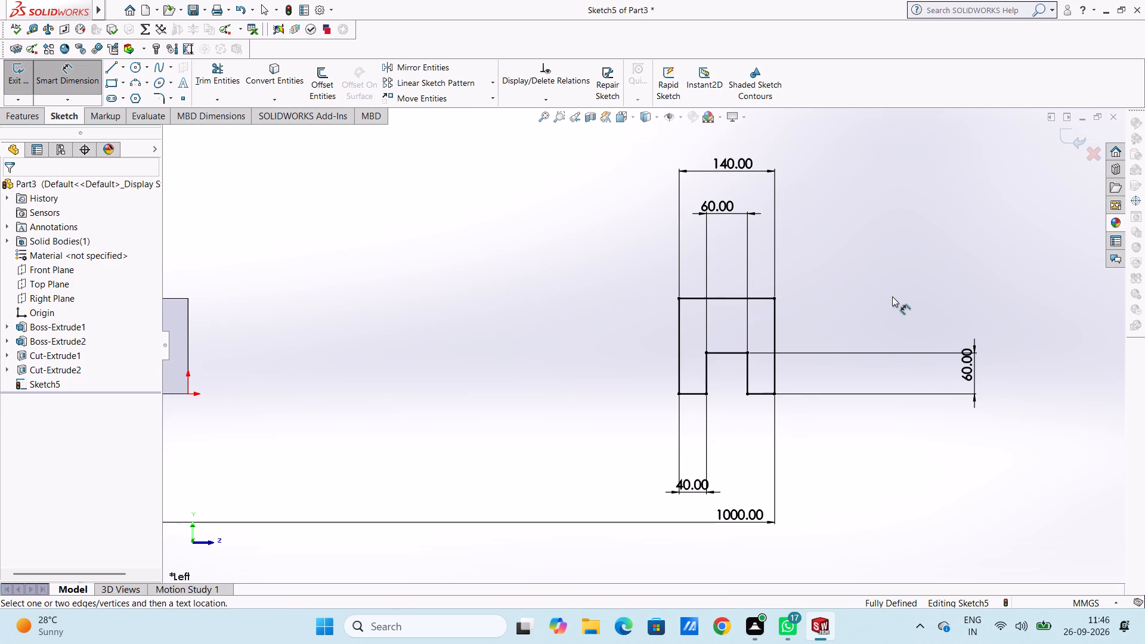
key("Escape")
Extrude the notched profile region 500 mm blind in the reversed direction, parallel to the existing block.
scroll(892, 296, "up", 4)
middle_click_drag(359, 310, 434, 403)
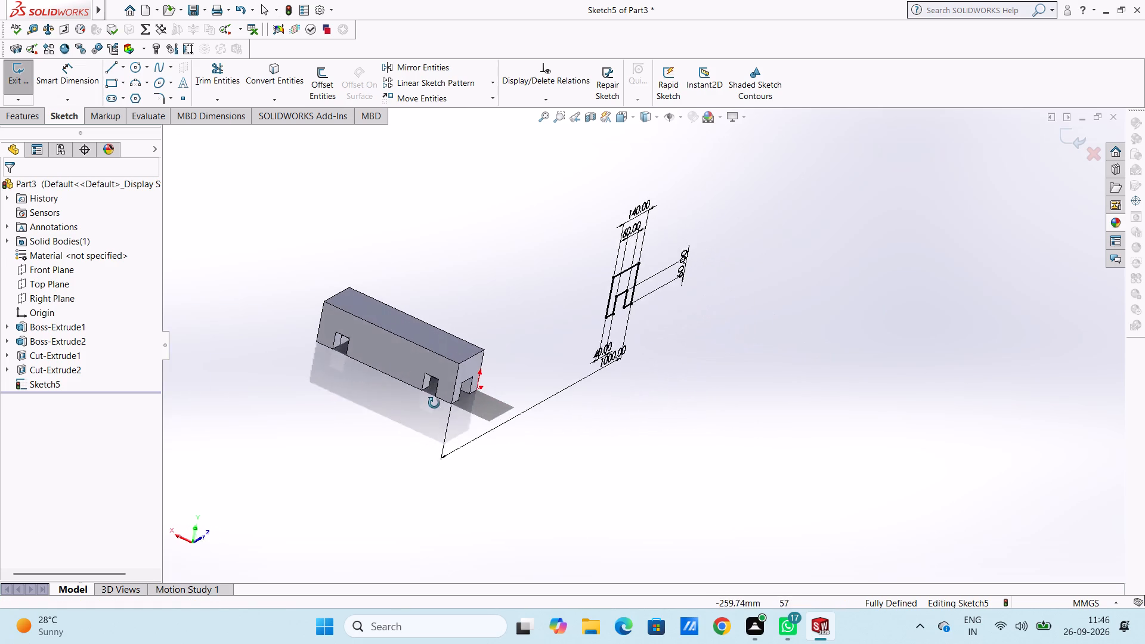
middle_click_drag(434, 403, 463, 422)
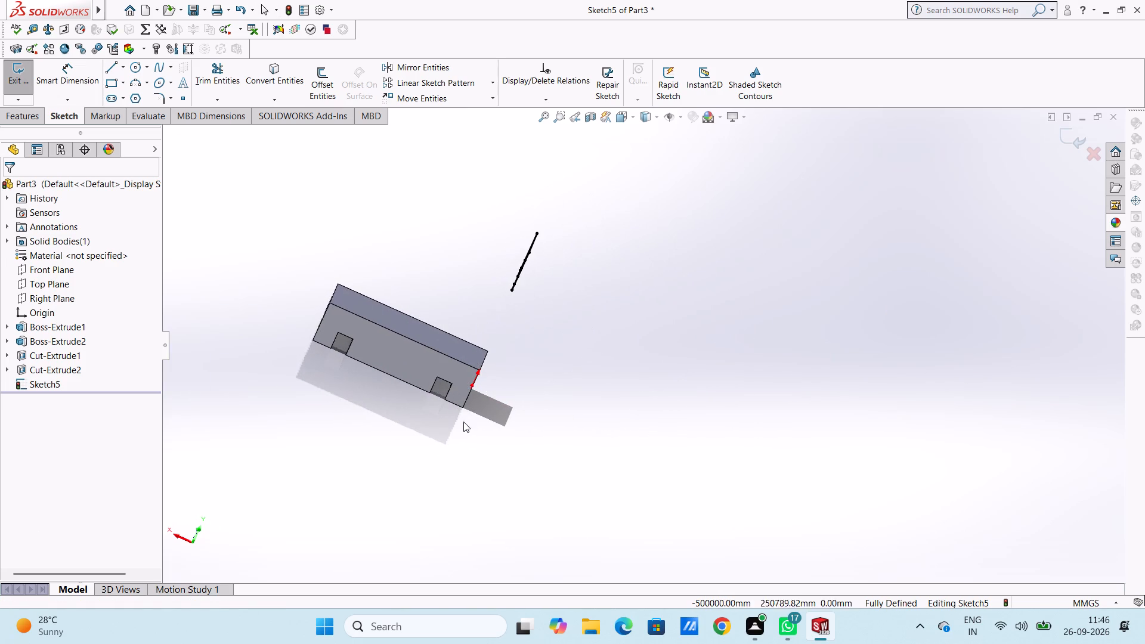
left_click(15, 117)
left_click(28, 76)
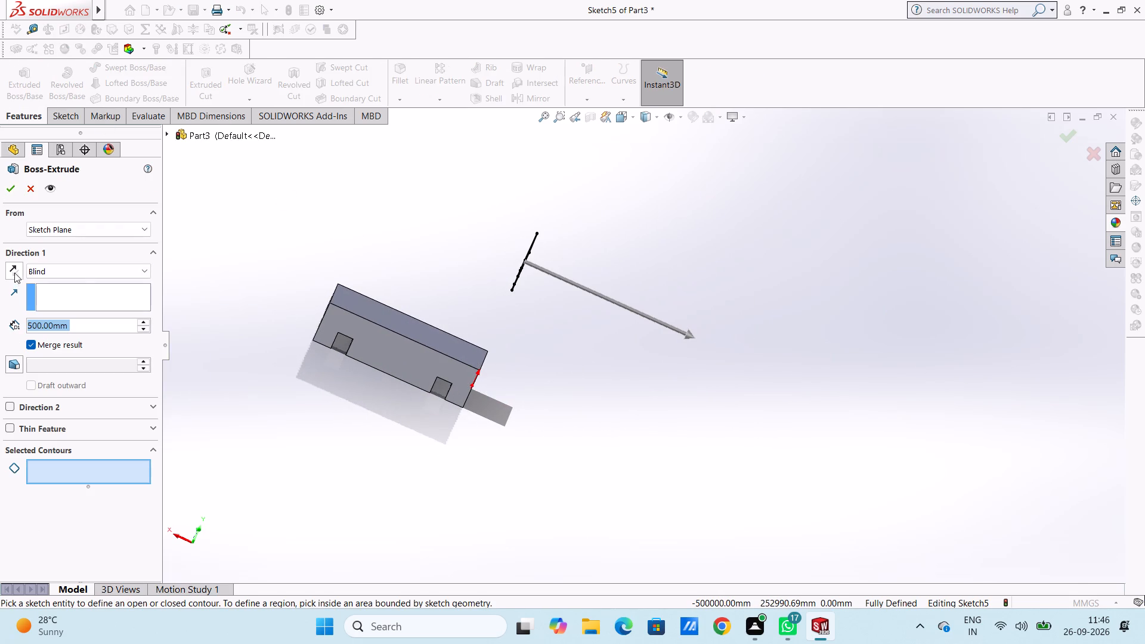
middle_click_drag(608, 293, 590, 286)
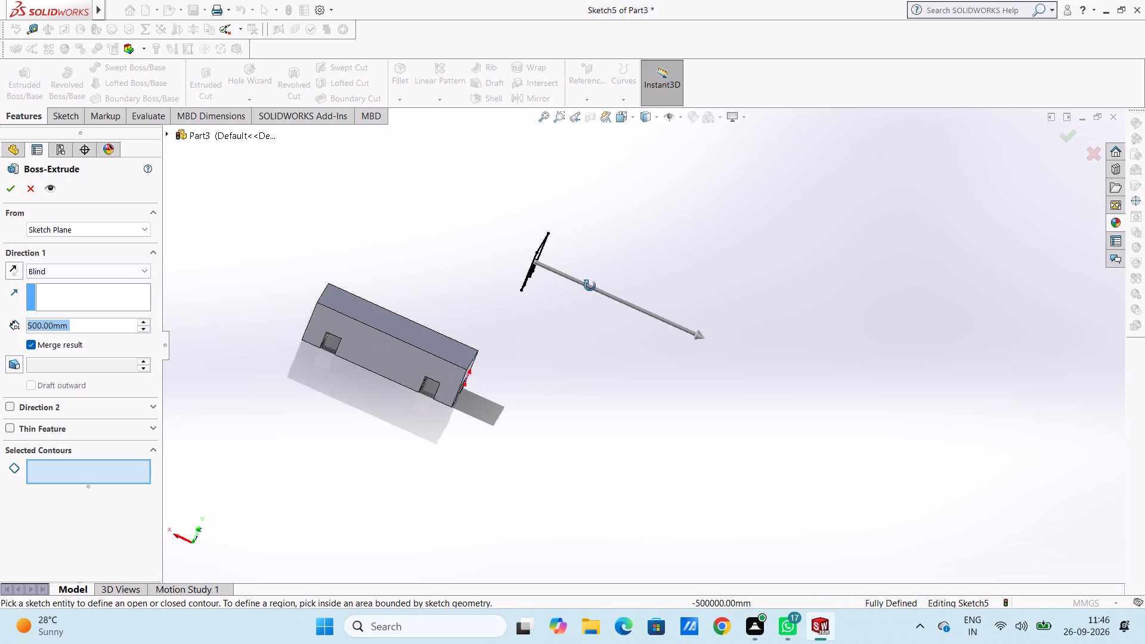
middle_click_drag(590, 286, 556, 261)
left_click(589, 267)
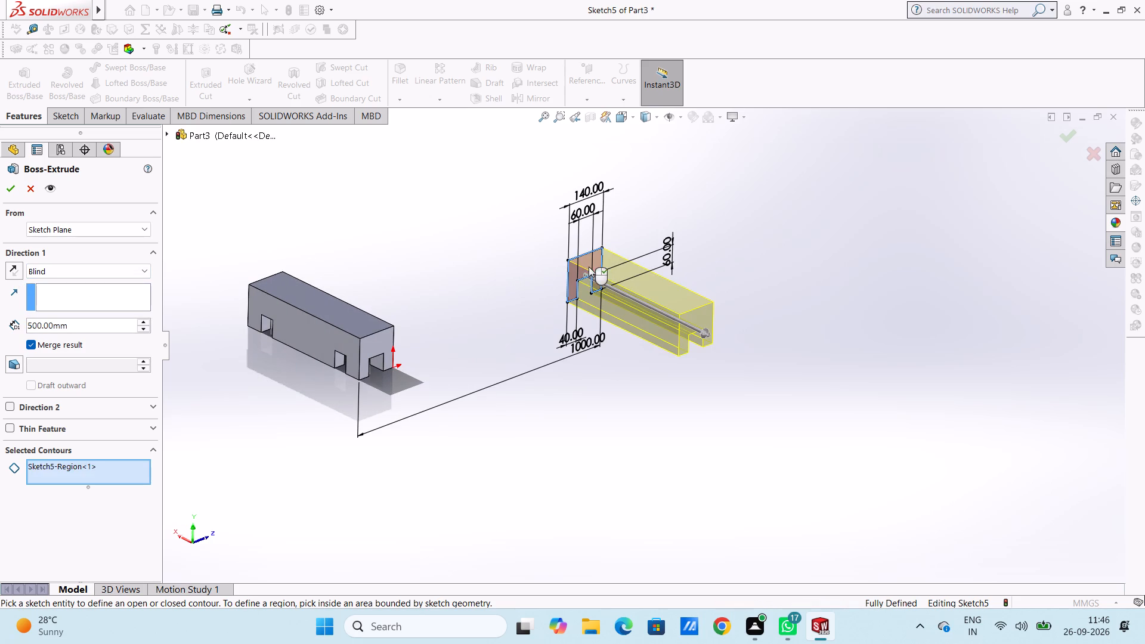
left_click(18, 268)
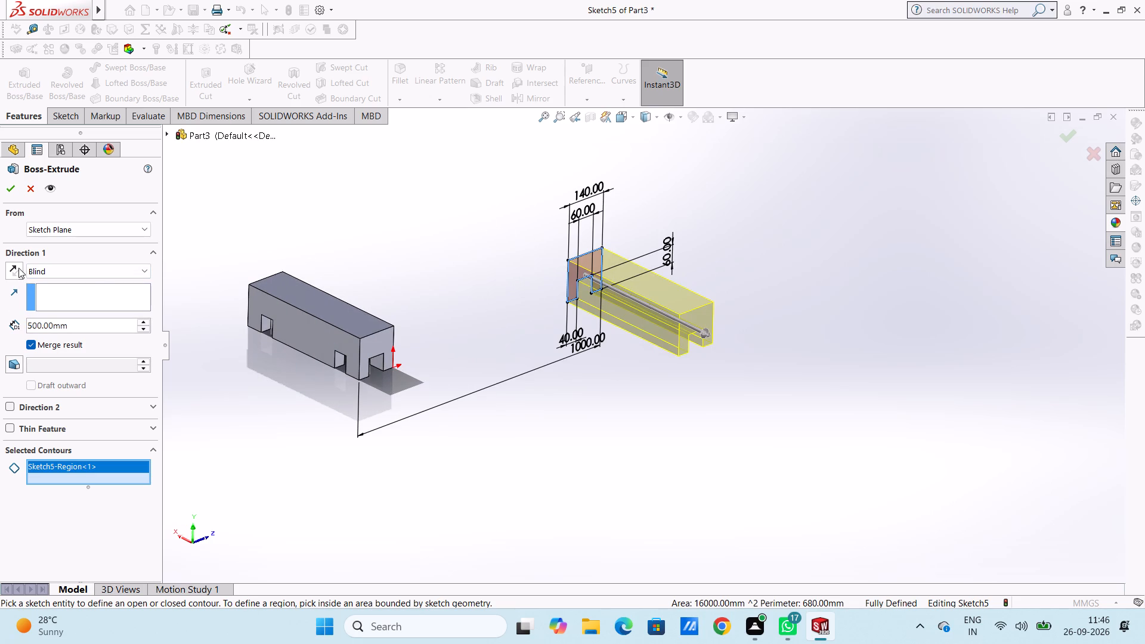
left_click(11, 190)
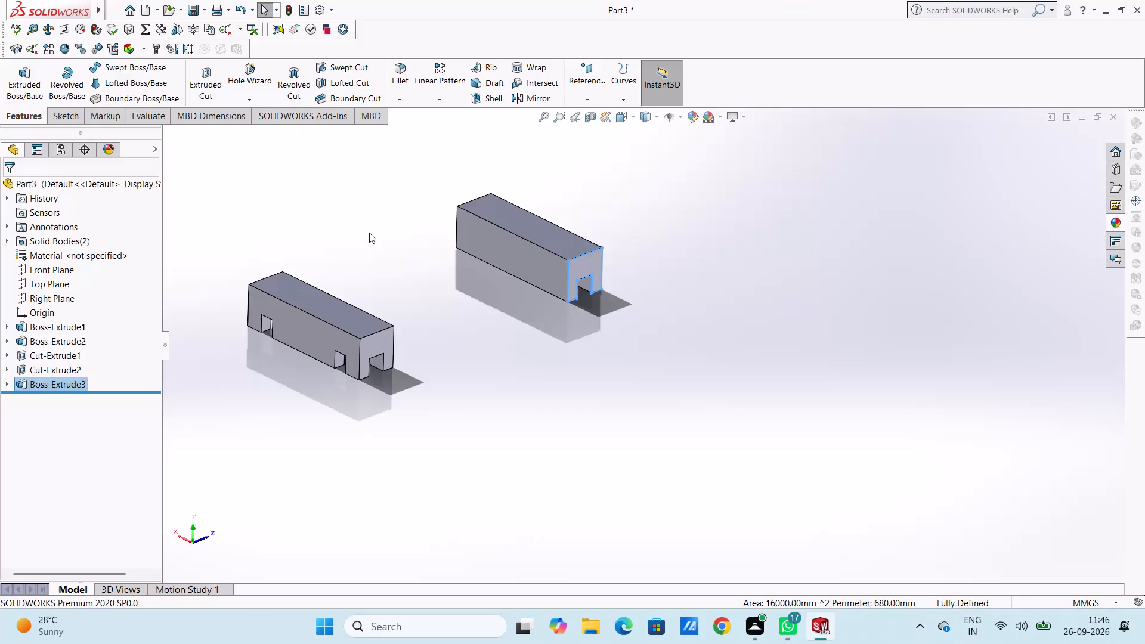
On the second block's side face facing the first block, sketch a closed 50 × 60 mm rectangle tracing one of the first block's notches.
left_click(369, 232)
middle_click_drag(445, 223, 503, 213)
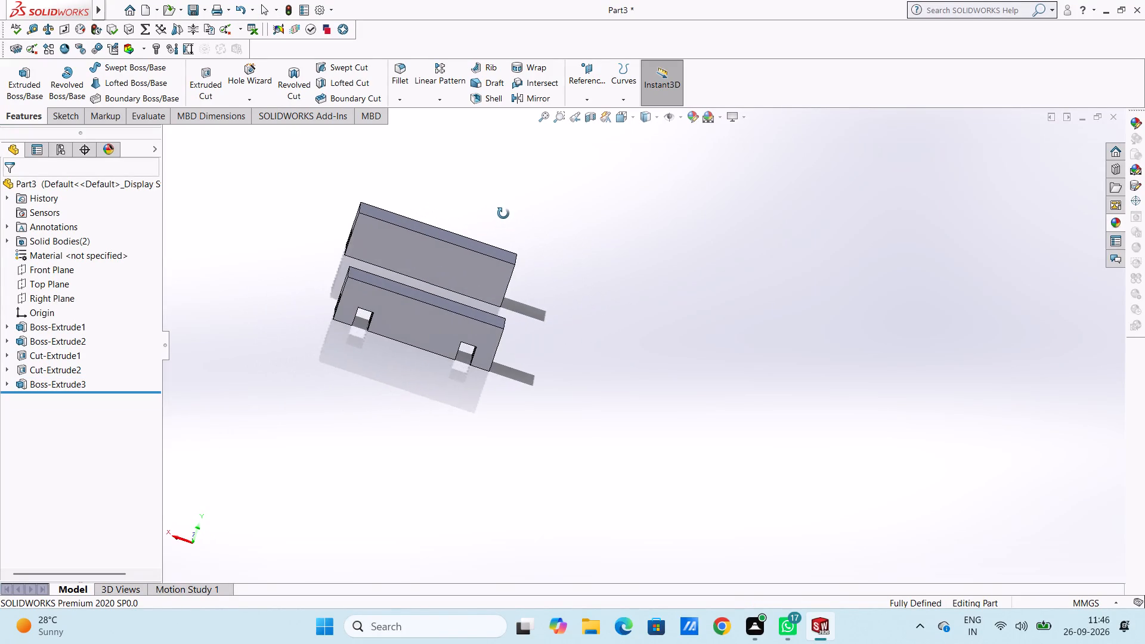
middle_click_drag(503, 213, 506, 203)
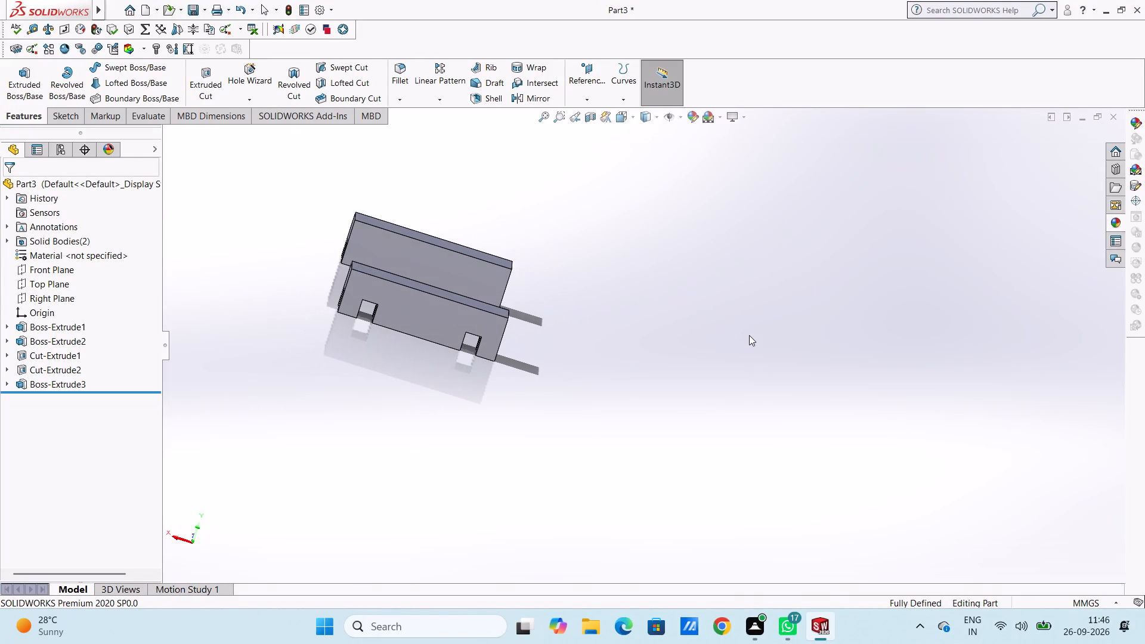
key("ctrl+1")
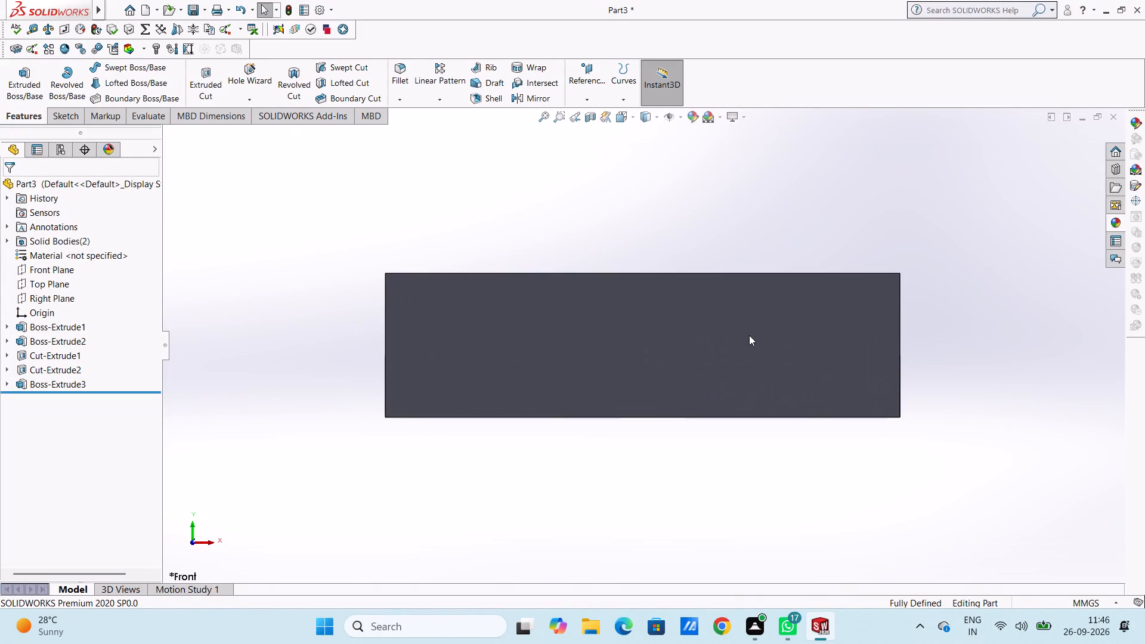
key("ctrl+3")
key("ctrl+2")
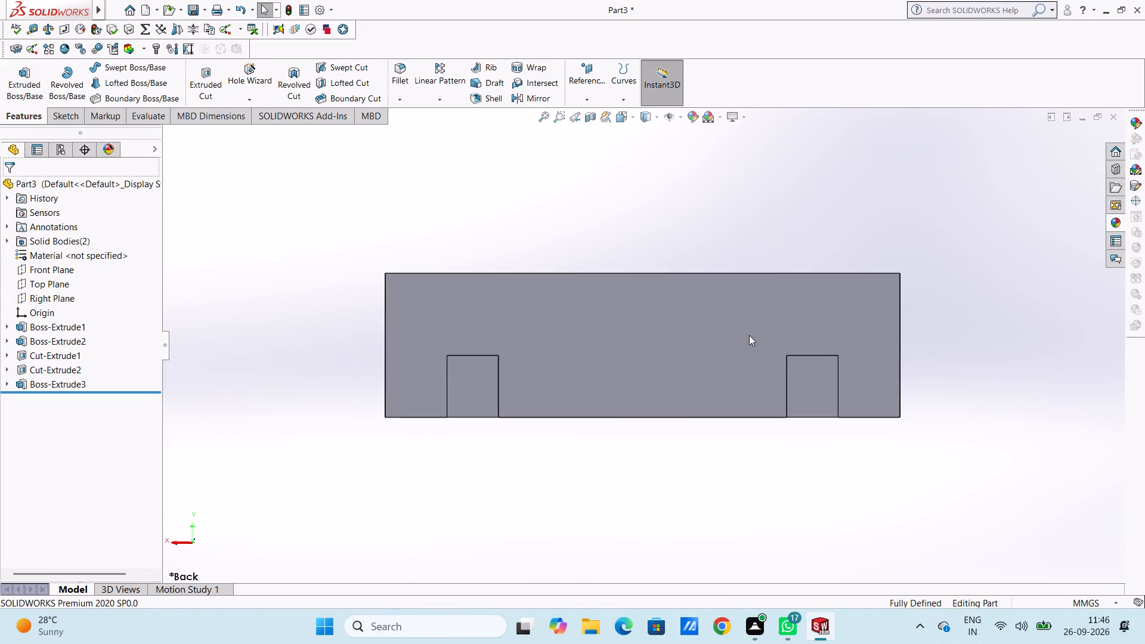
left_click(804, 394)
left_click(853, 359)
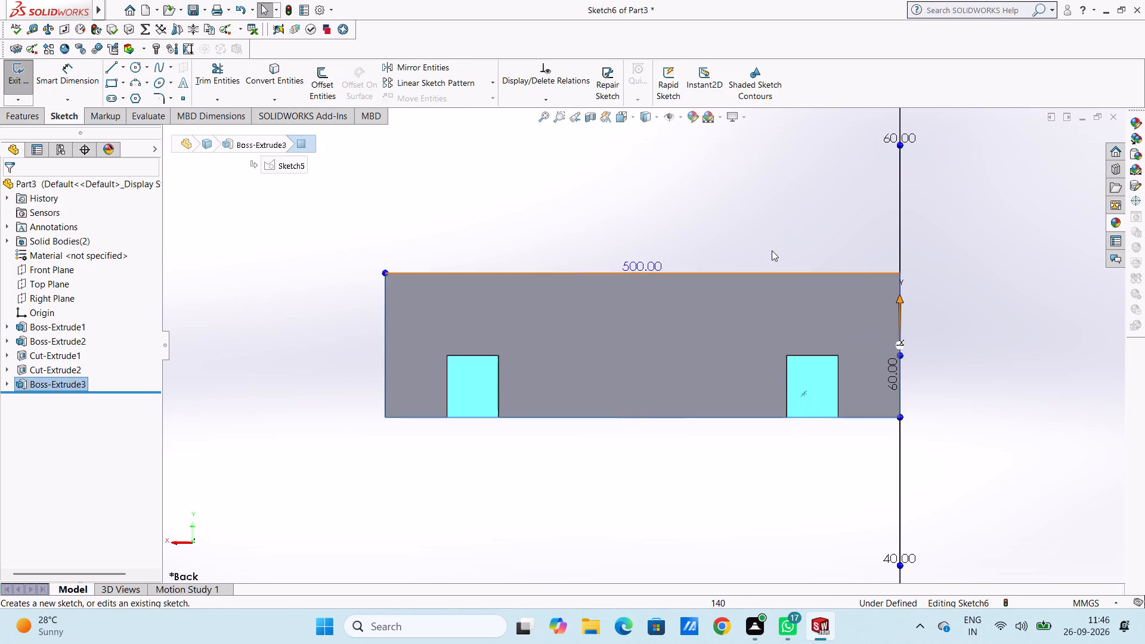
left_click(682, 180)
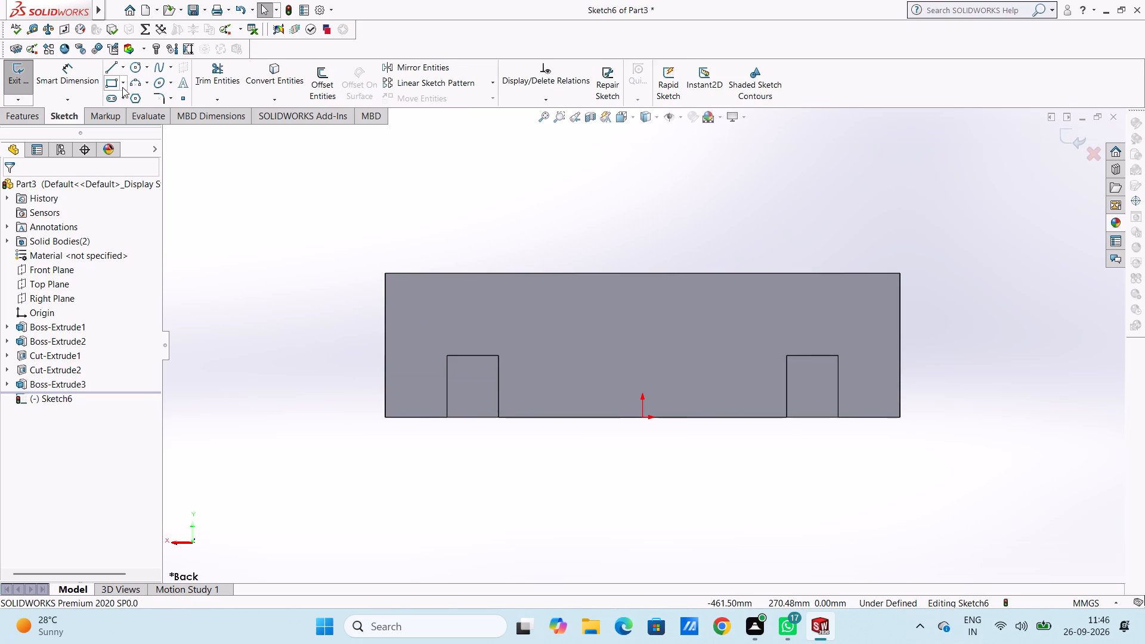
left_click(108, 66)
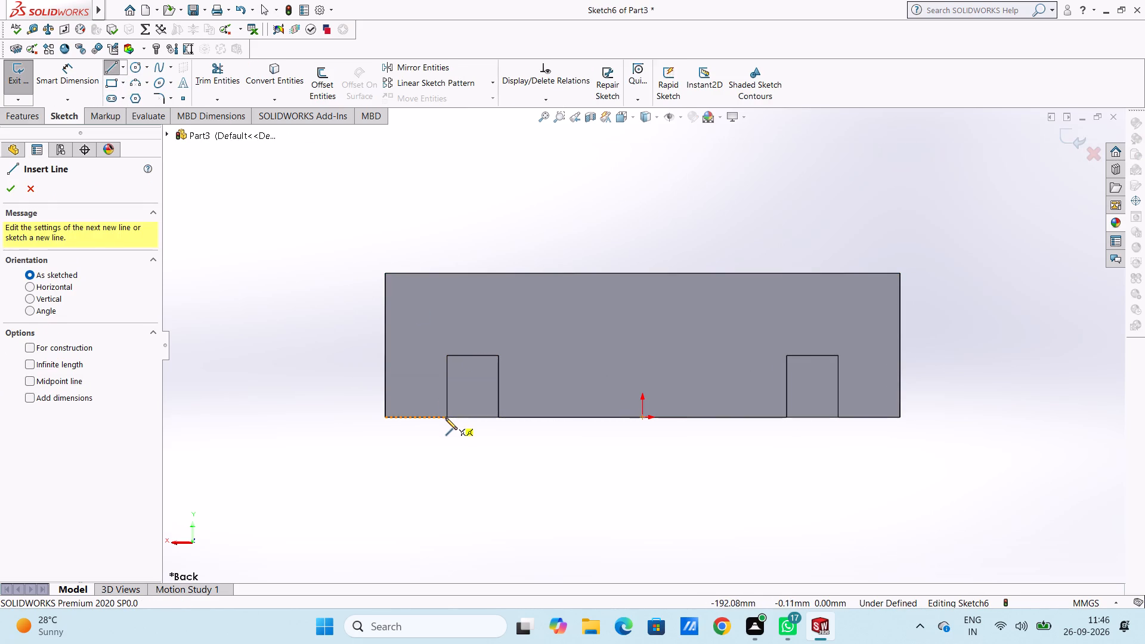
left_click(446, 418)
left_click(446, 355)
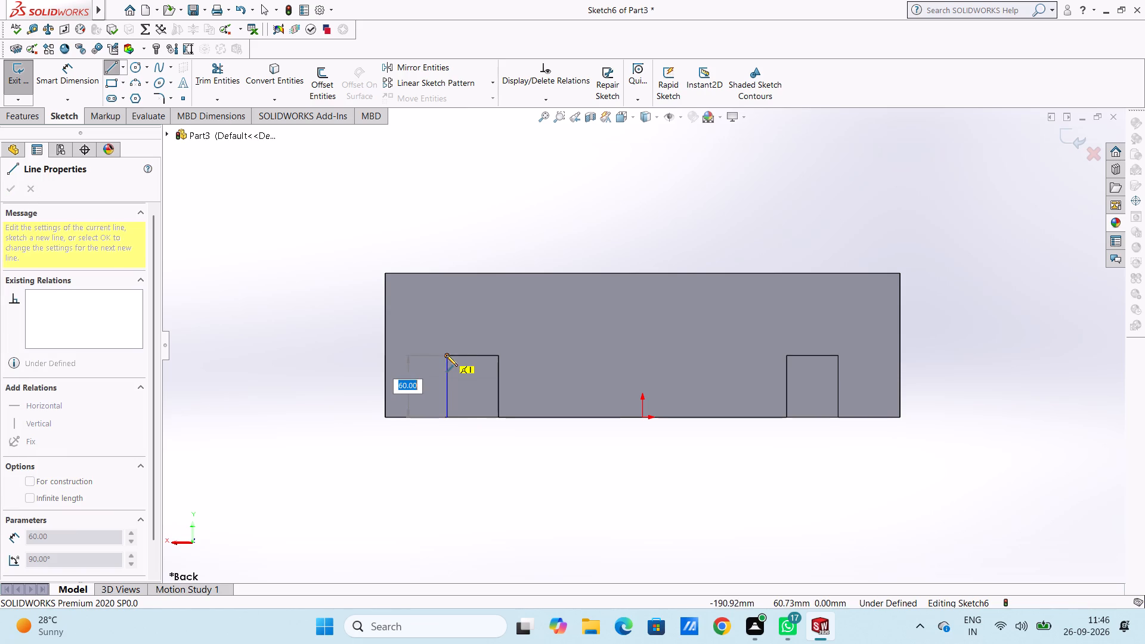
left_click(496, 354)
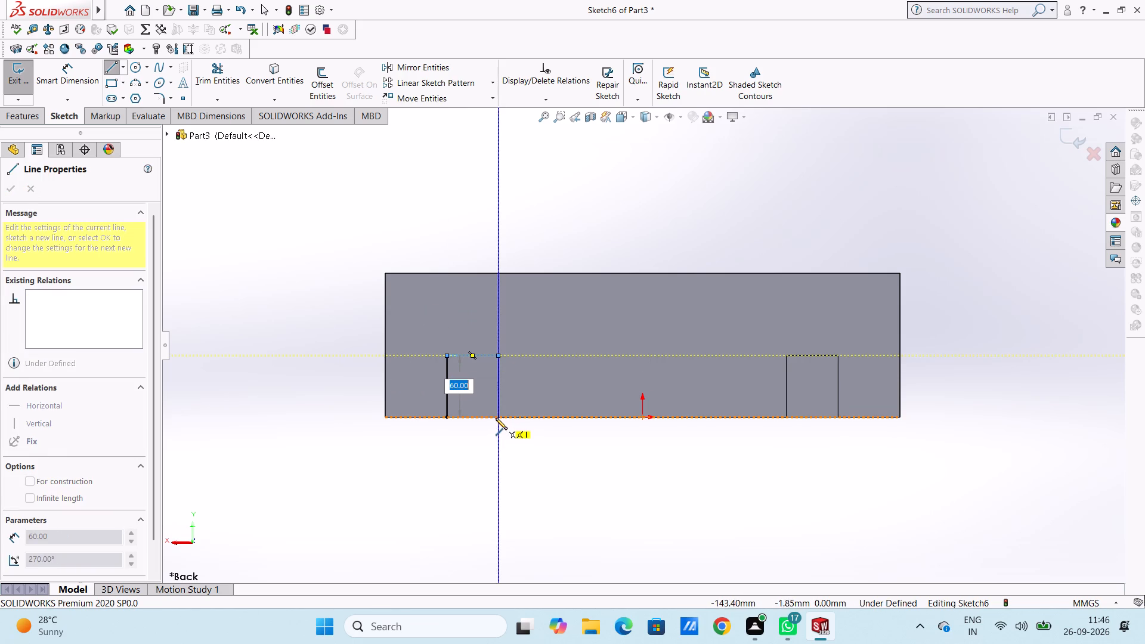
left_click(497, 417)
left_click(447, 417)
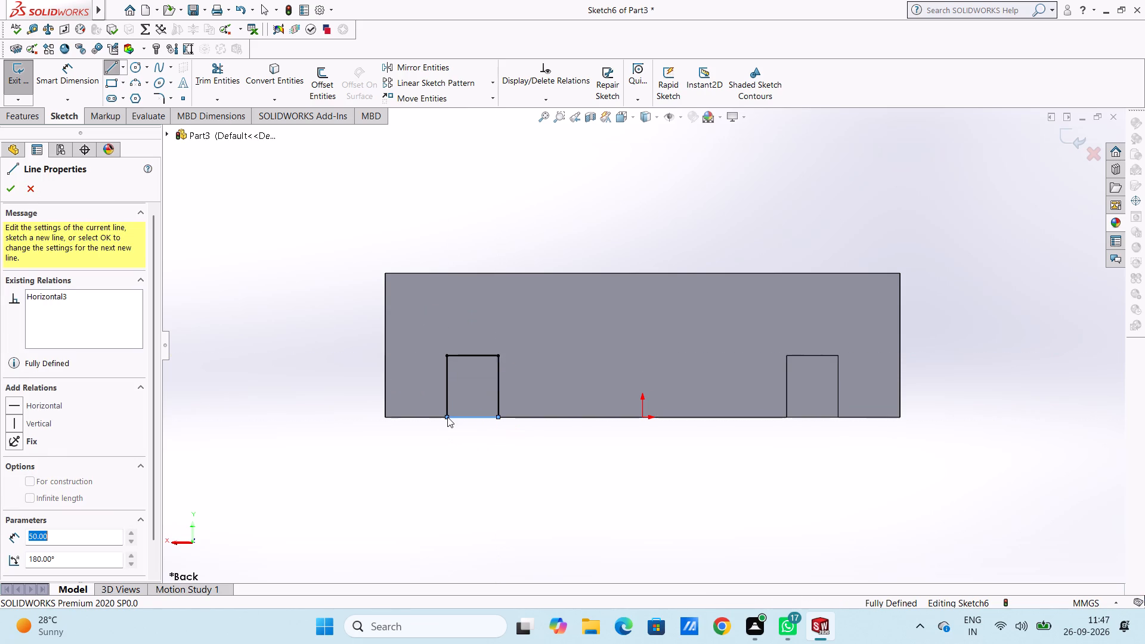
key("Escape")
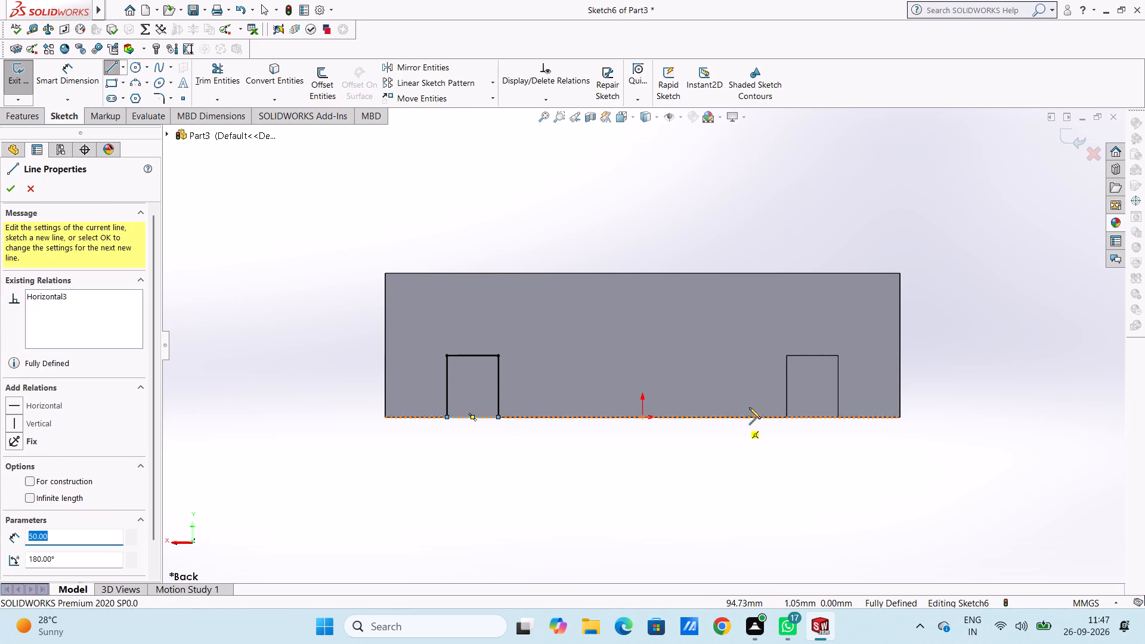
Sketch a second closed 50 × 60 mm rectangle tracing the first block's other side notch.
left_click(786, 357)
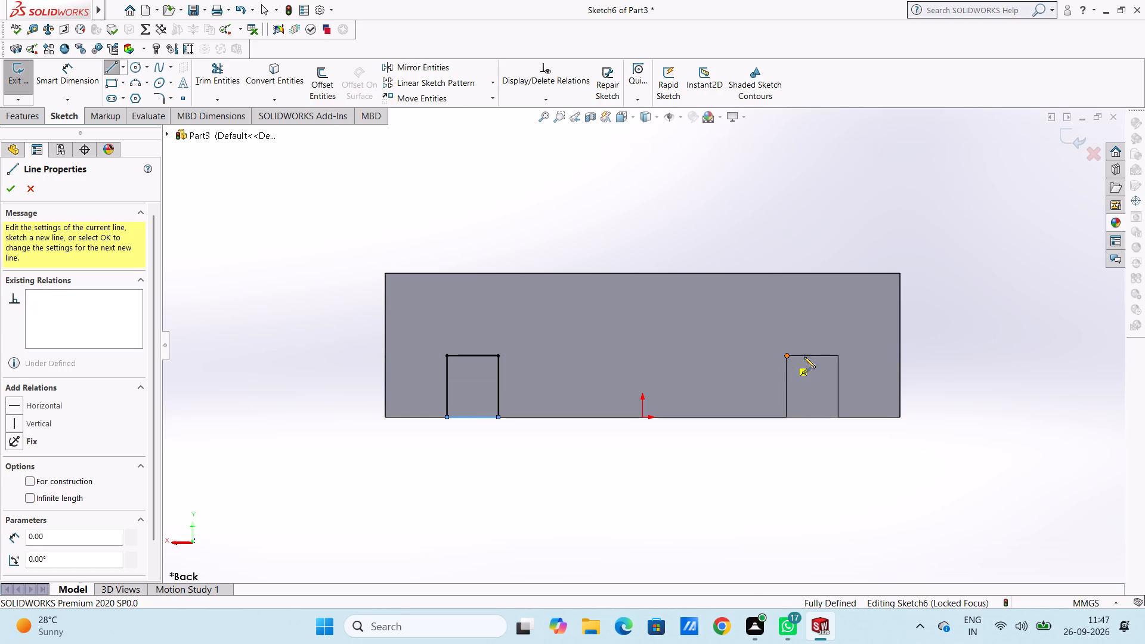
left_click(838, 355)
left_click(838, 418)
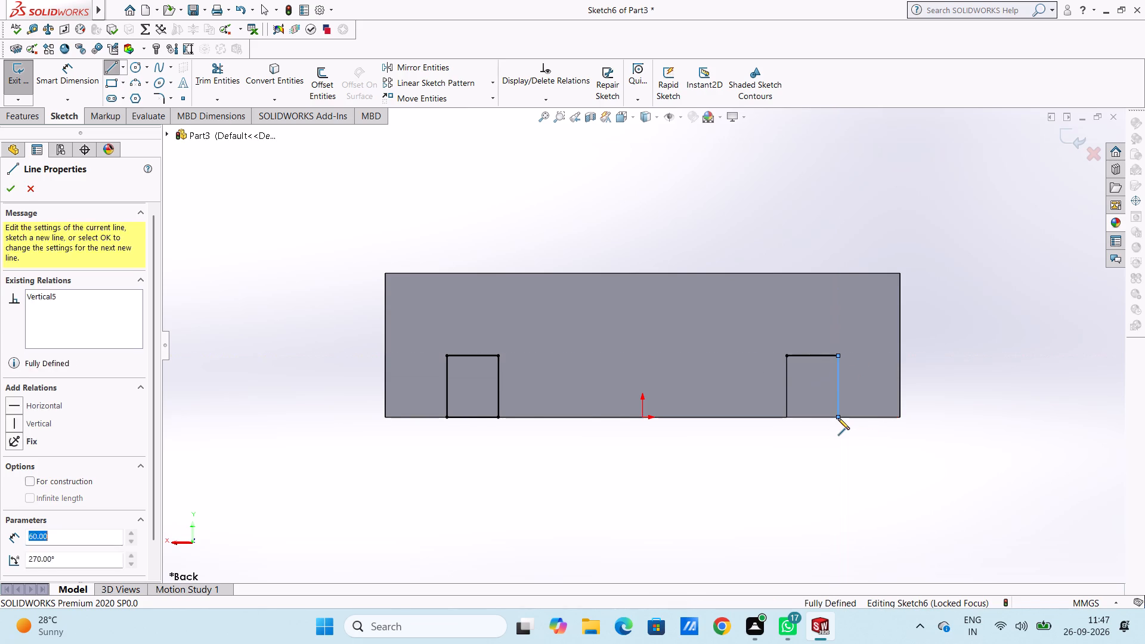
left_click(788, 418)
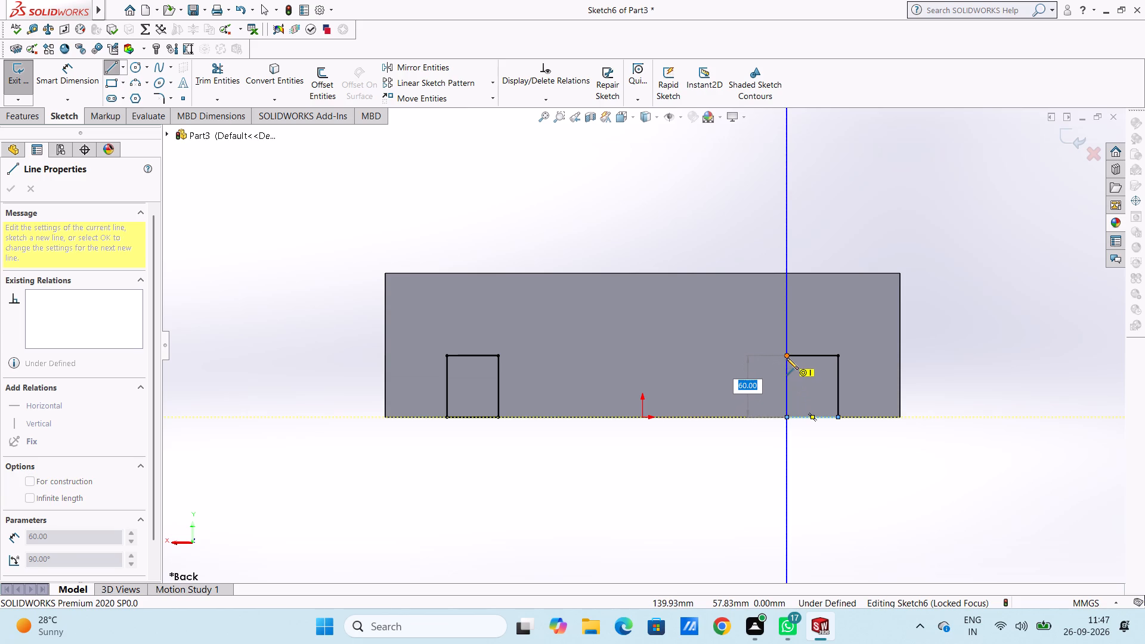
left_click(787, 358)
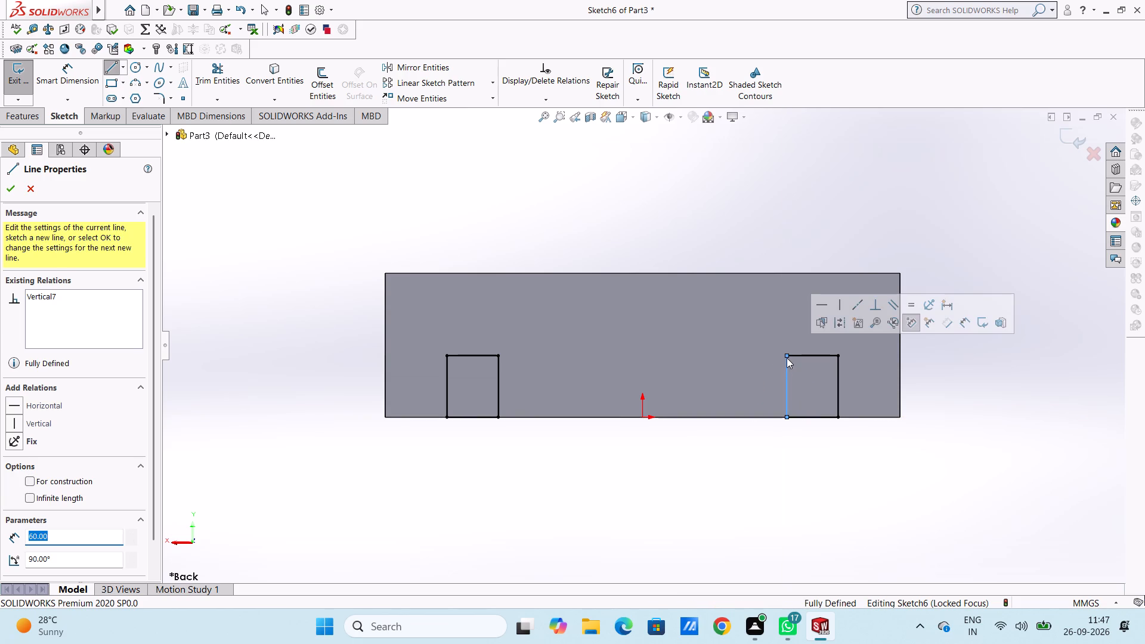
key("Escape")
key("Escape")
key("Escape")
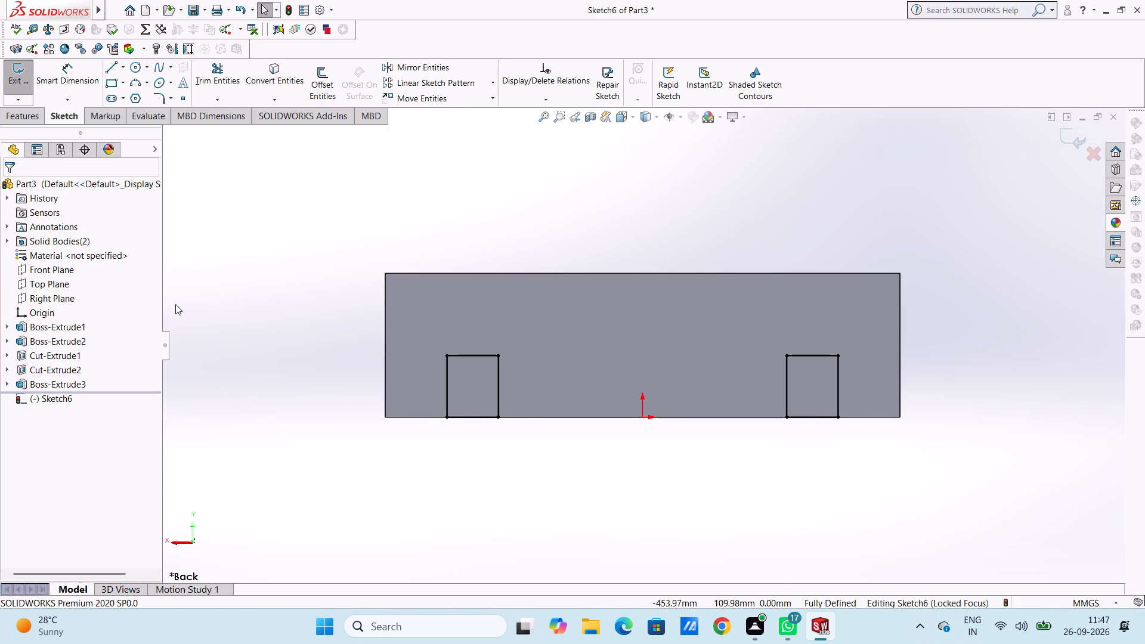
Cut-extrude both notch rectangles 500 mm blind through the second block.
left_click(27, 120)
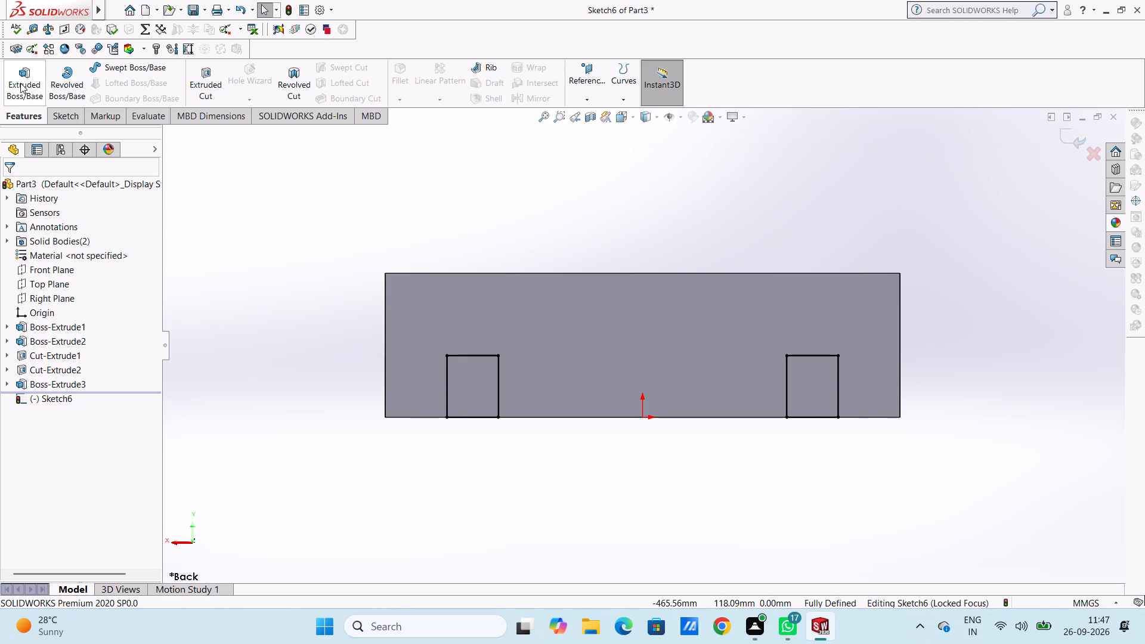
left_click(205, 80)
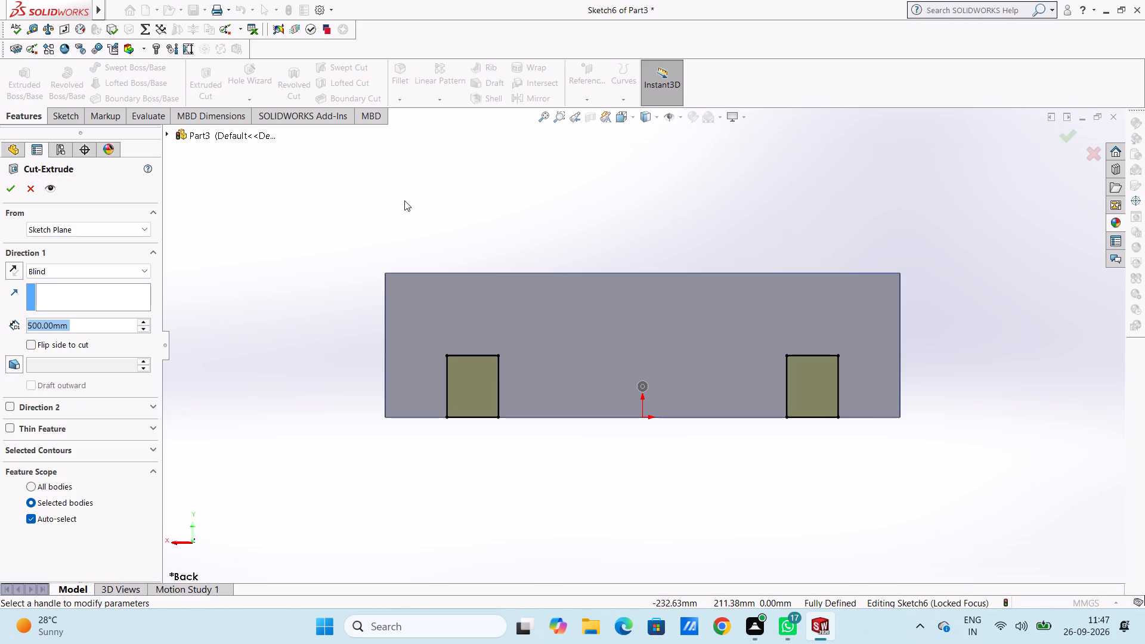
left_click(9, 186)
left_click(258, 216)
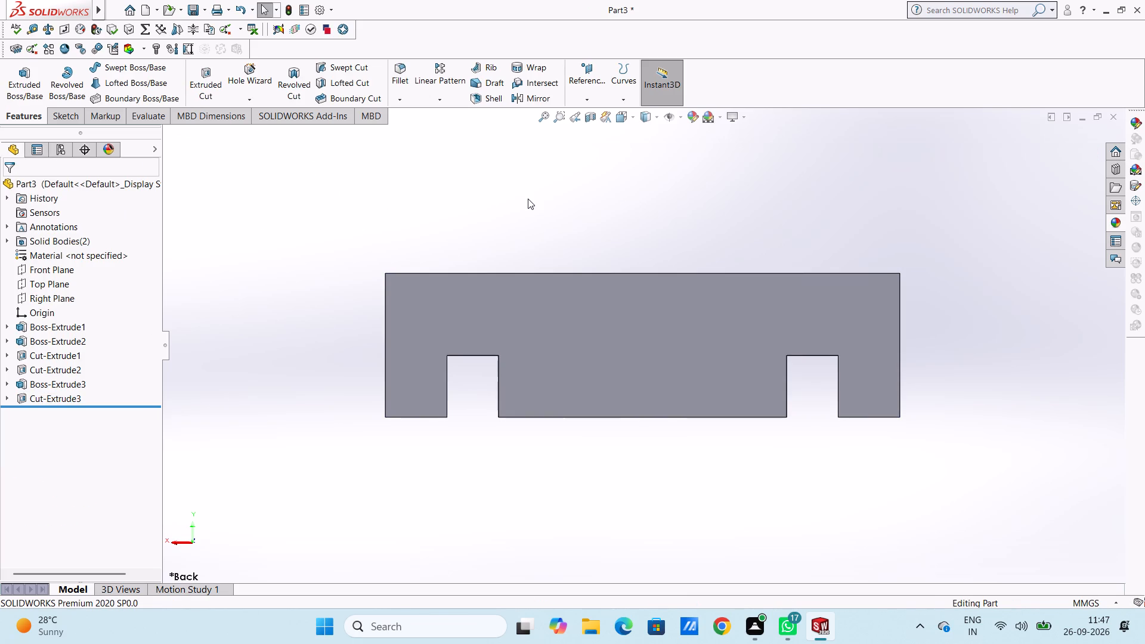
Inspect both notched blocks from several angles, including their undersides and the isometric view.
middle_click_drag(528, 199, 504, 228)
scroll(504, 228, "up", 3)
middle_click_drag(546, 232, 513, 237)
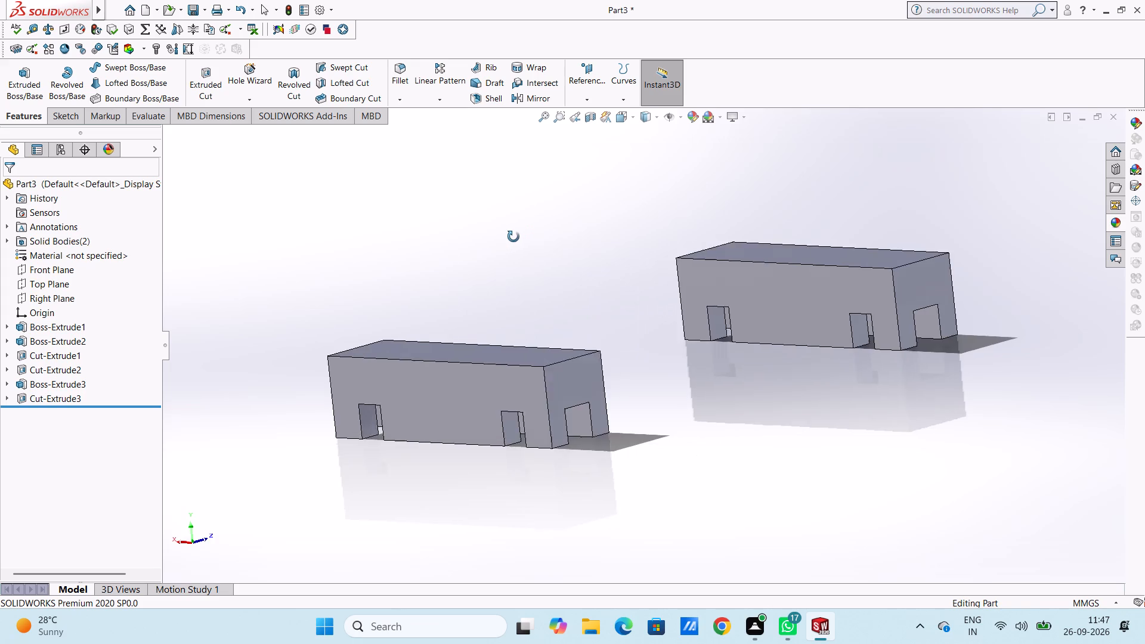
middle_click_drag(513, 237, 494, 228)
scroll(494, 228, "up", 4)
middle_click_drag(559, 241, 526, 236)
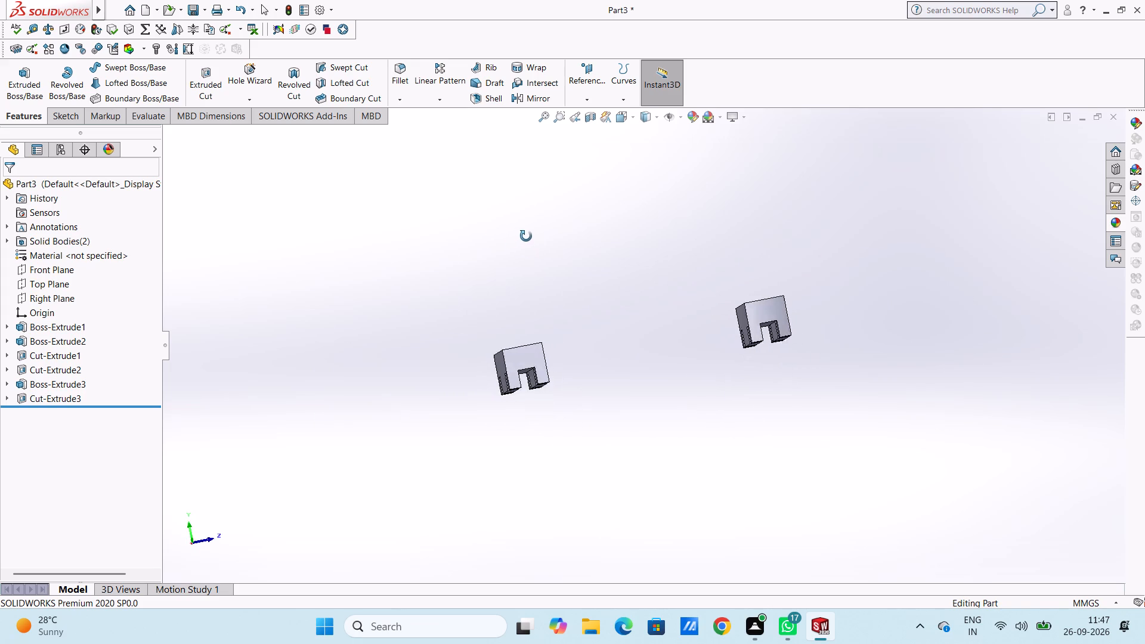
middle_click_drag(526, 236, 528, 206)
middle_click_drag(512, 305, 493, 225)
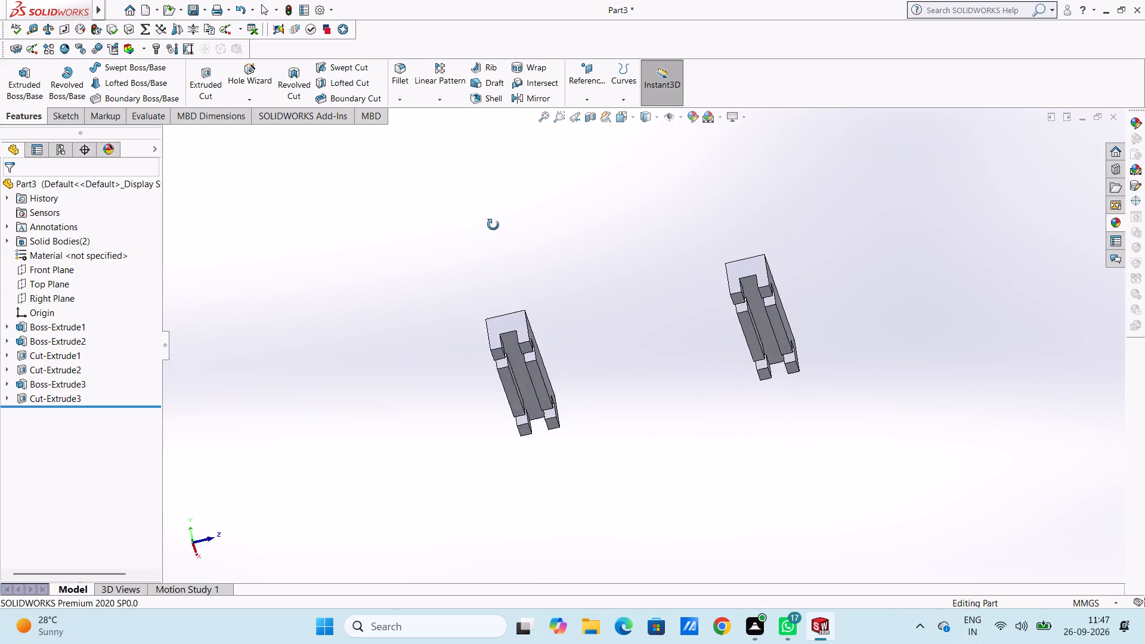
middle_click_drag(493, 225, 481, 259)
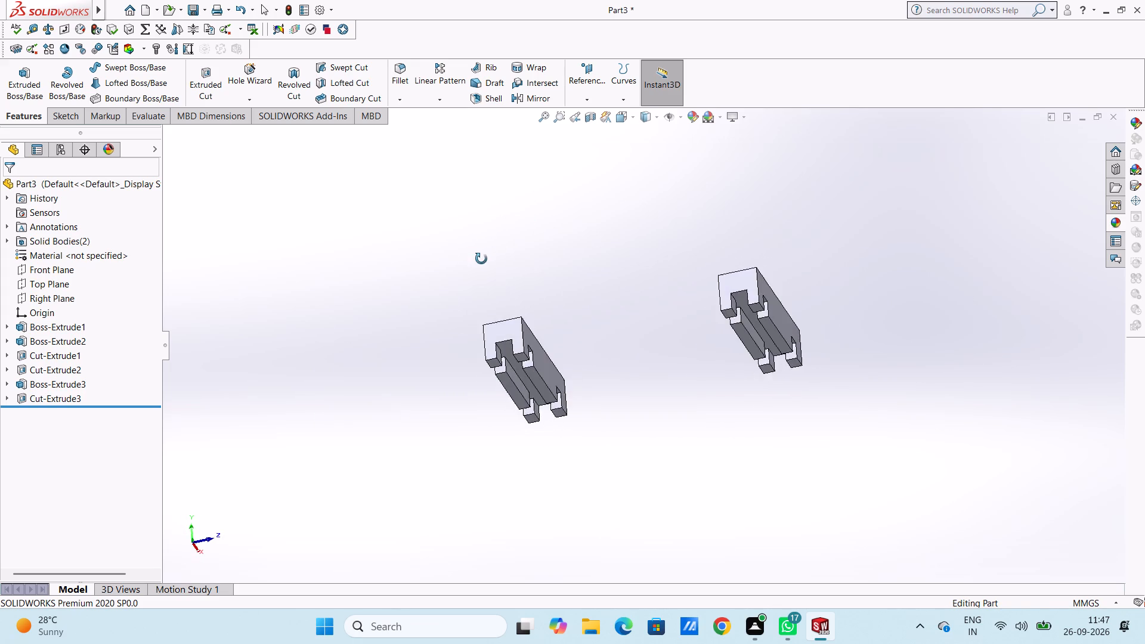
middle_click_drag(481, 259, 519, 366)
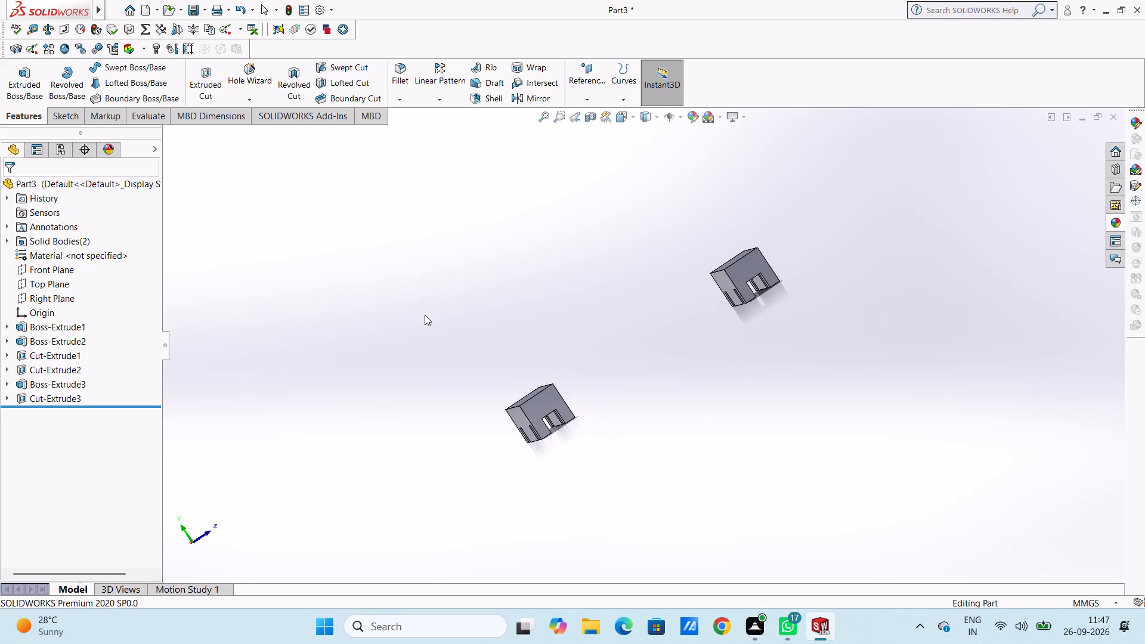
key("ctrl+7")
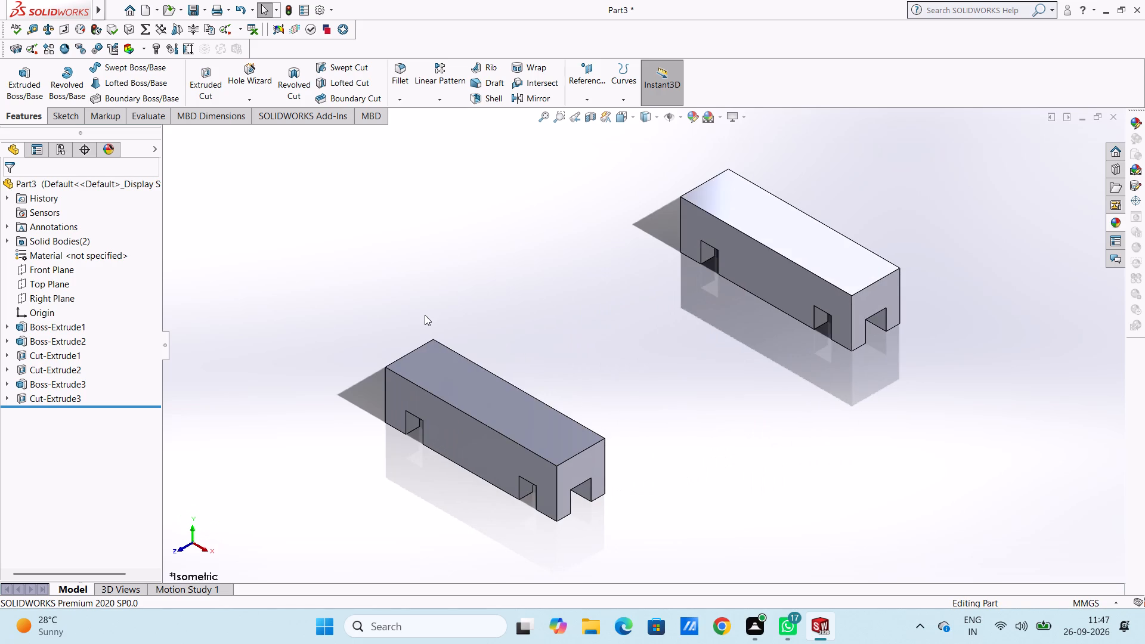
key("Escape")
key("Escape")
Start a new sketch on the second block's front side face, the one with the two notches.
scroll(425, 315, "up", 4)
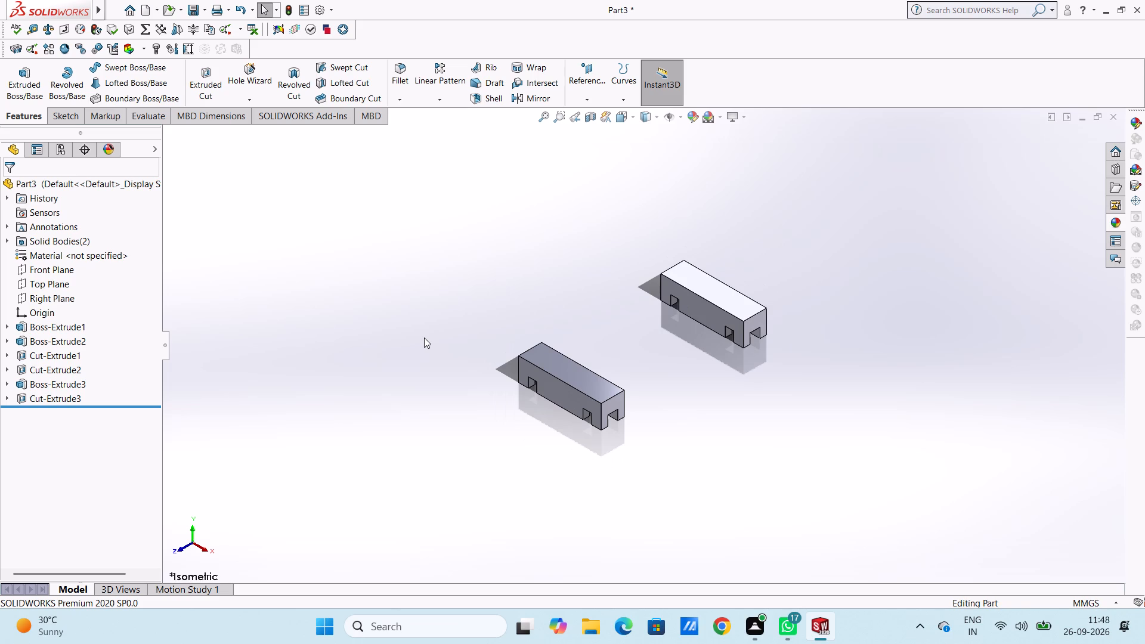
key("ctrl+1")
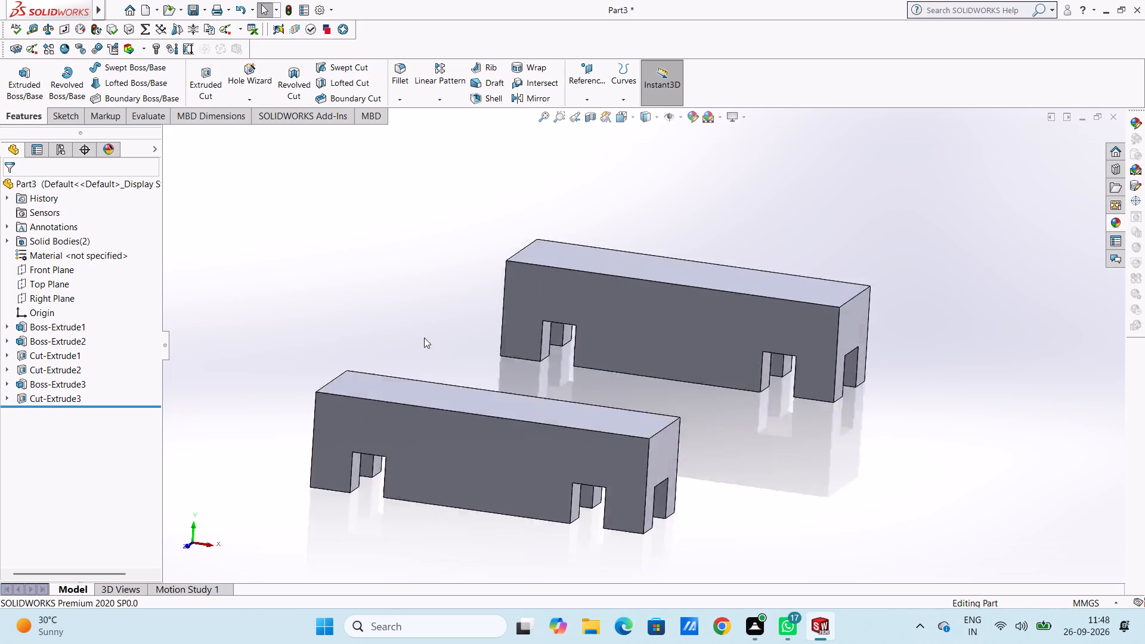
scroll(424, 338, "up", 4)
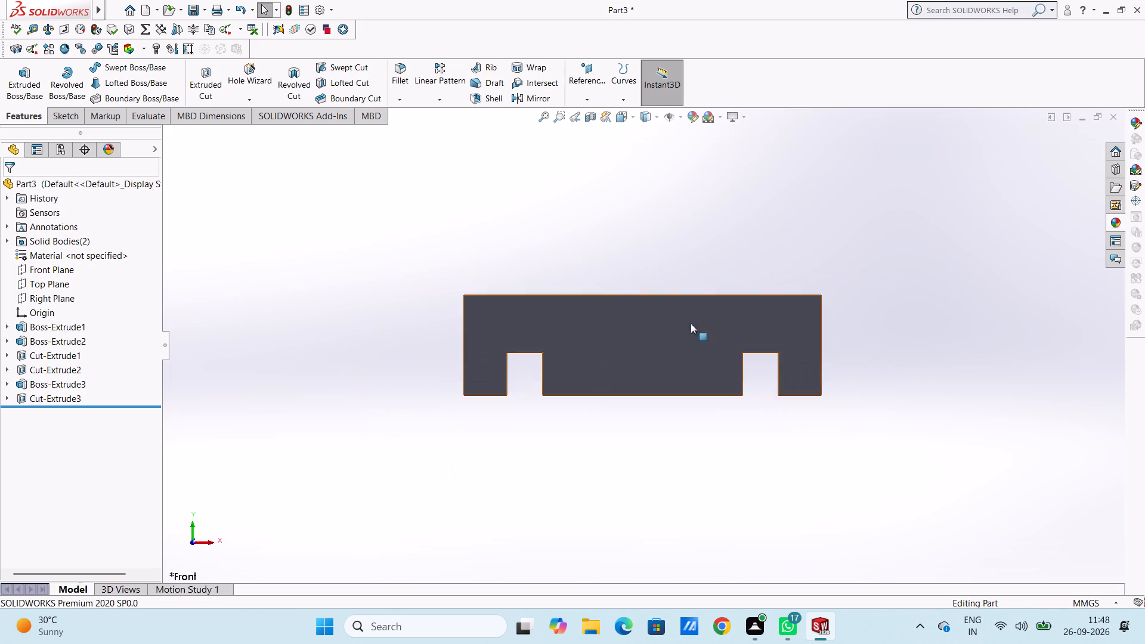
scroll(850, 248, "up", 4)
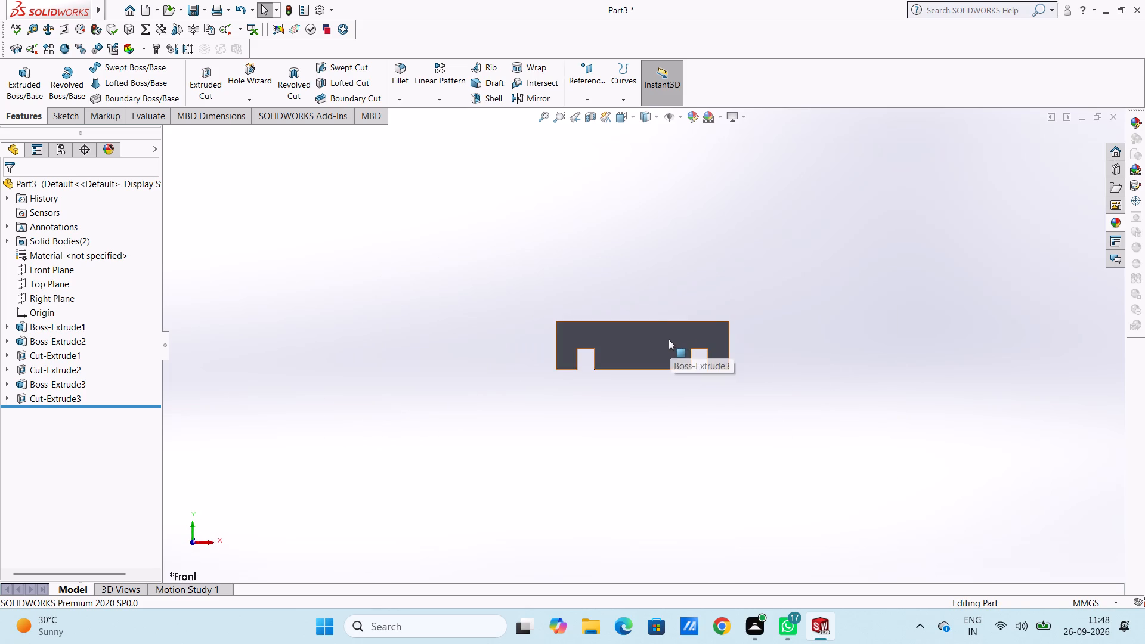
left_click(669, 339)
left_click(717, 304)
left_click(696, 278)
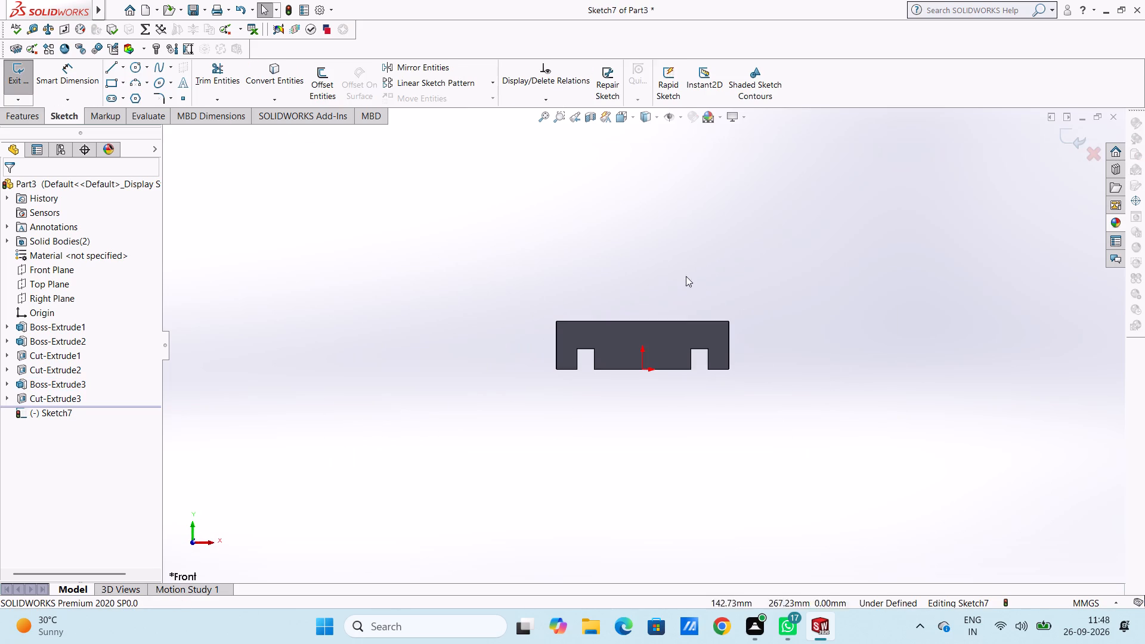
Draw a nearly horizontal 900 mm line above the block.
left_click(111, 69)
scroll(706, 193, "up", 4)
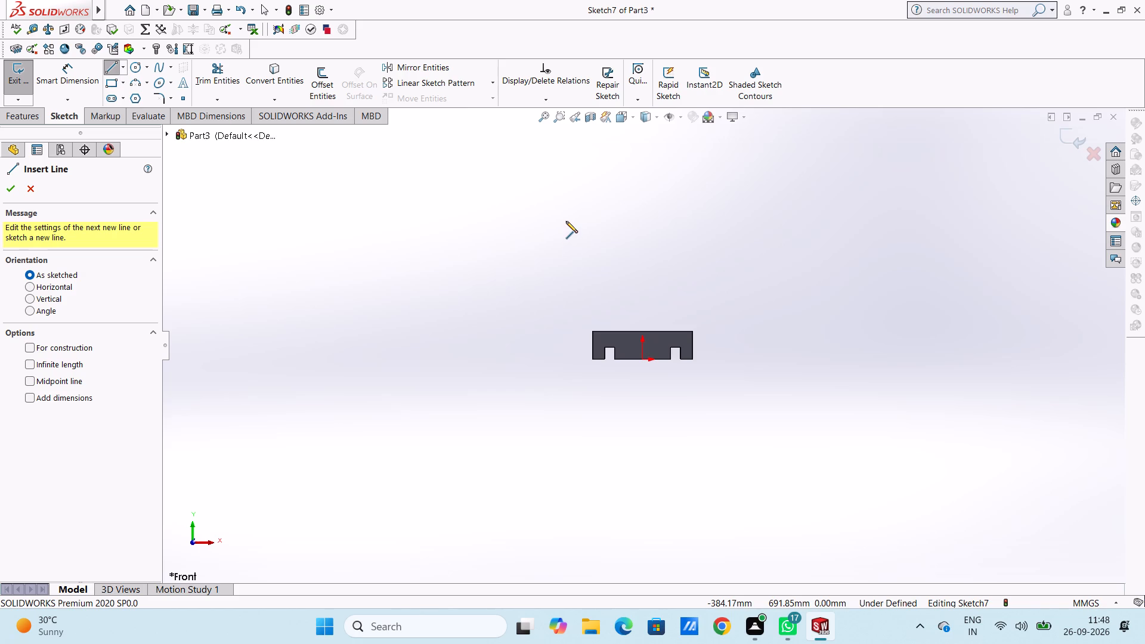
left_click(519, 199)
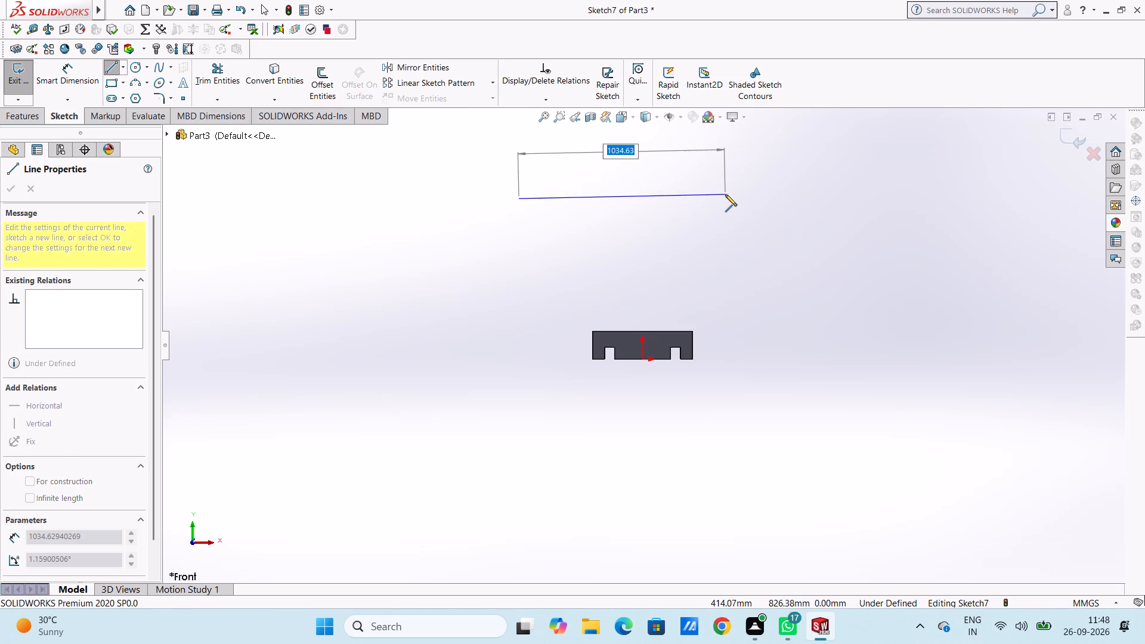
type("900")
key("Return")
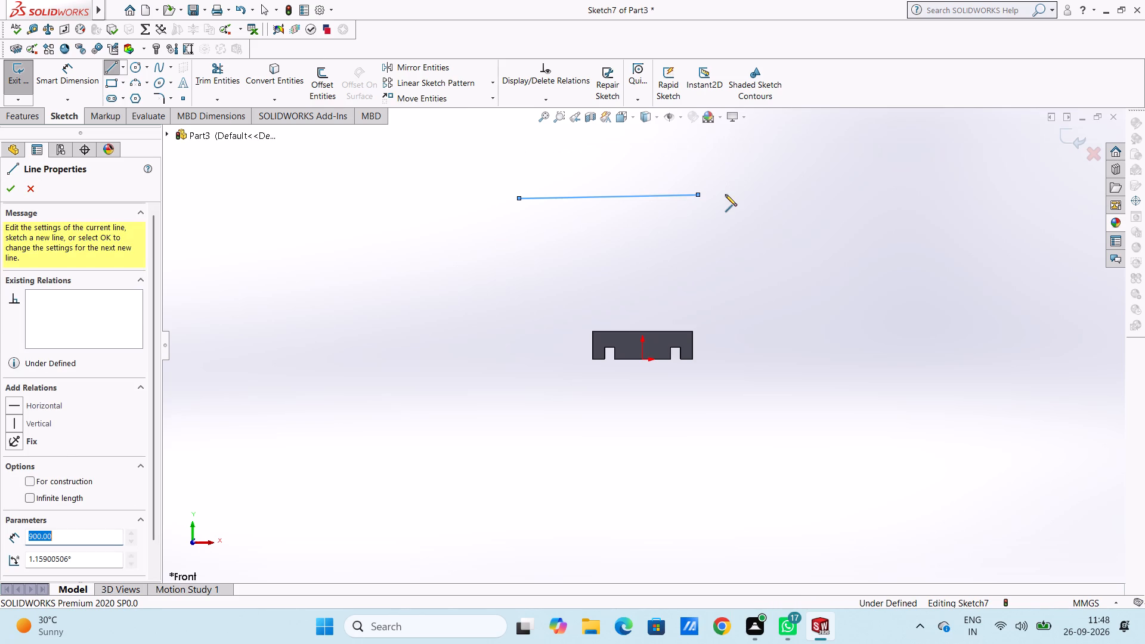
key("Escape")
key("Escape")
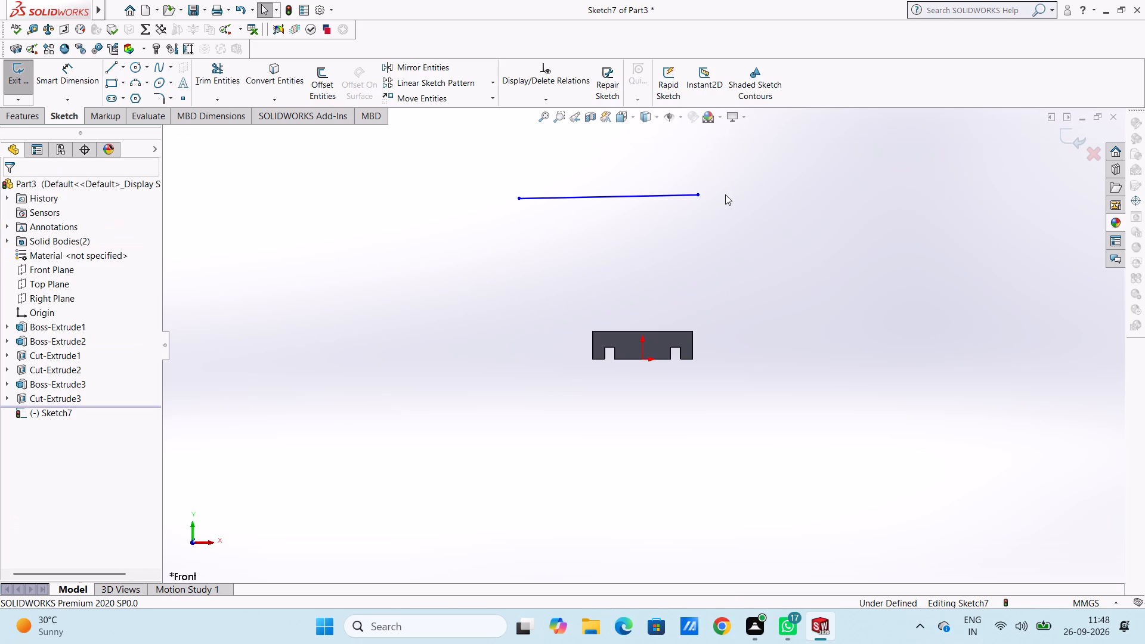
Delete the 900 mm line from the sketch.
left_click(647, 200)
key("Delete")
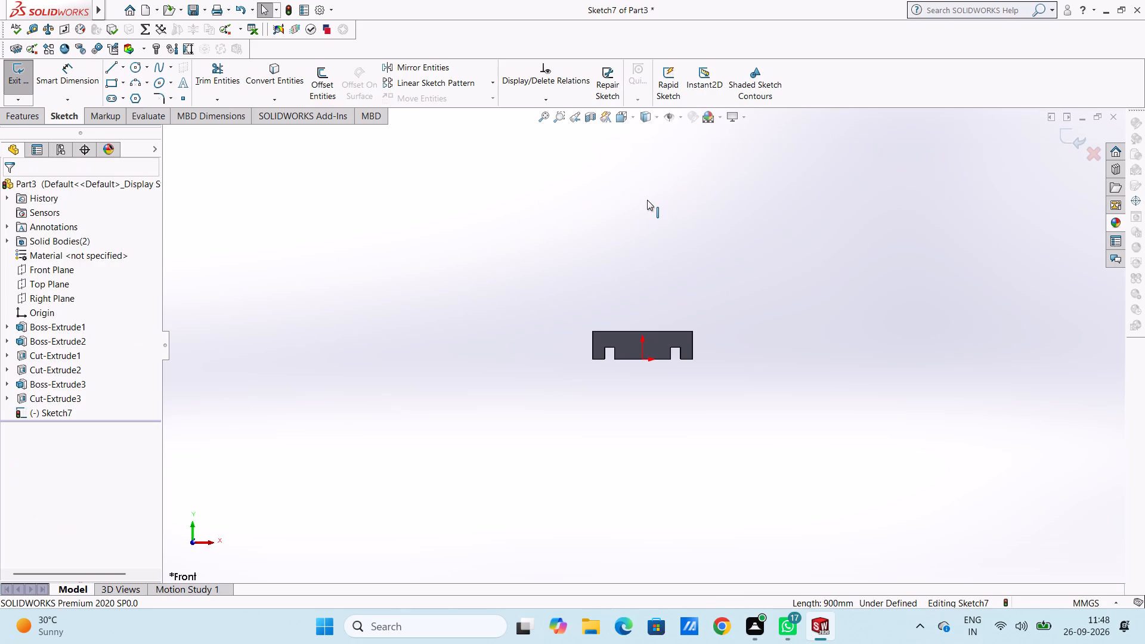
Draw a horizontal 450 mm line starting above the origin, then a 900 mm line from its end back across it.
left_click(110, 67)
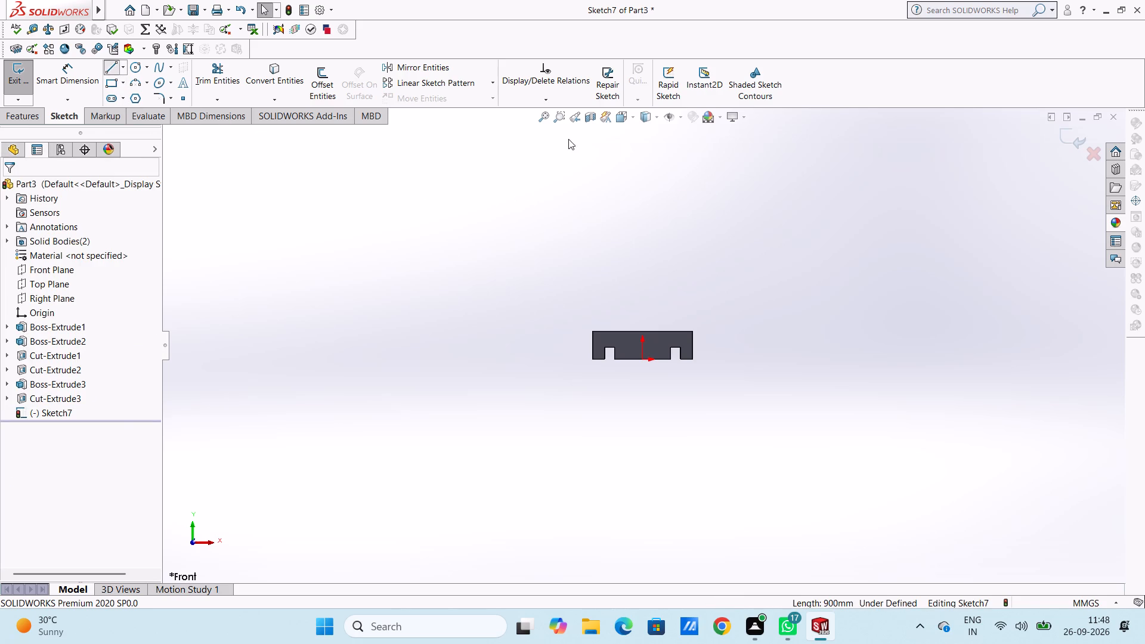
left_click(643, 191)
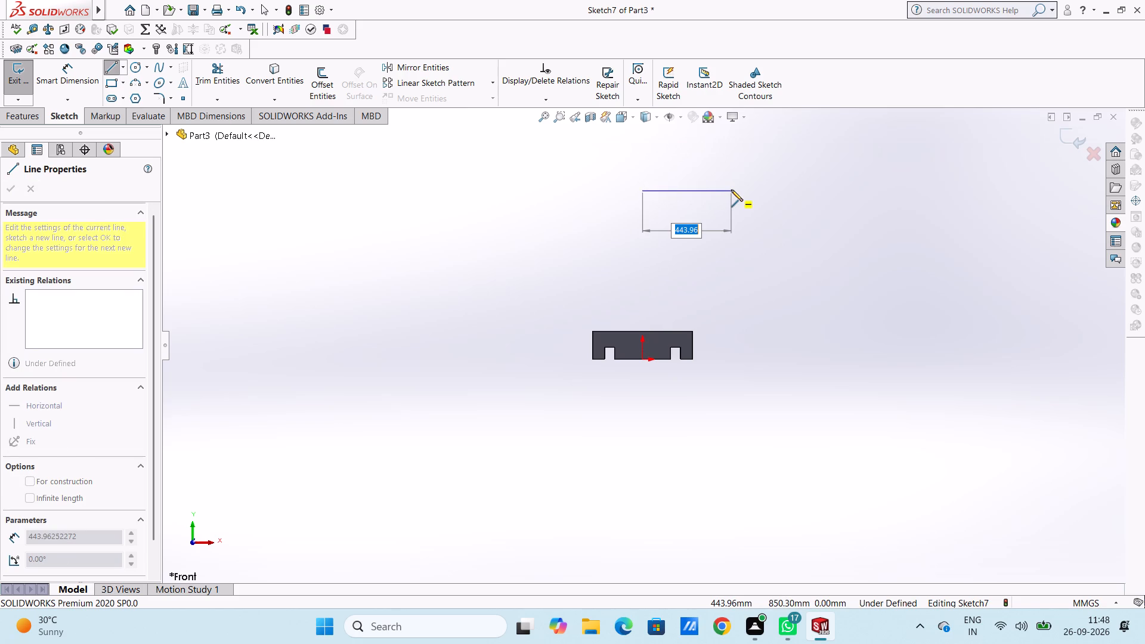
type("450")
key("Return")
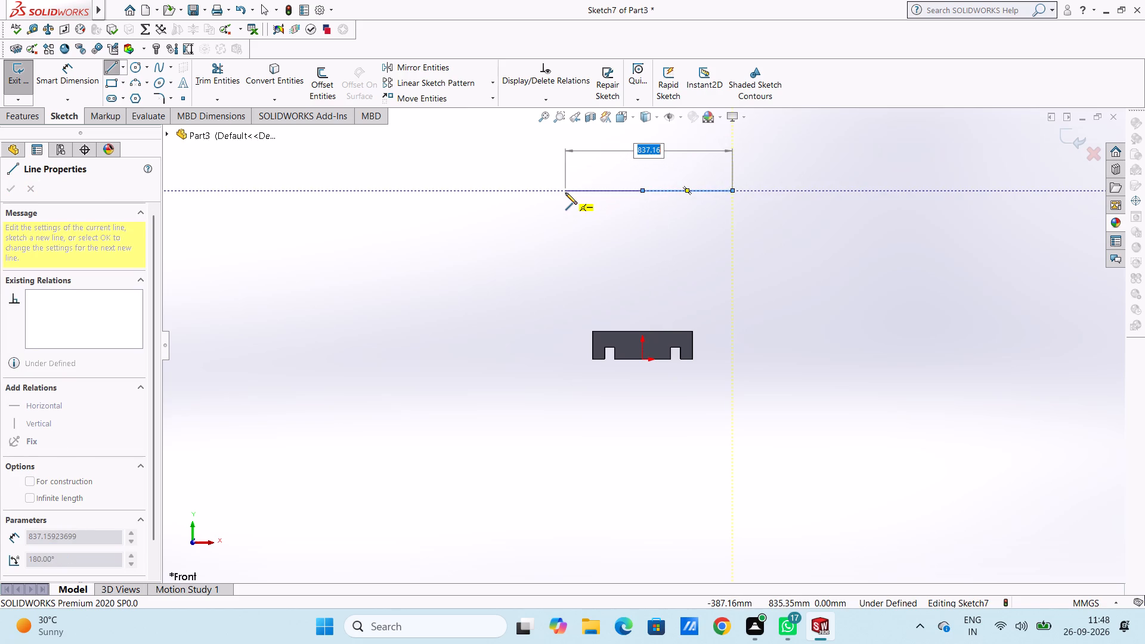
type("900")
key("Return")
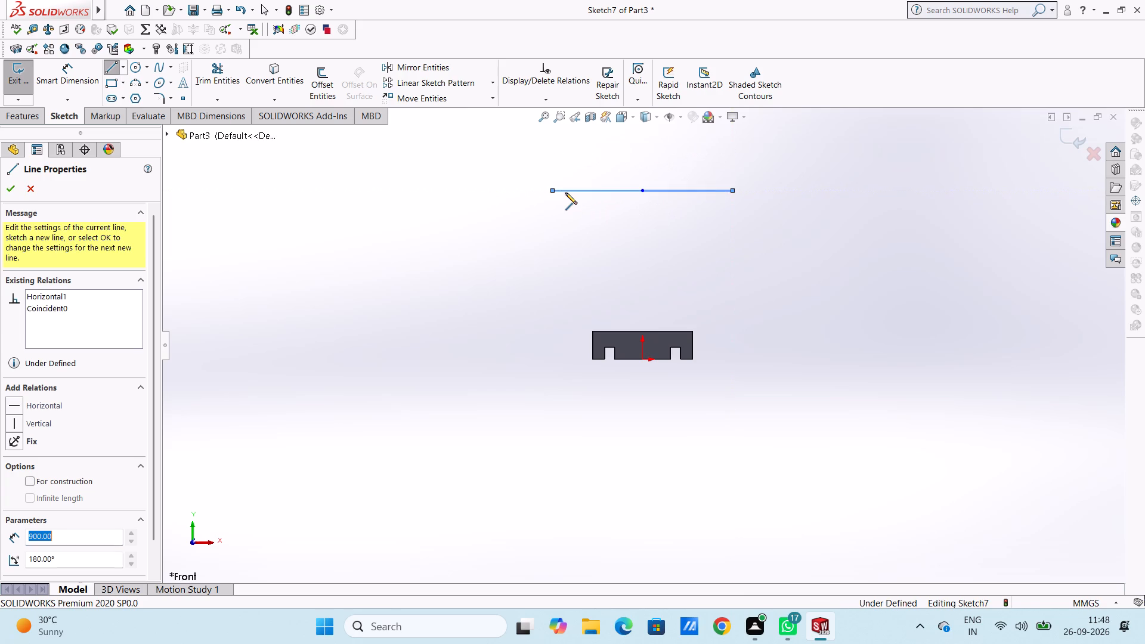
key("Escape")
key("Escape")
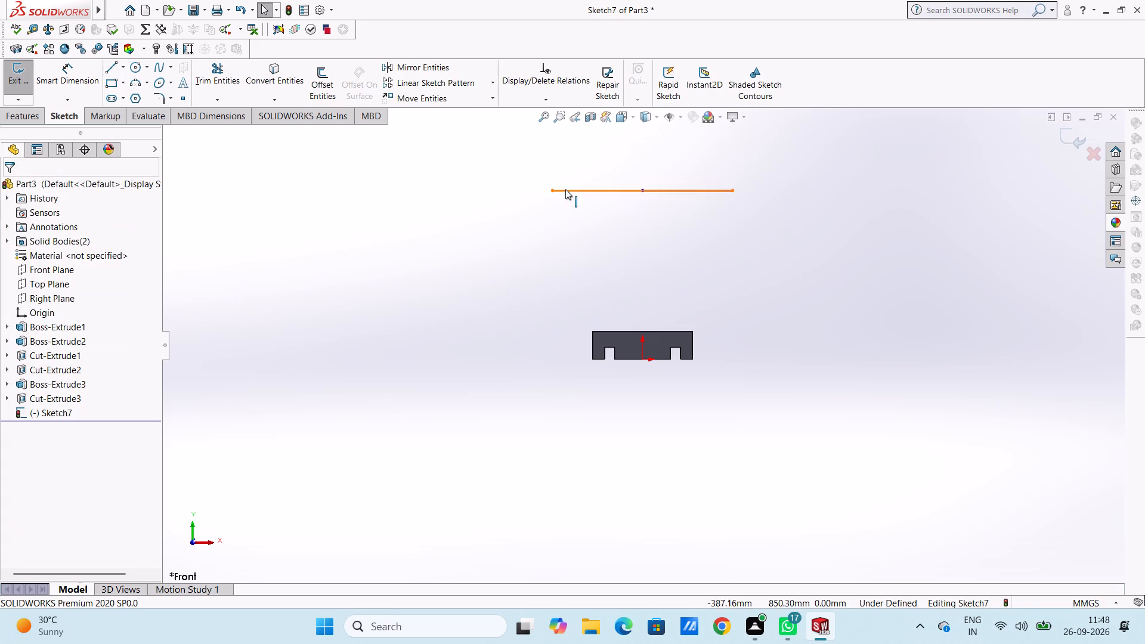
Delete the overlapping 450 mm line, keeping the 900 mm line centred above the block.
left_click(657, 194)
key("Delete")
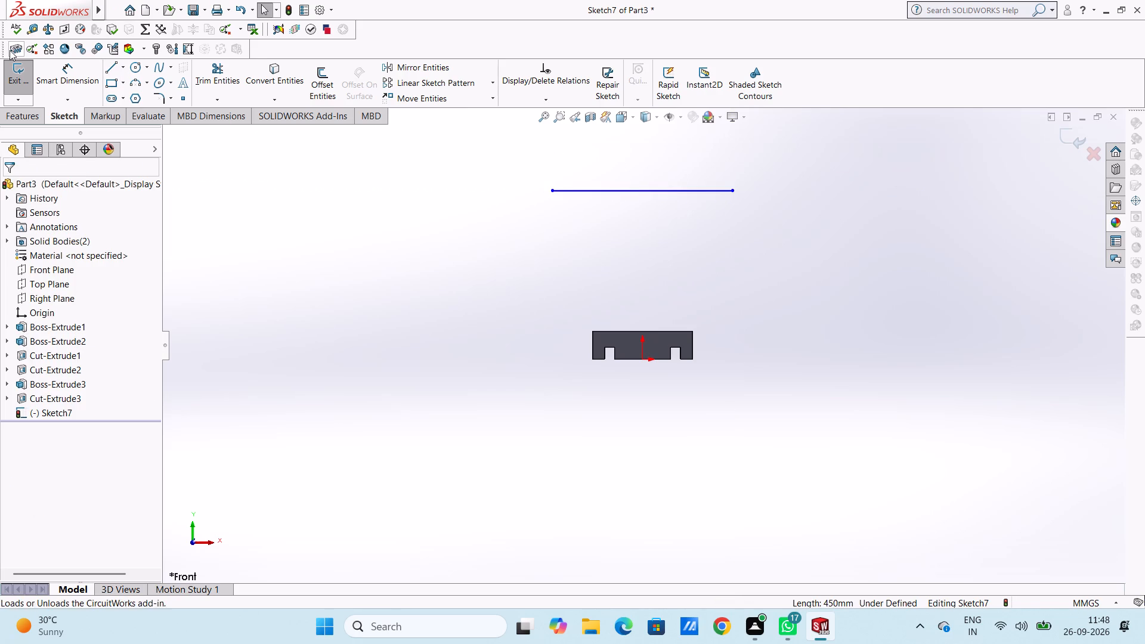
Add a 900 mm length dimension between the endpoints of the line above the block.
left_click(82, 70)
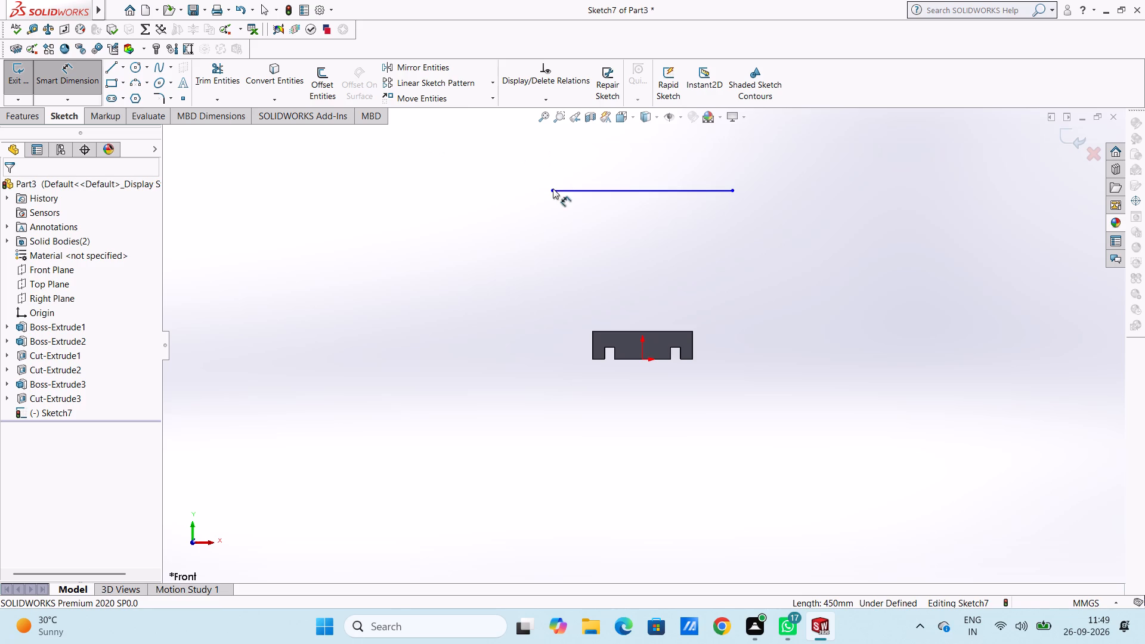
left_click(552, 191)
left_click(732, 188)
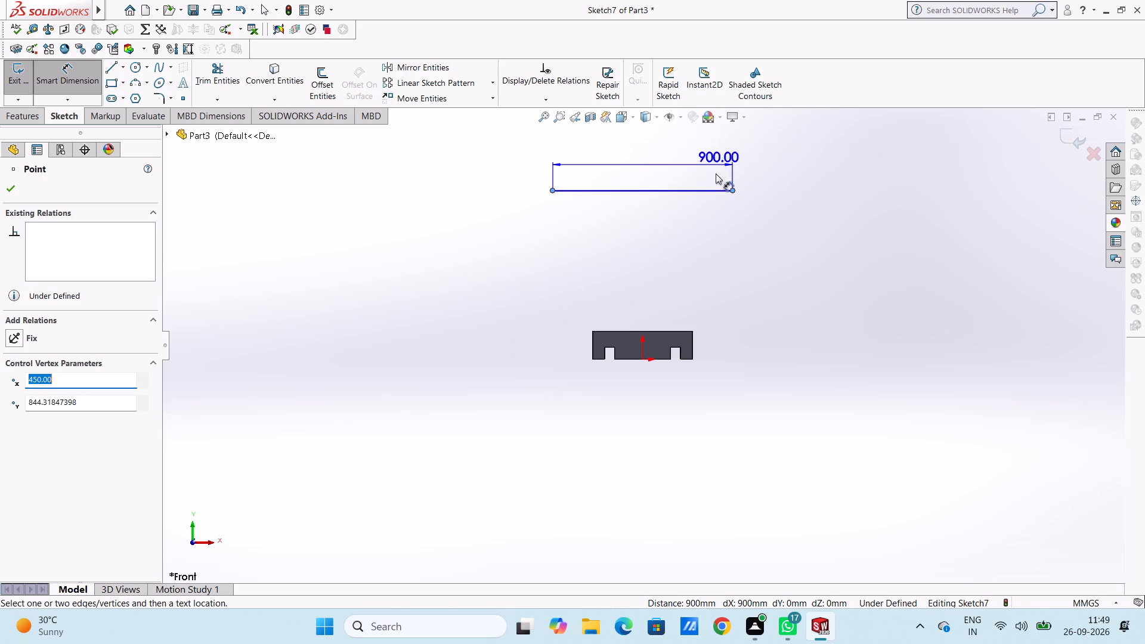
left_click(712, 240)
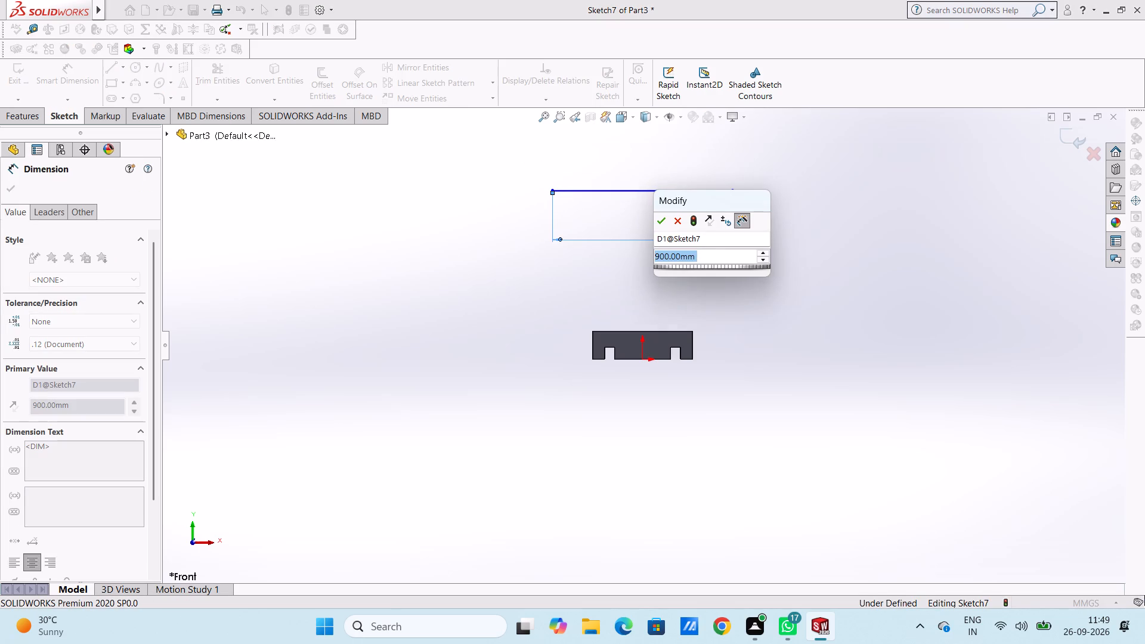
left_click(657, 220)
left_click(413, 244)
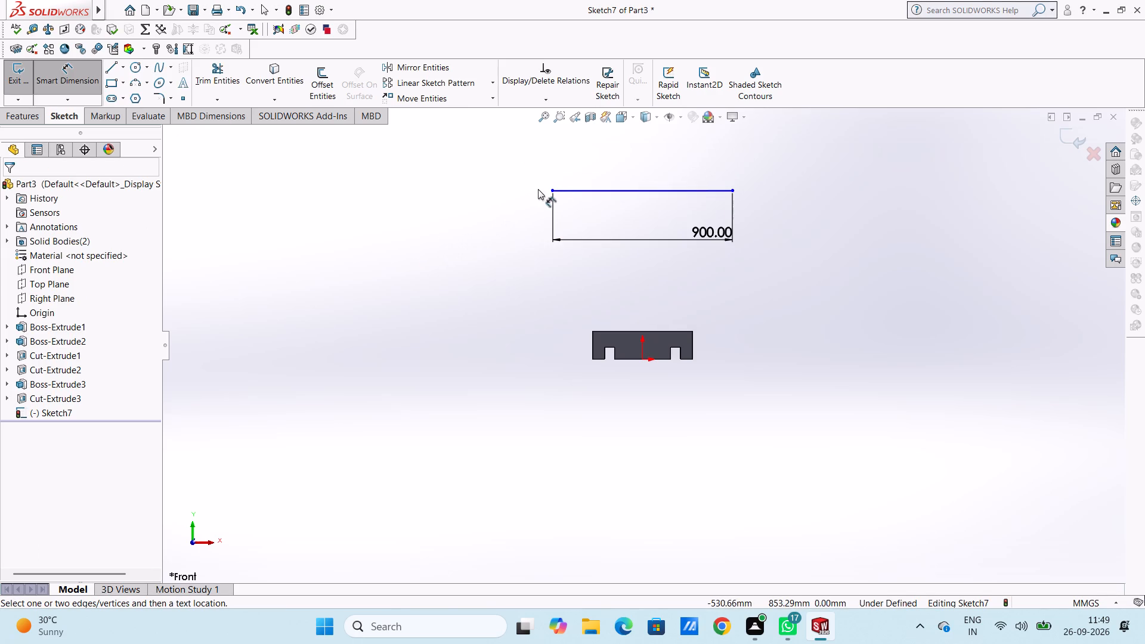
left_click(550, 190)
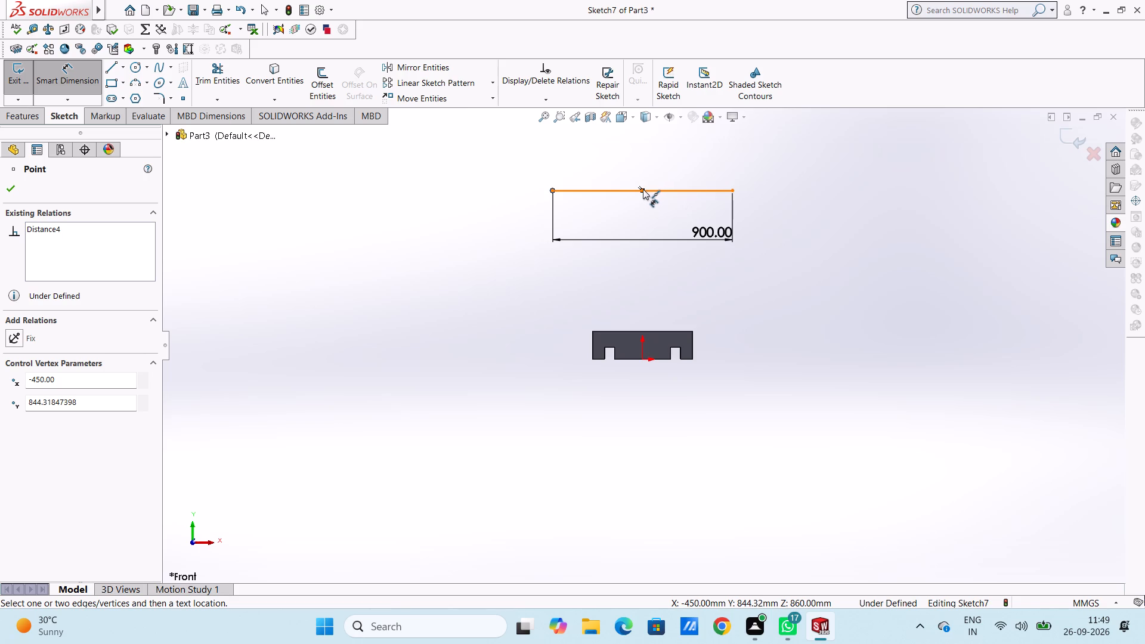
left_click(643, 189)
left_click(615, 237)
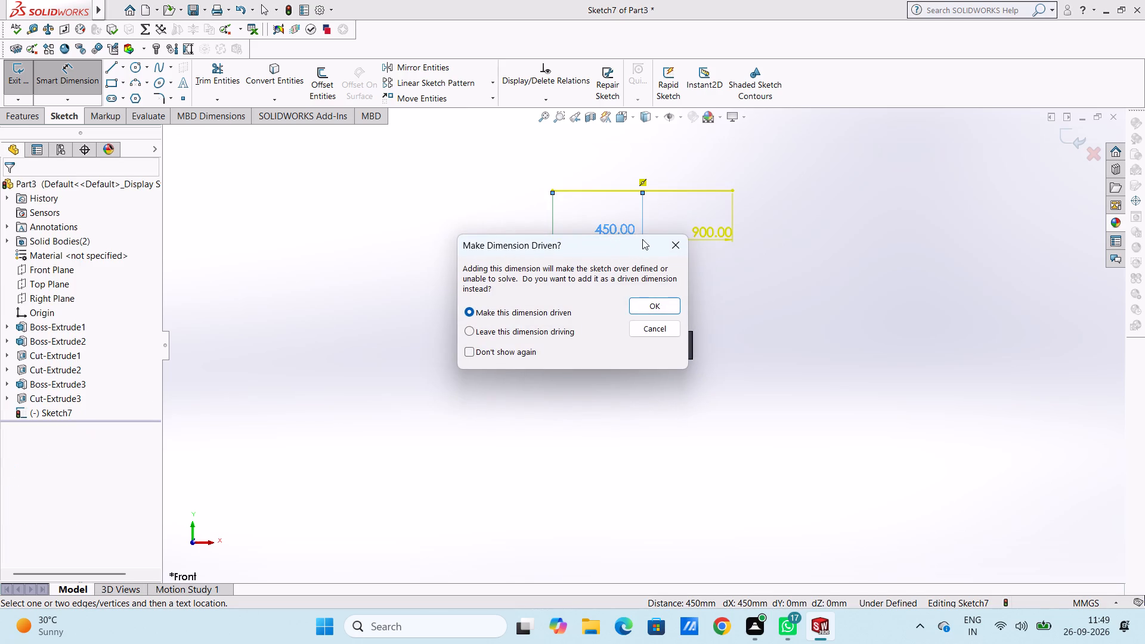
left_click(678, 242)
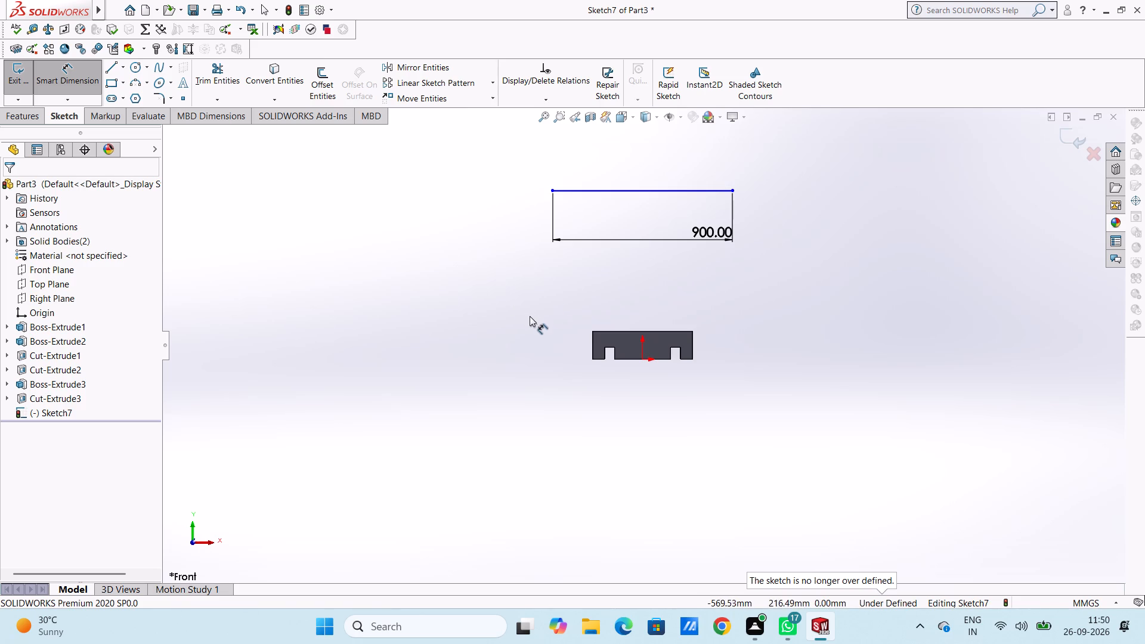
Dimension the vertical distance from the block notch's top edge to the 900 mm line as 640 mm.
left_click(611, 348)
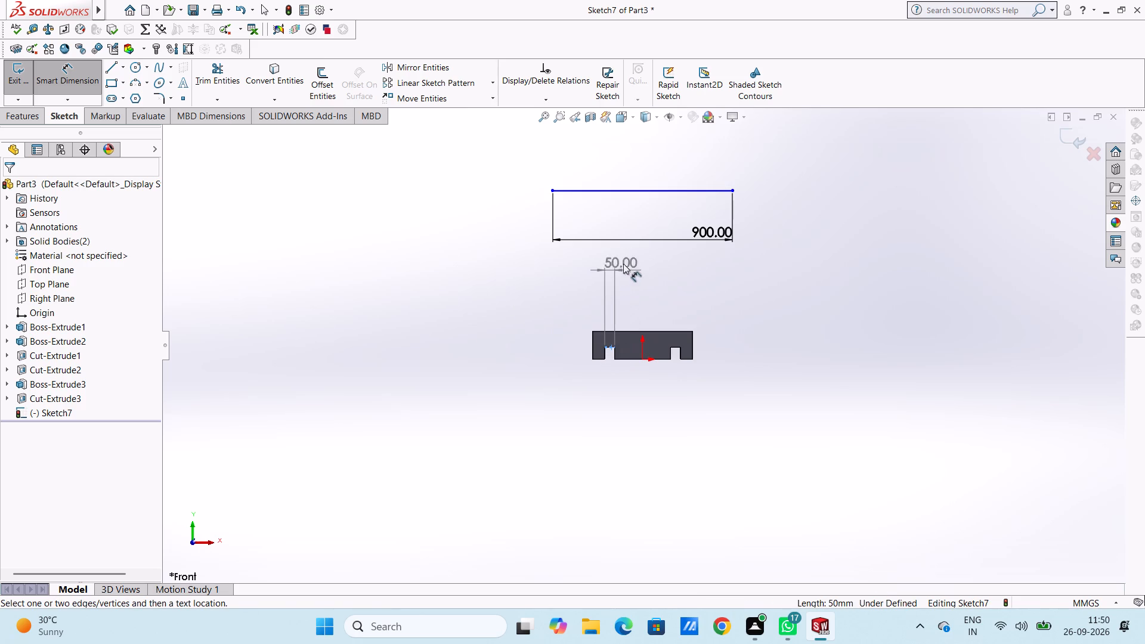
left_click(632, 191)
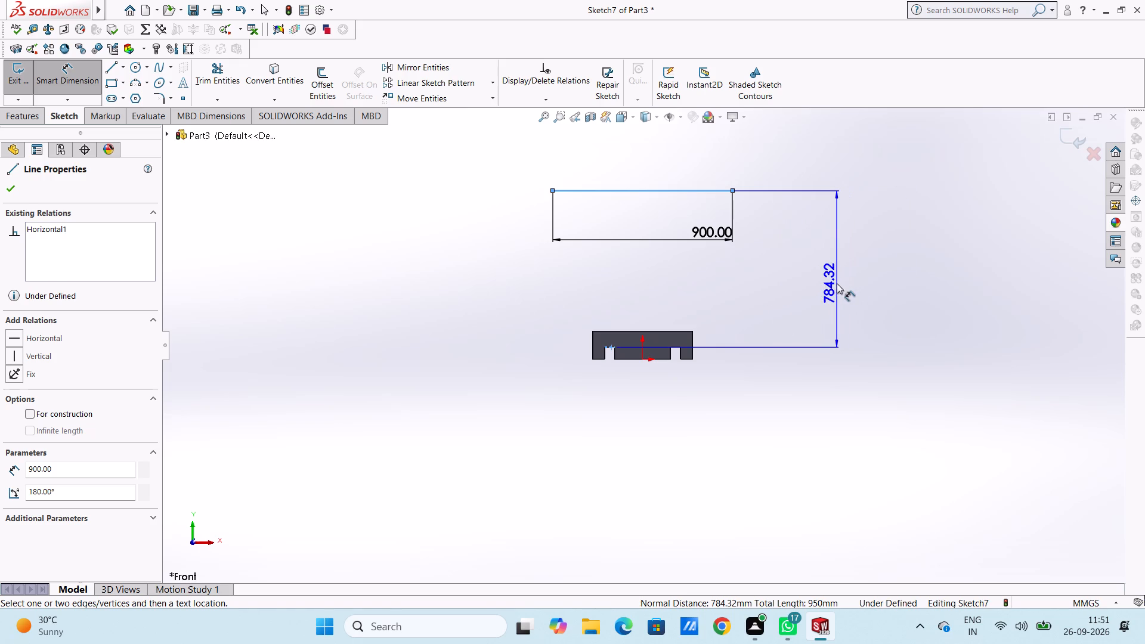
left_click(837, 283)
type("640")
key("Return")
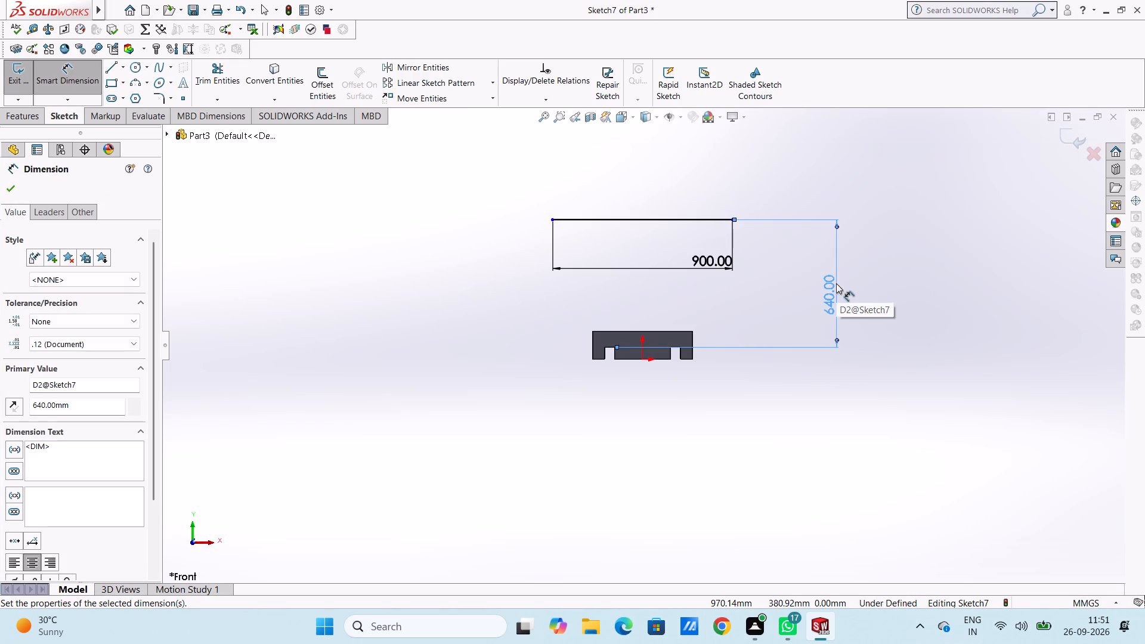
left_click(763, 299)
Set the vertical distance between the notch's top edge and the 900 mm line to 660 mm.
scroll(700, 211, "down", 3)
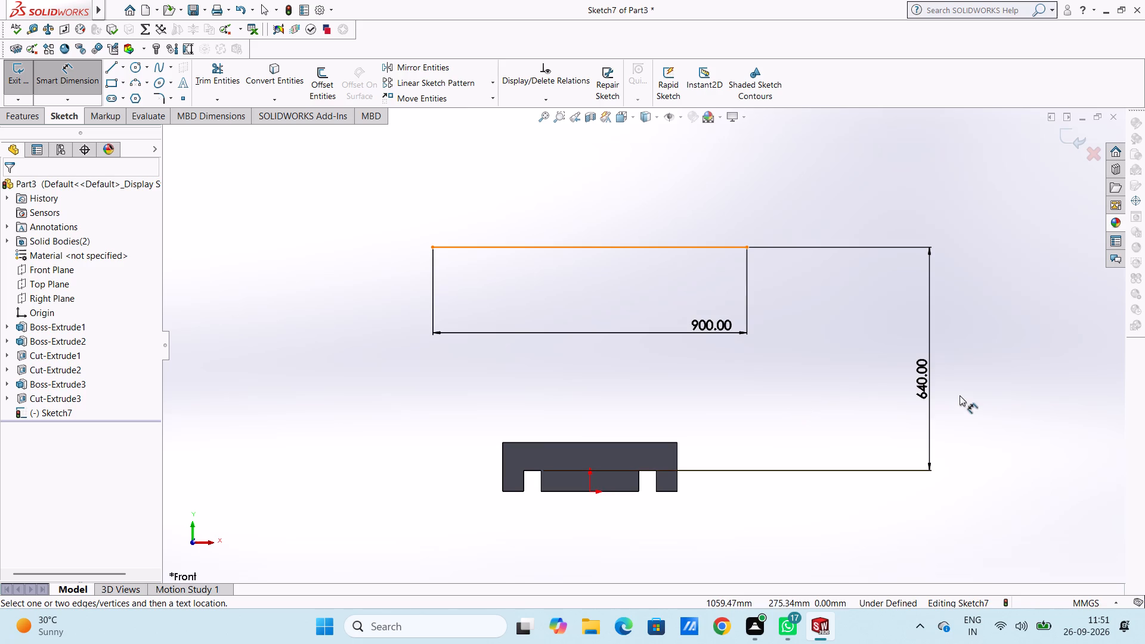
double_click(923, 384)
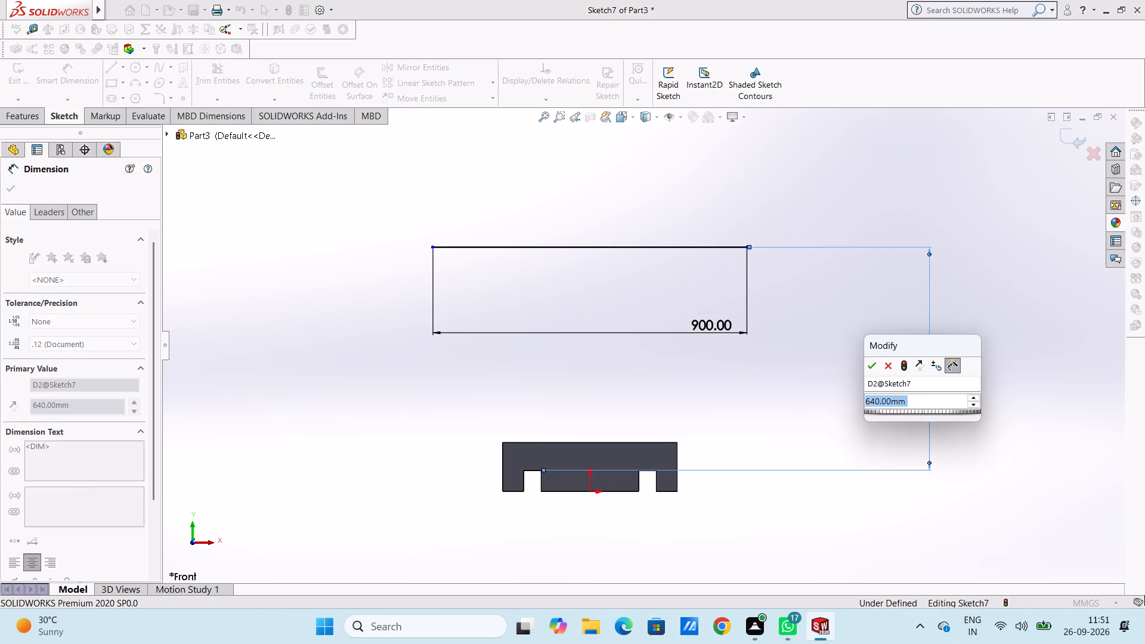
type("660")
key("Return")
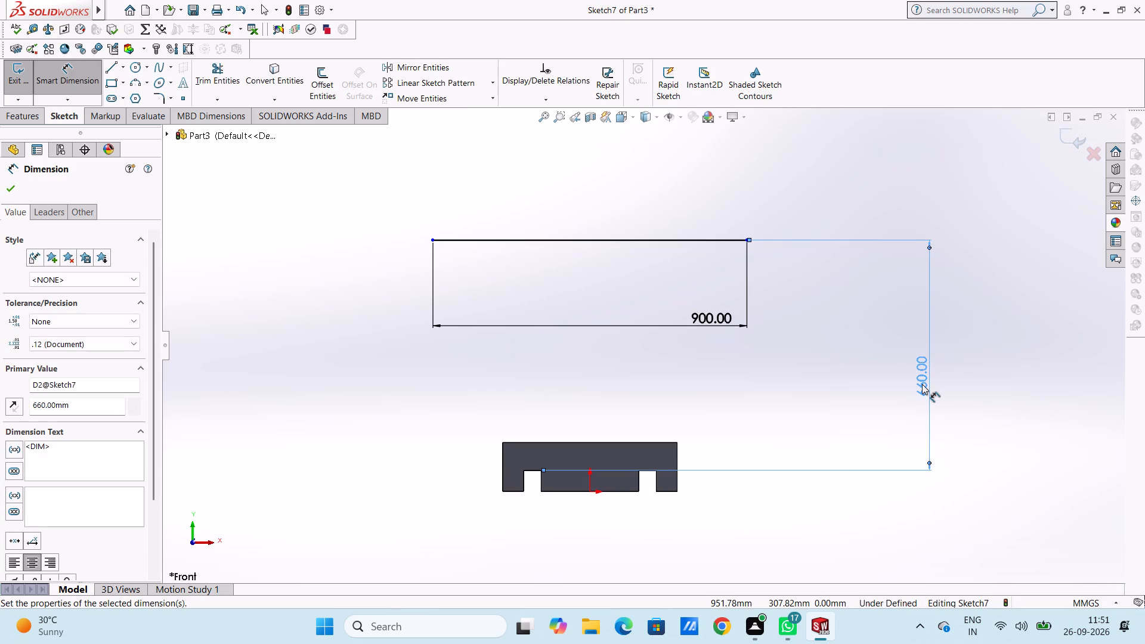
left_click(858, 373)
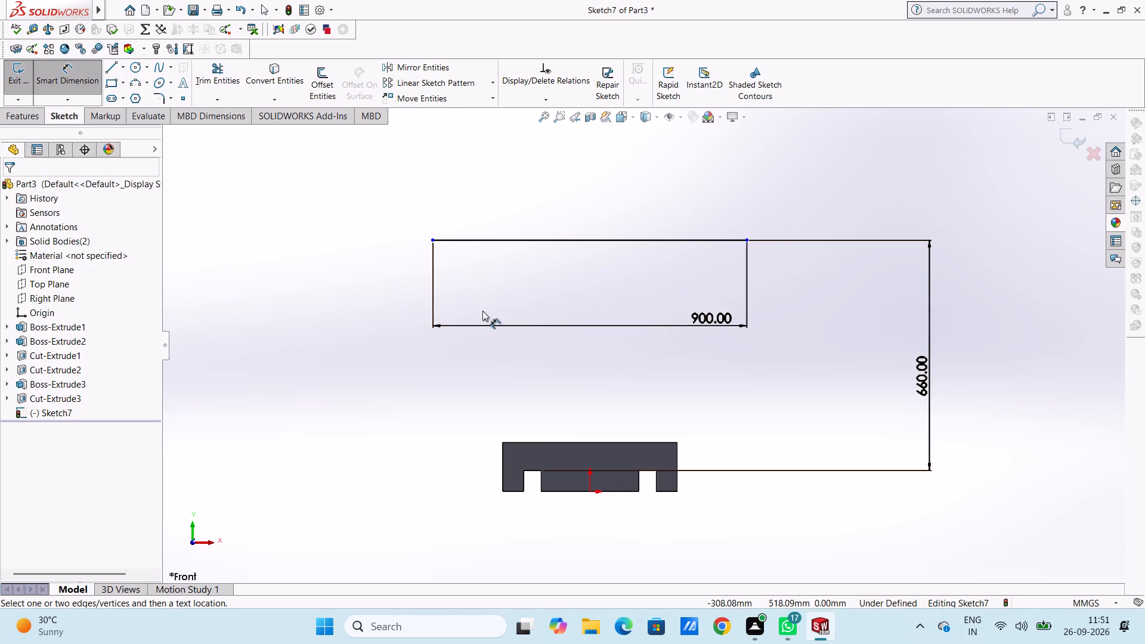
key("Escape")
key("Escape")
From the 900 mm line's left end, draw connected lines 140 mm up, 60 mm right, 60 mm down, 50 mm right, and up level with the top.
scroll(482, 309, "up", 2)
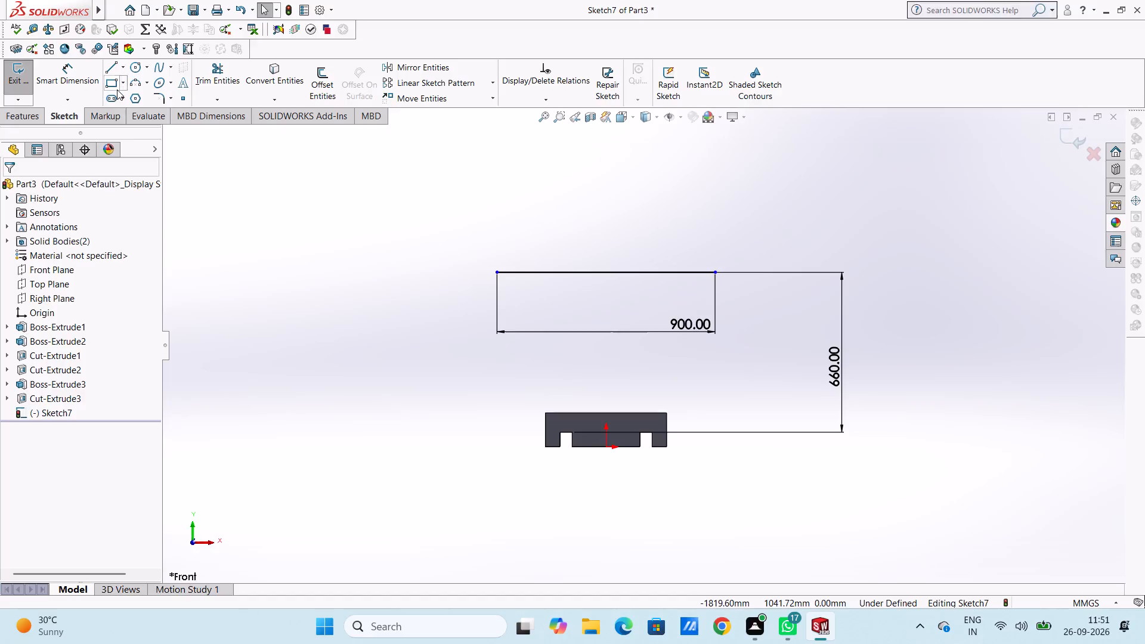
left_click(108, 67)
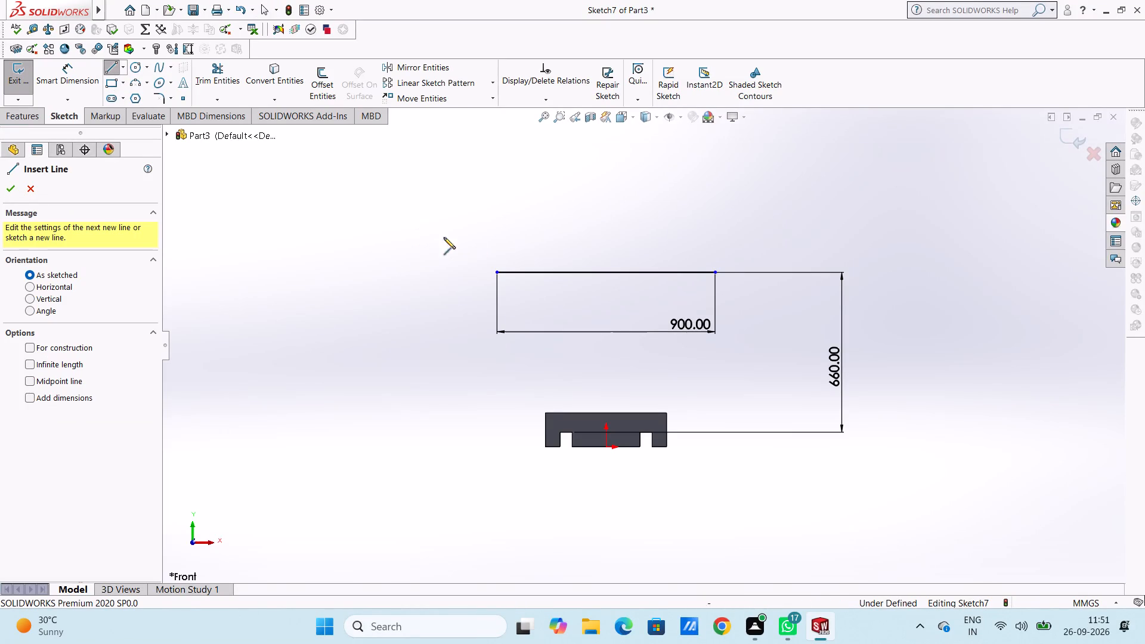
left_click(497, 273)
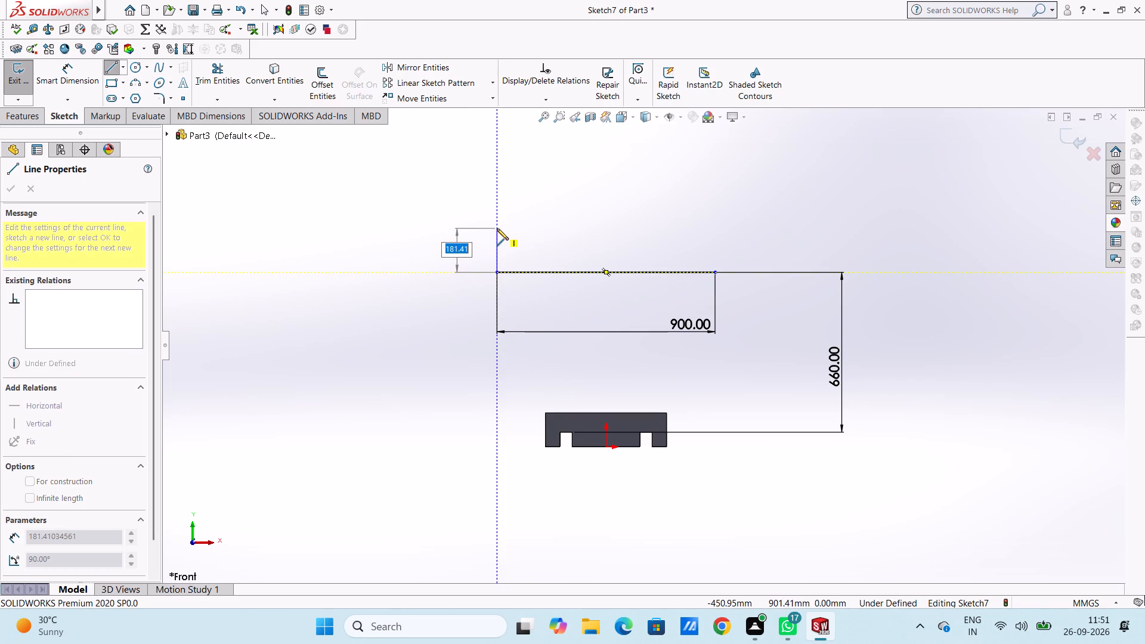
type("140")
key("Return")
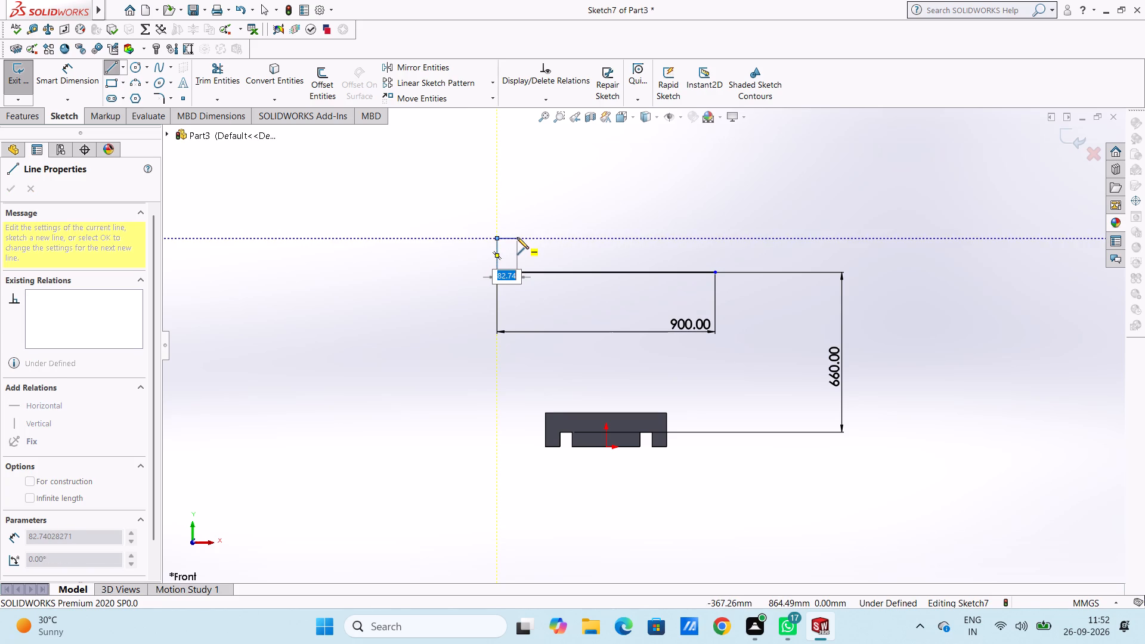
type("60")
key("Return")
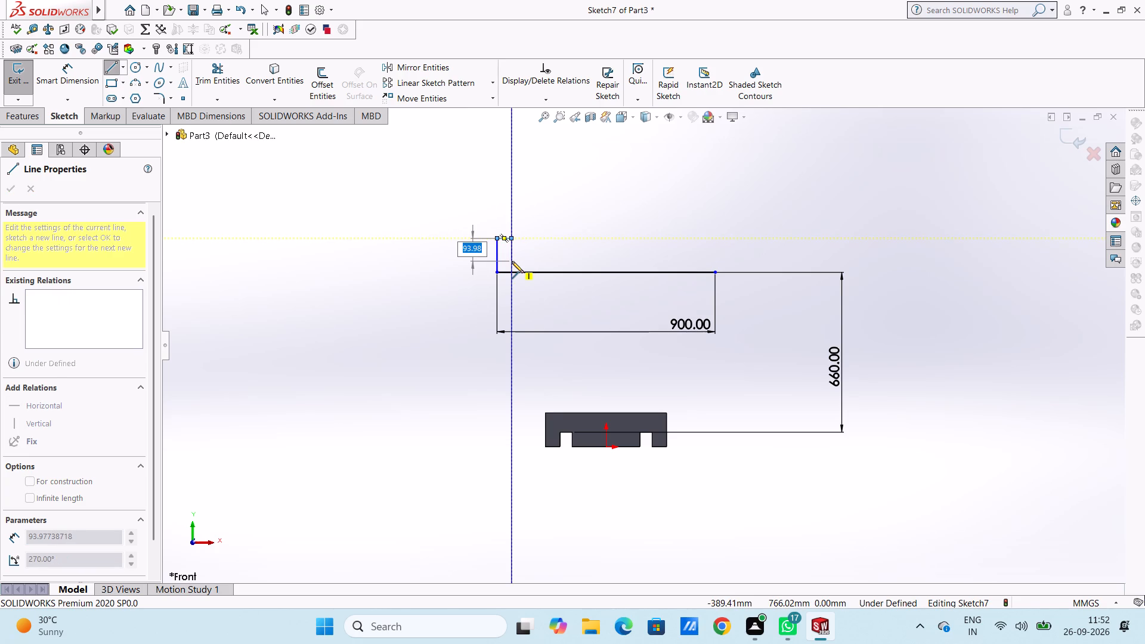
type("60")
key("Return")
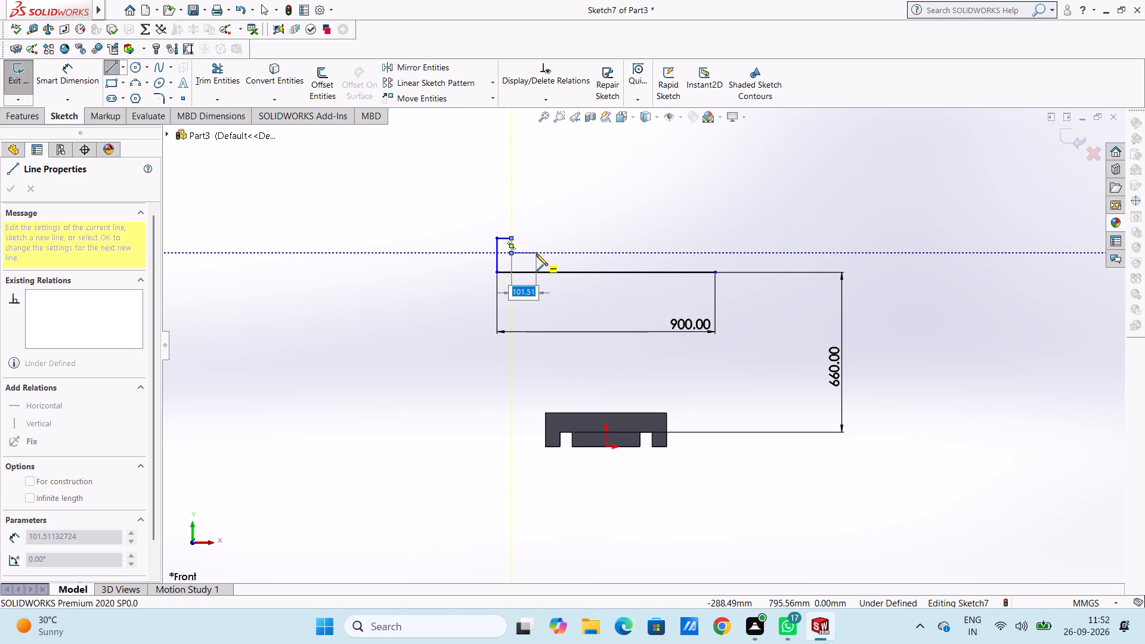
type("50")
key("Return")
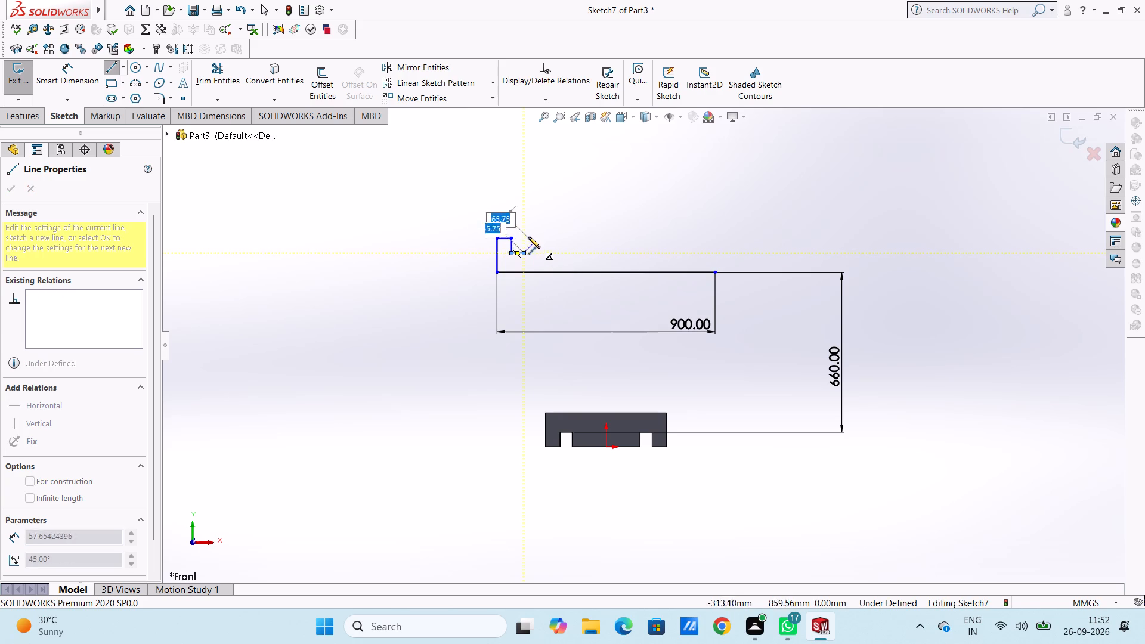
left_click(525, 239)
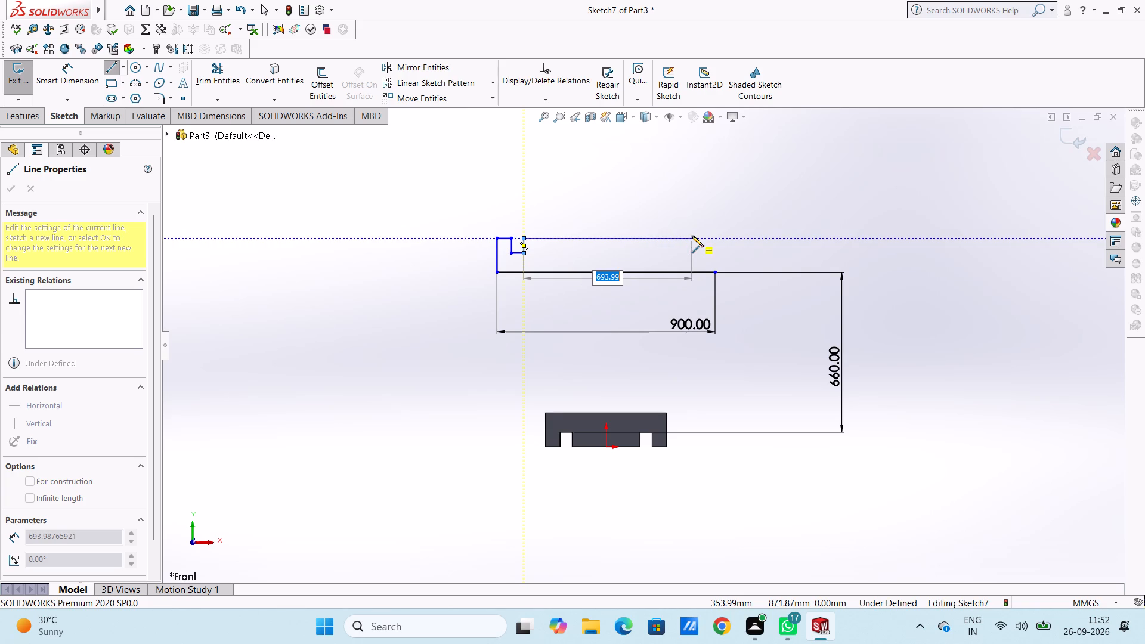
key("Escape")
key("Escape")
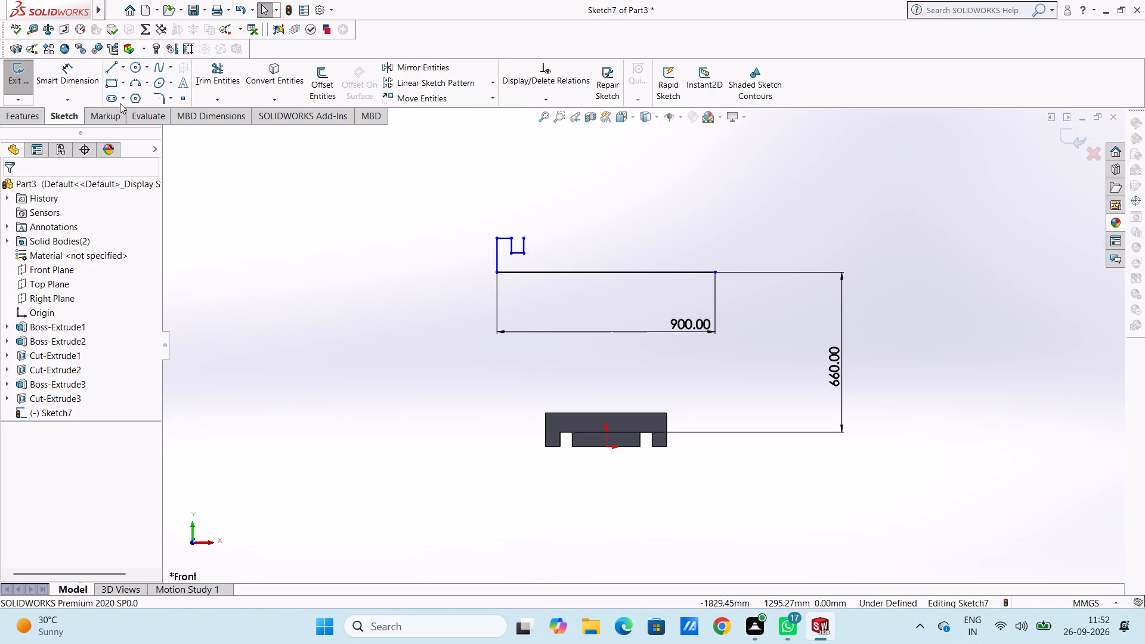
Add a 140 mm dimension to the profile's left vertical line and a 60 mm dimension to its short top line.
left_click(79, 78)
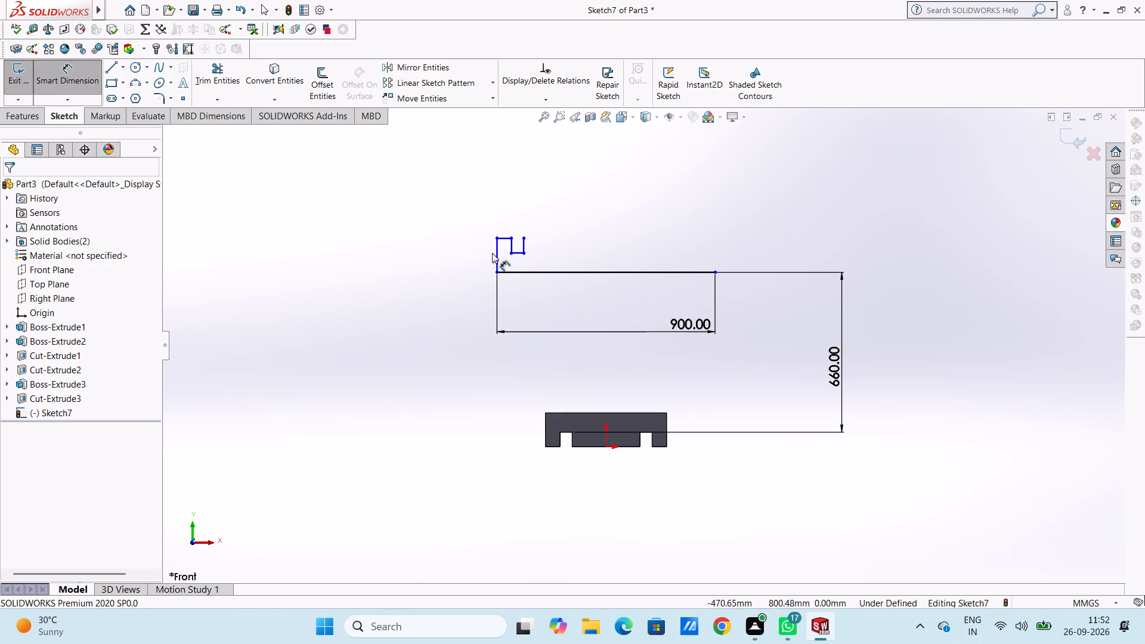
left_click(497, 256)
left_click(357, 259)
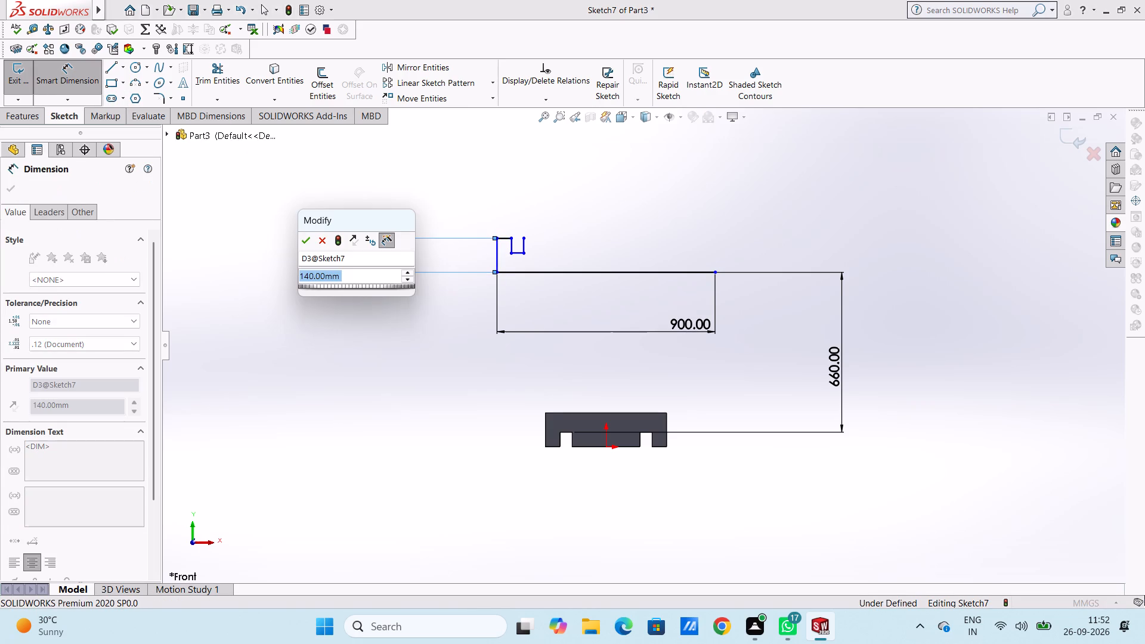
left_click(304, 241)
left_click(292, 234)
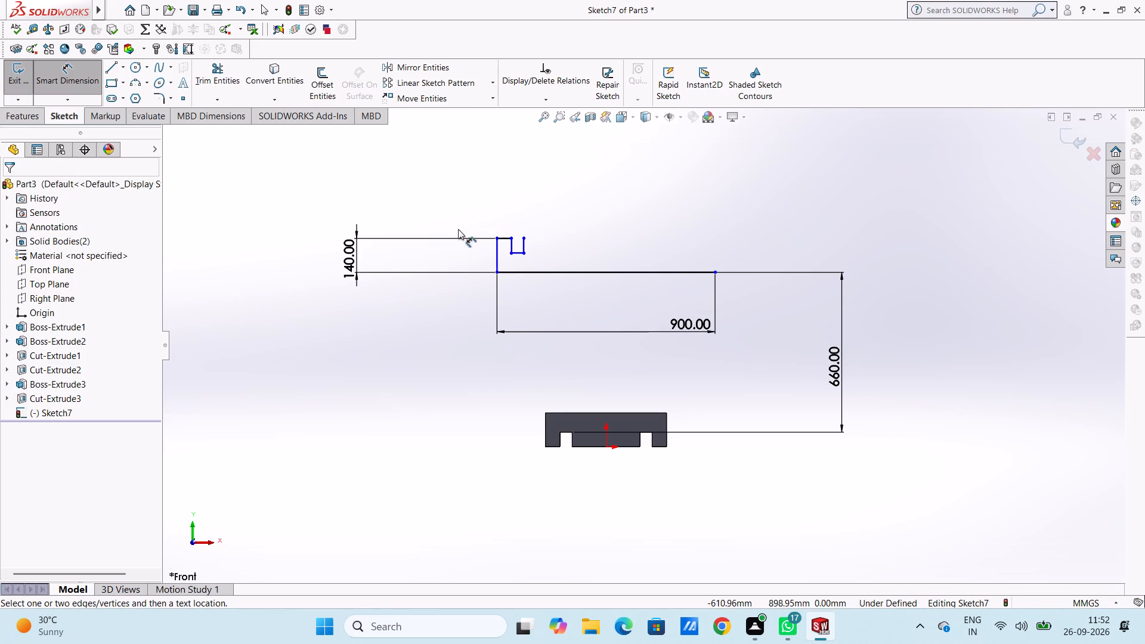
left_click(502, 237)
left_click(504, 167)
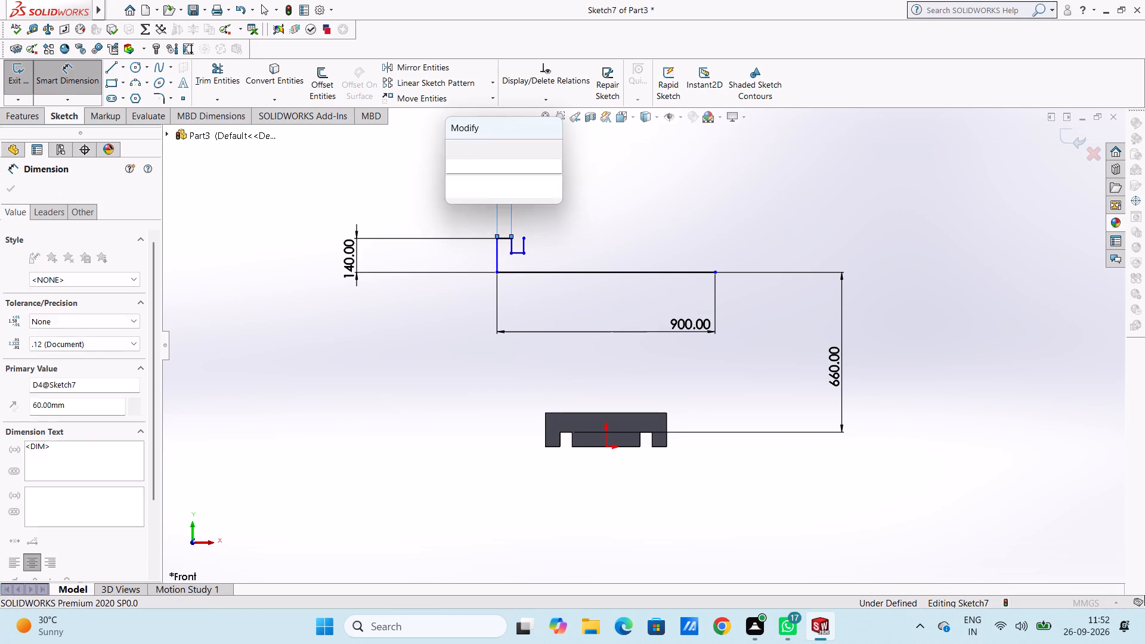
left_click(454, 145)
left_click(362, 171)
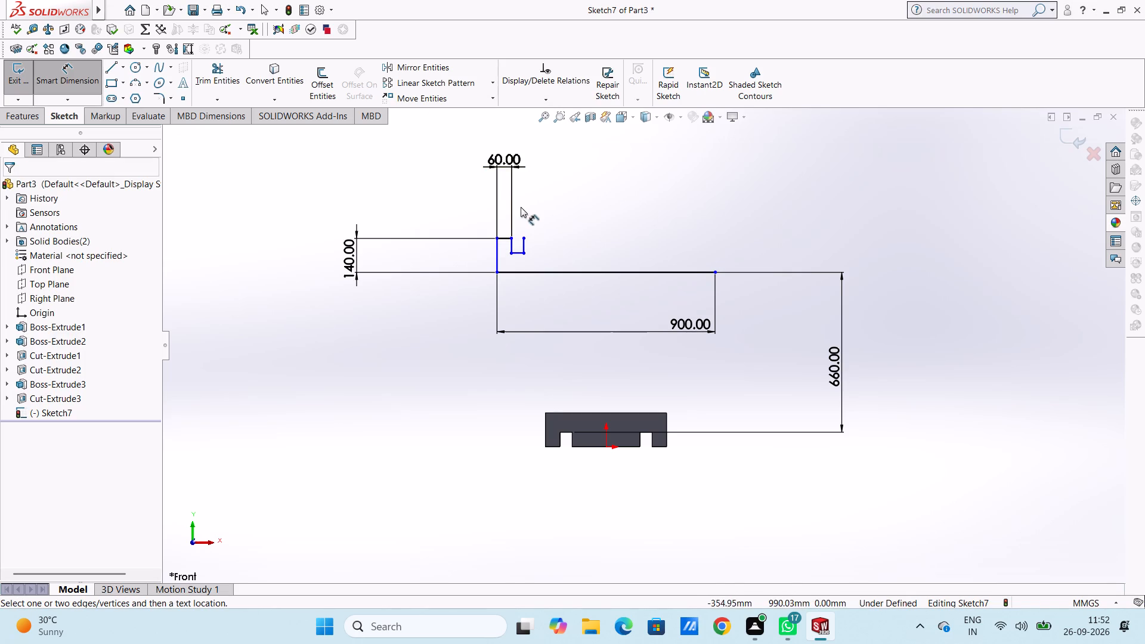
Add a 50 mm dimension to the bottom line of the profile's left notch.
scroll(521, 208, "down", 3)
left_click(541, 311)
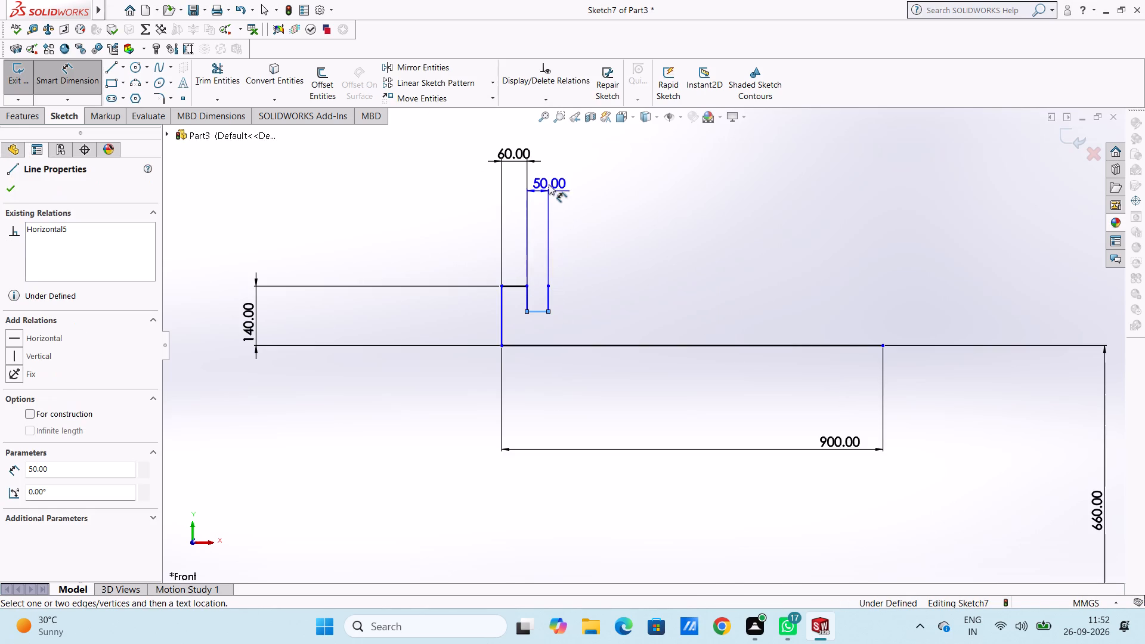
left_click(549, 183)
left_click(496, 163)
left_click(432, 177)
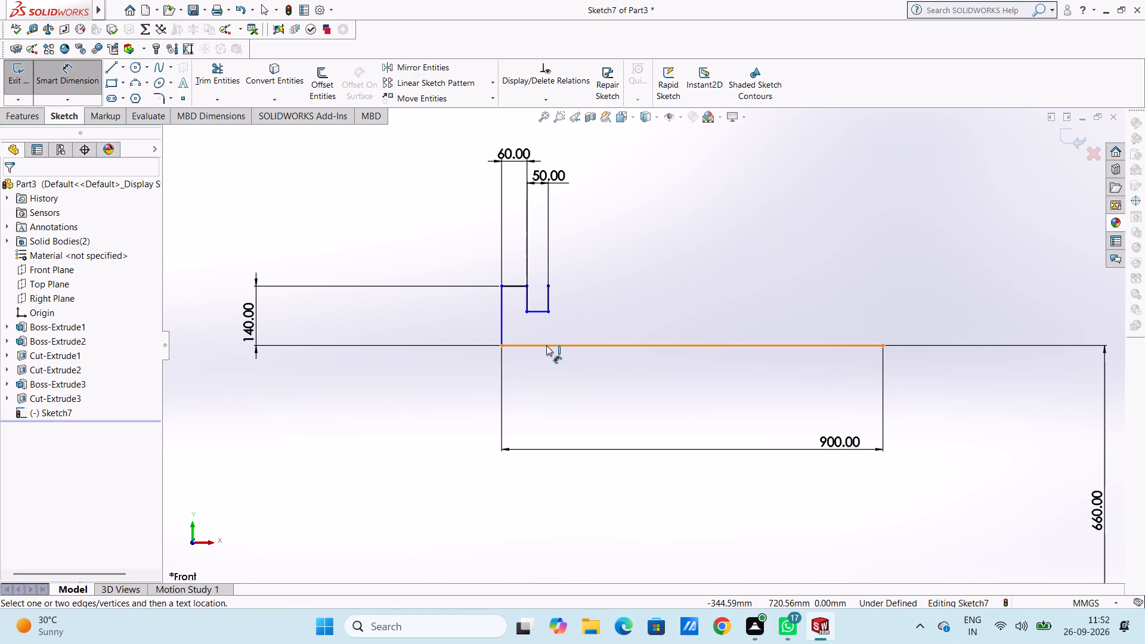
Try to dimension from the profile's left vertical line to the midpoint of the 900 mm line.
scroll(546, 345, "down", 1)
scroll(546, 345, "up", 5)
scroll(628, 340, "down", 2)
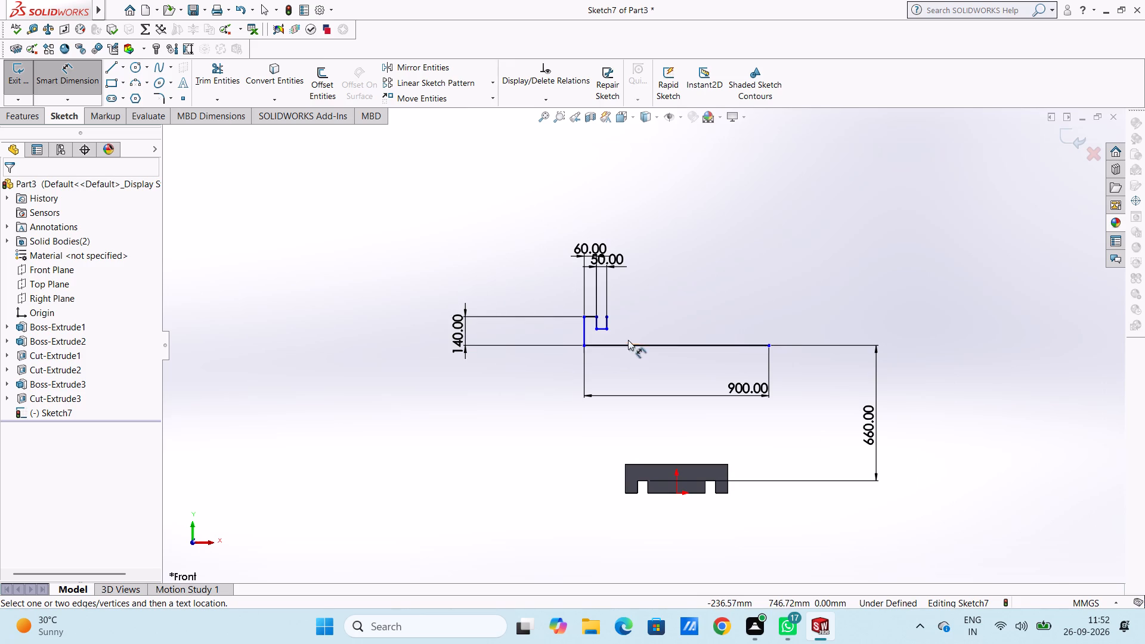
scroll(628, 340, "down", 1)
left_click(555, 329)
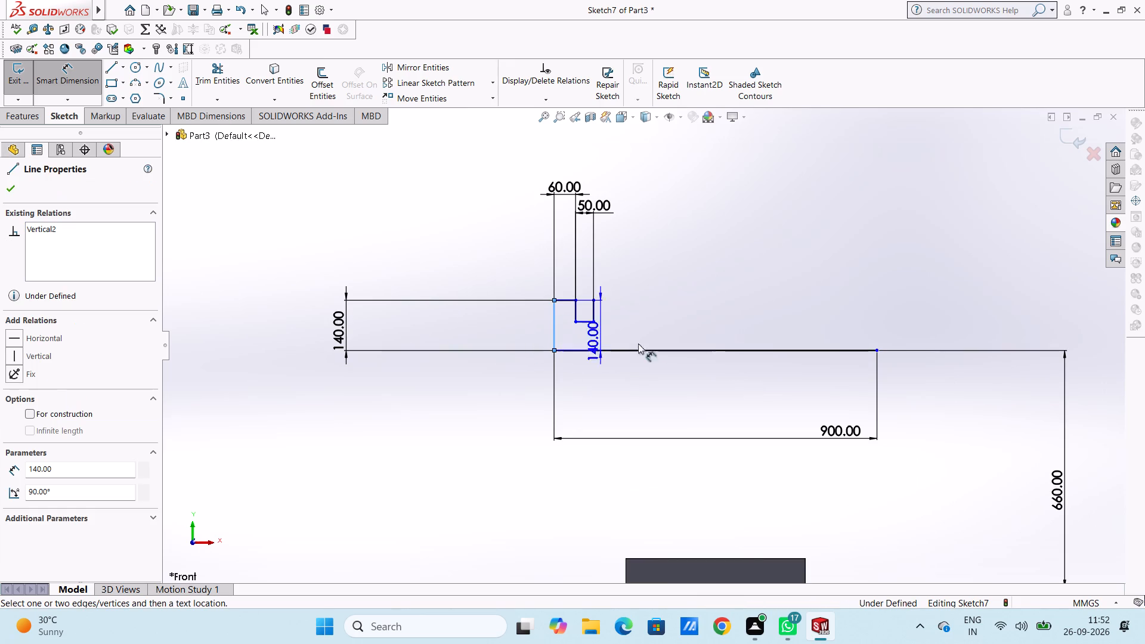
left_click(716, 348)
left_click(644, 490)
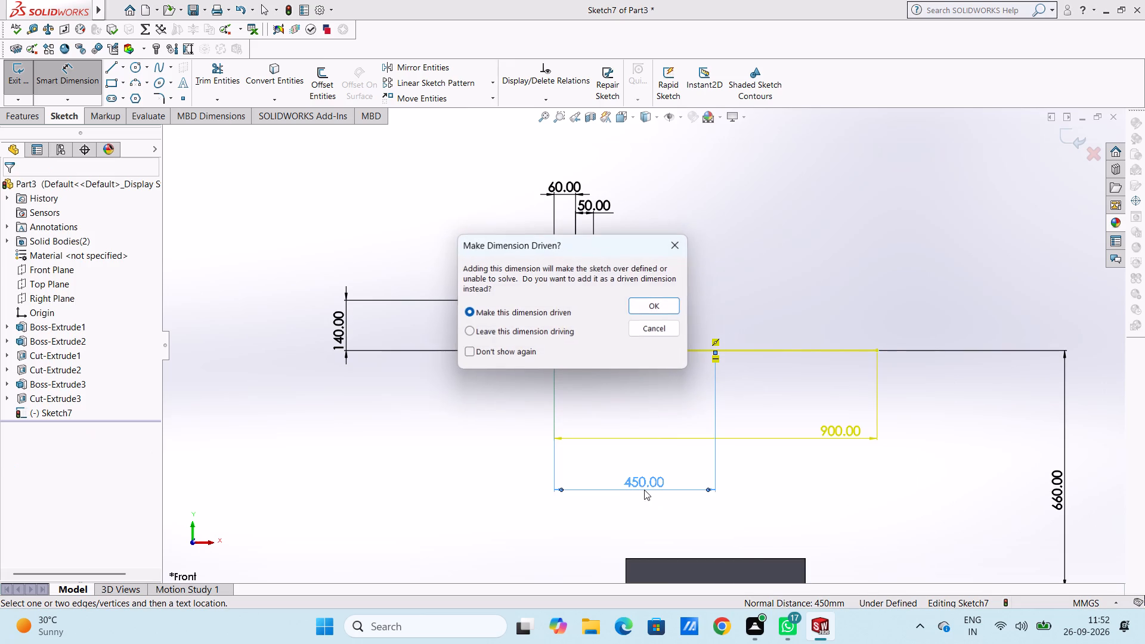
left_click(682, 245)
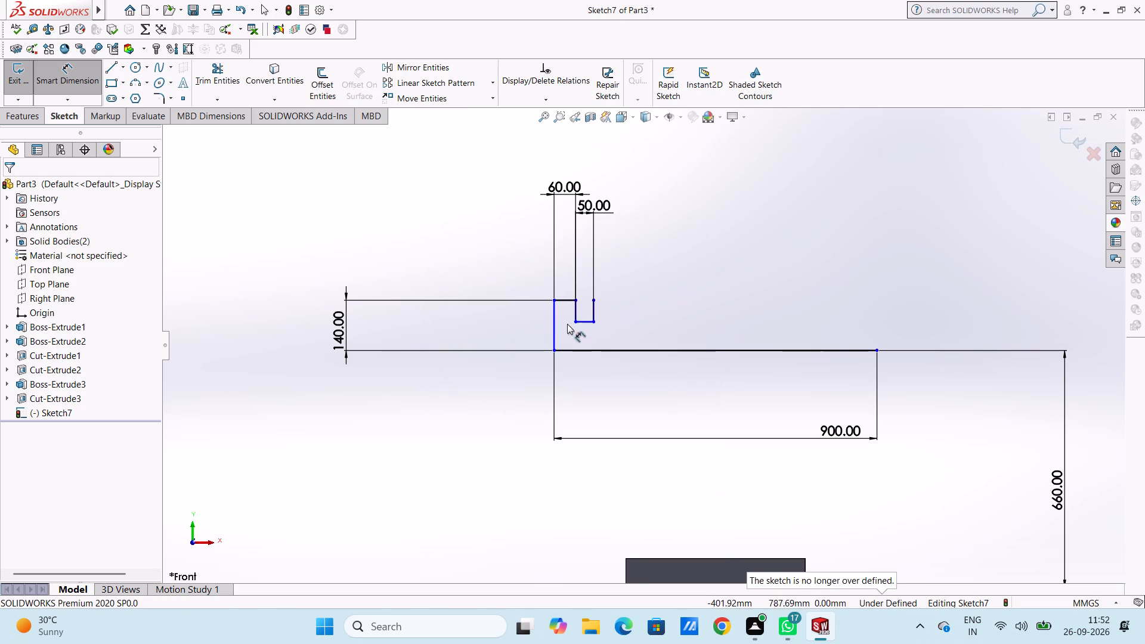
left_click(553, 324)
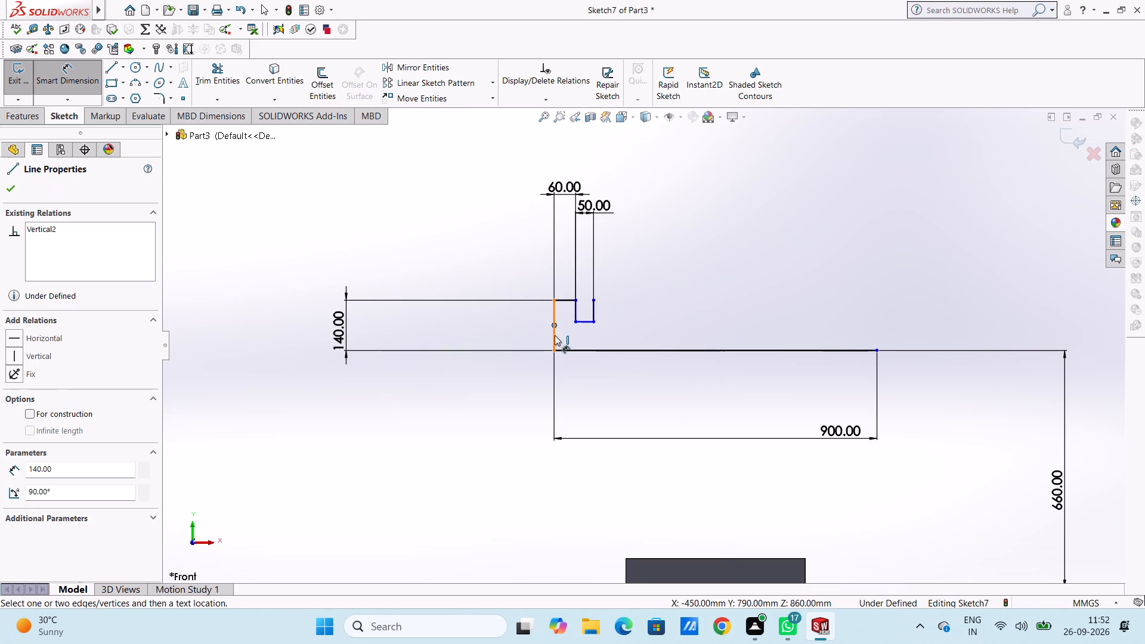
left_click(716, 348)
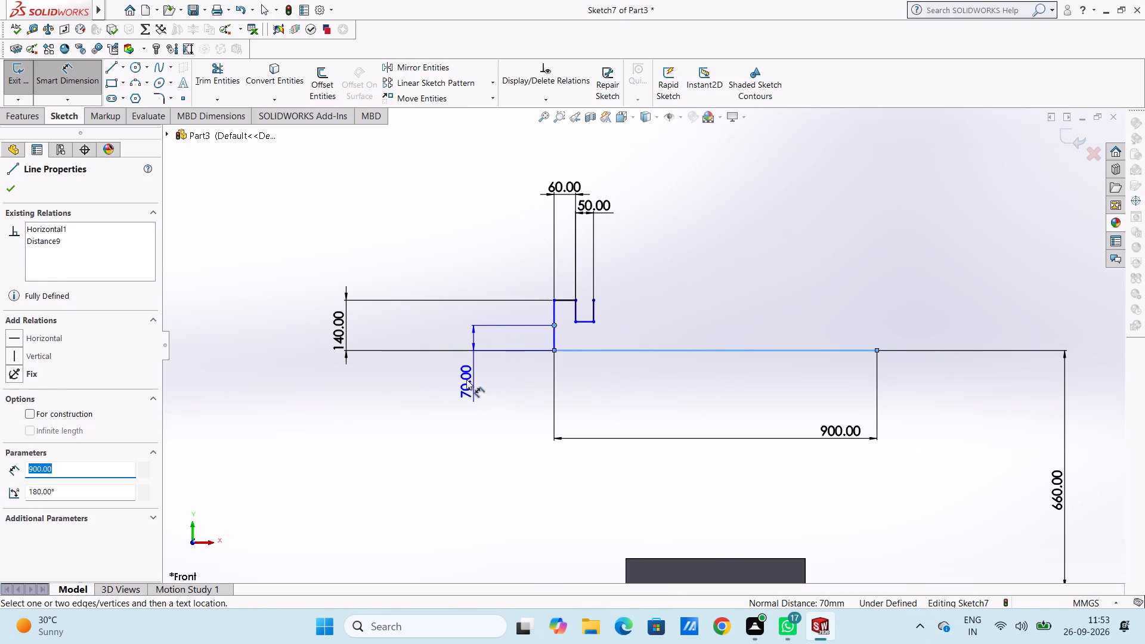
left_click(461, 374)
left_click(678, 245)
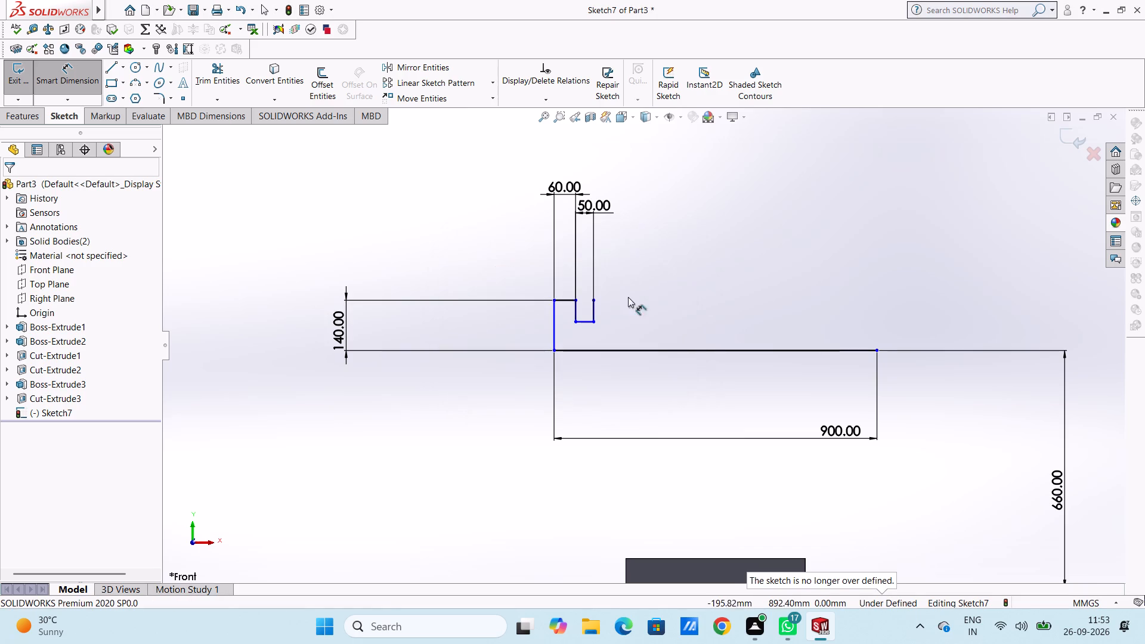
Add a 60 mm depth dimension to the left notch's inner vertical line.
left_click(596, 311)
left_click(689, 296)
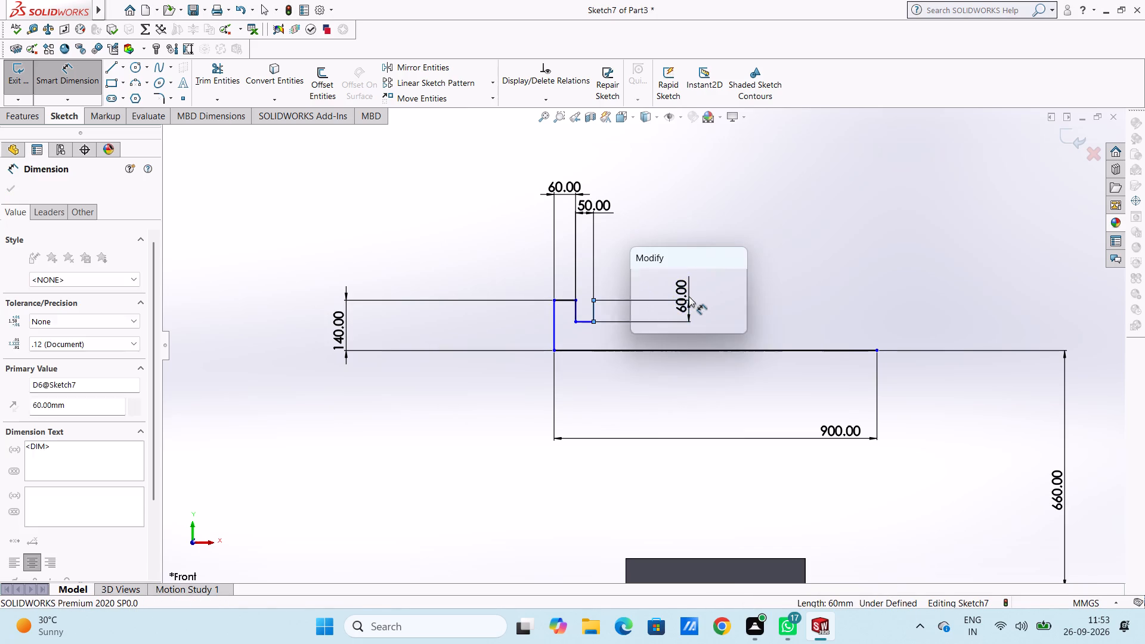
left_click(639, 277)
left_click(630, 256)
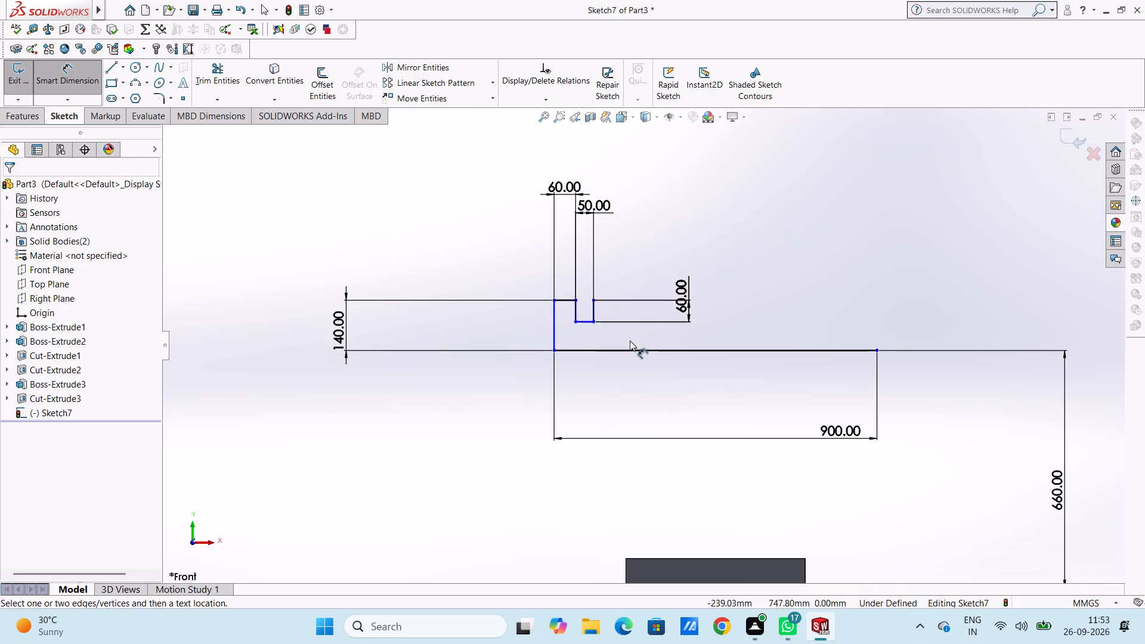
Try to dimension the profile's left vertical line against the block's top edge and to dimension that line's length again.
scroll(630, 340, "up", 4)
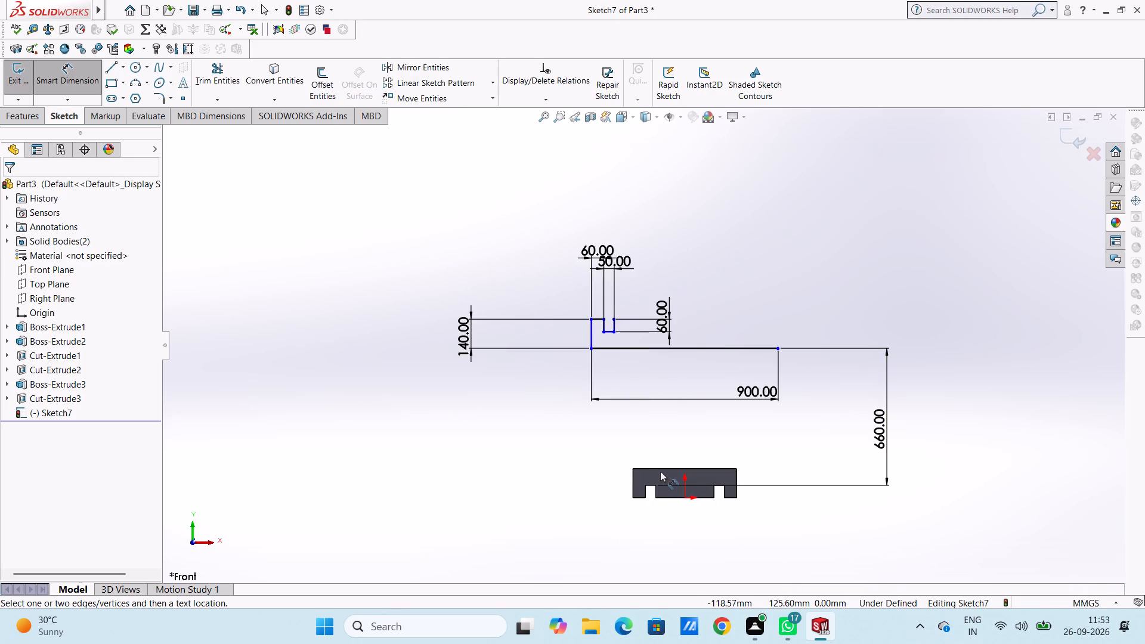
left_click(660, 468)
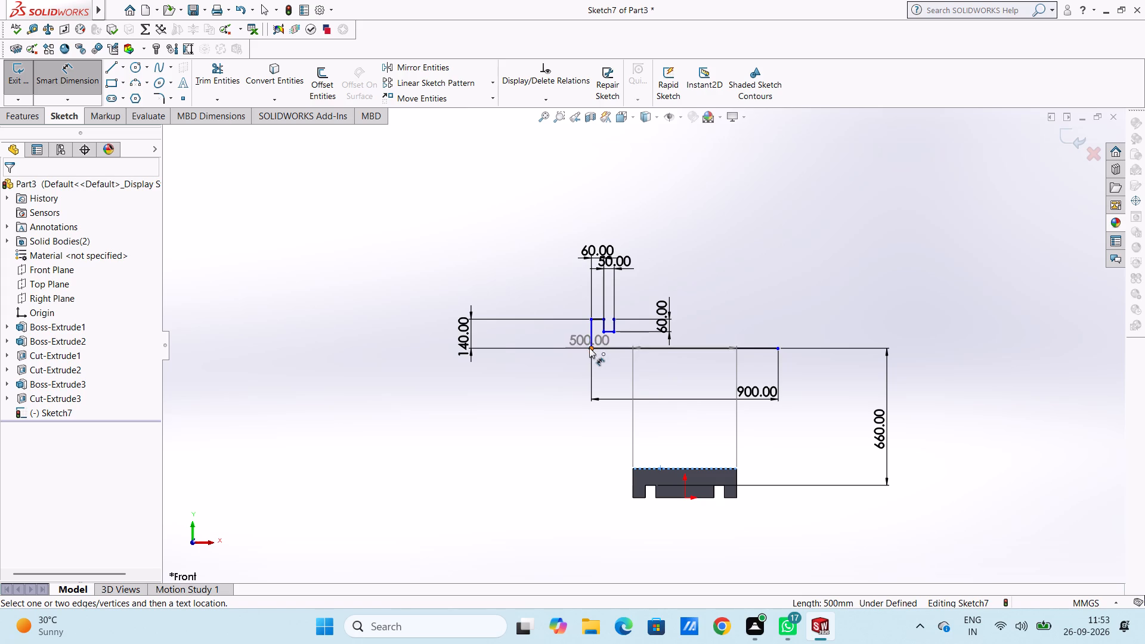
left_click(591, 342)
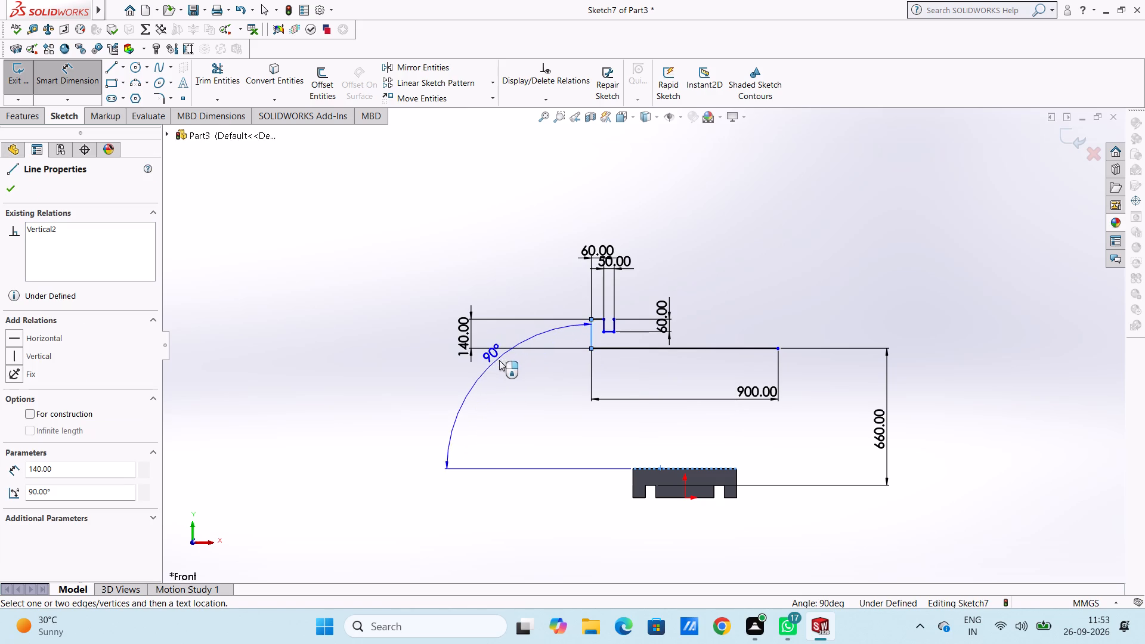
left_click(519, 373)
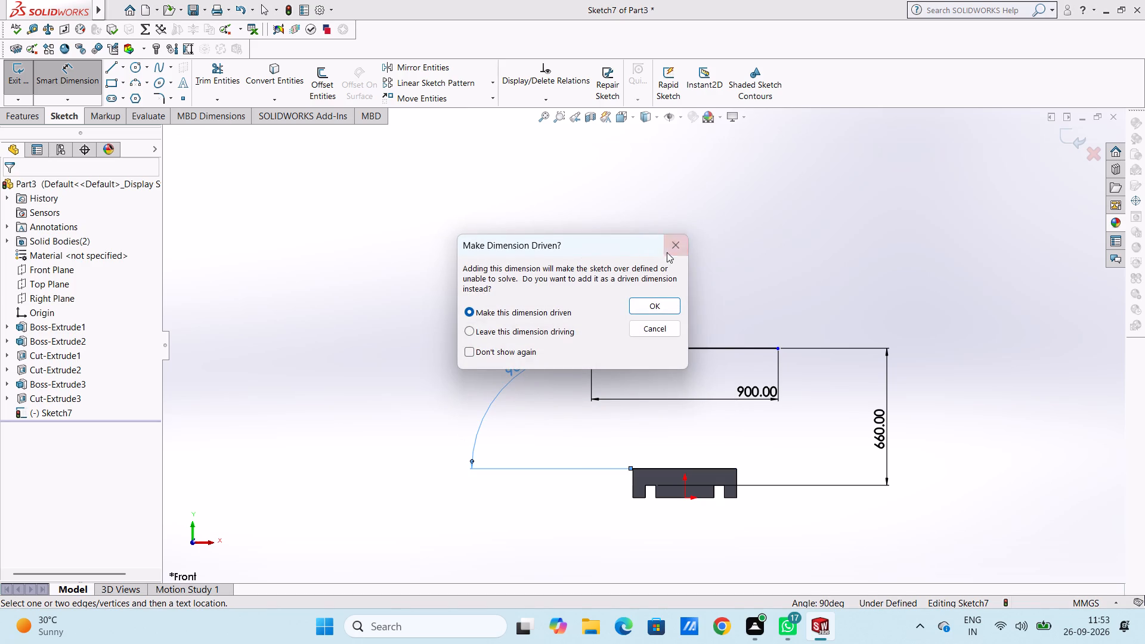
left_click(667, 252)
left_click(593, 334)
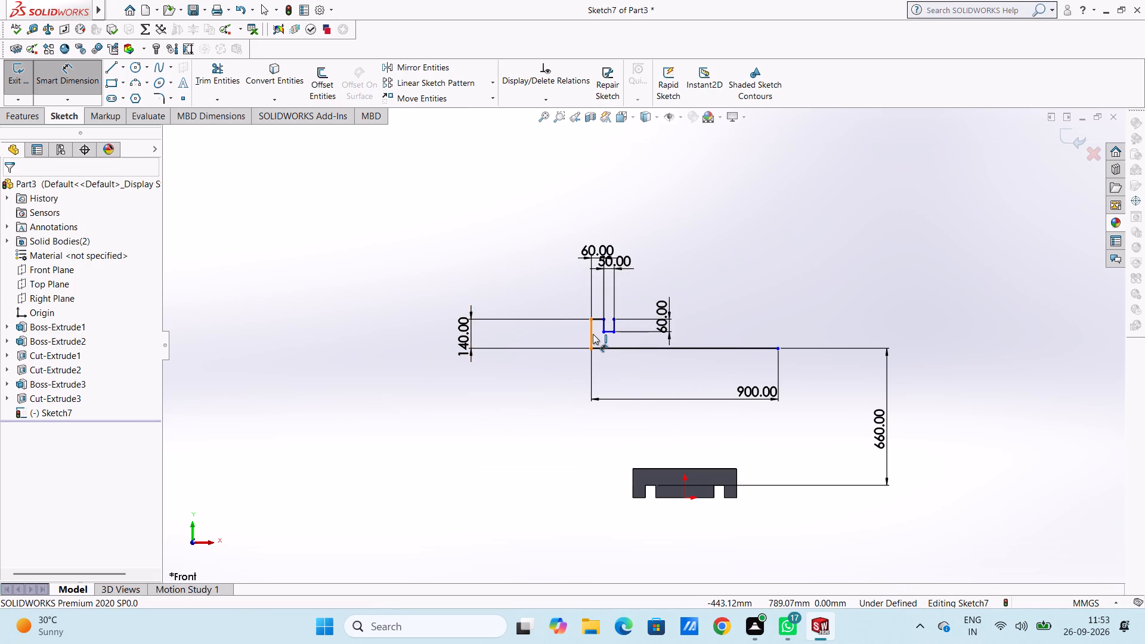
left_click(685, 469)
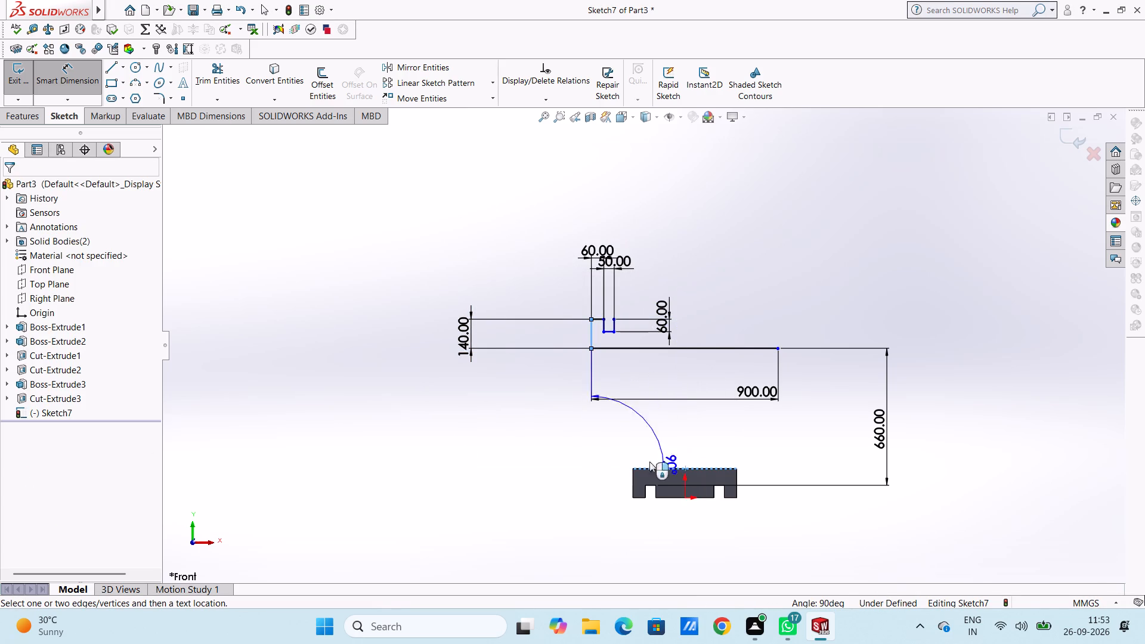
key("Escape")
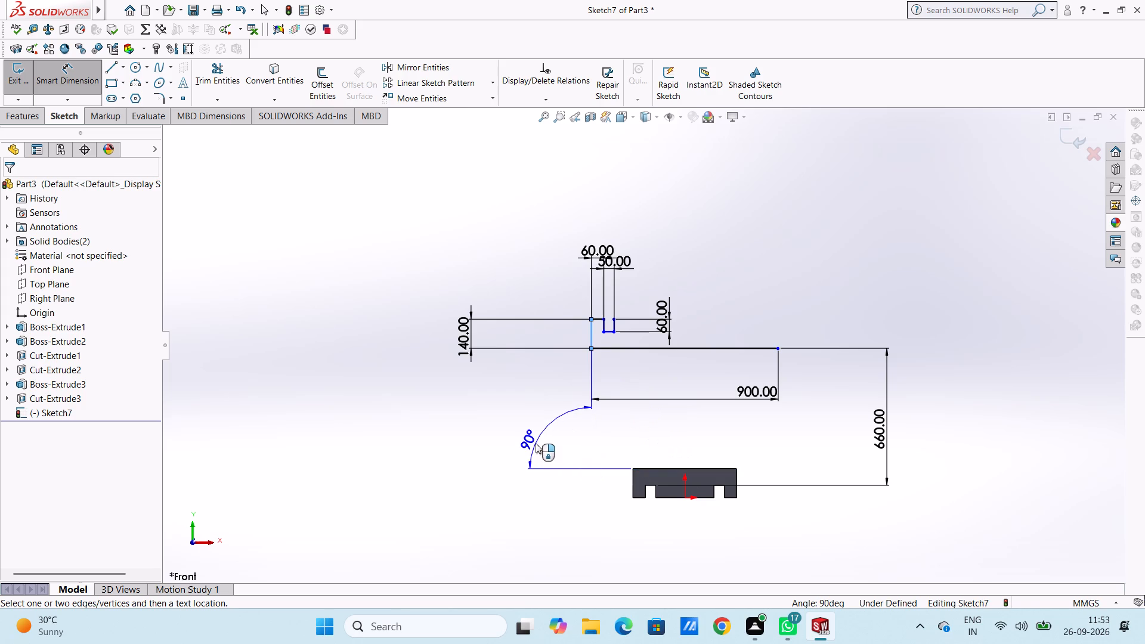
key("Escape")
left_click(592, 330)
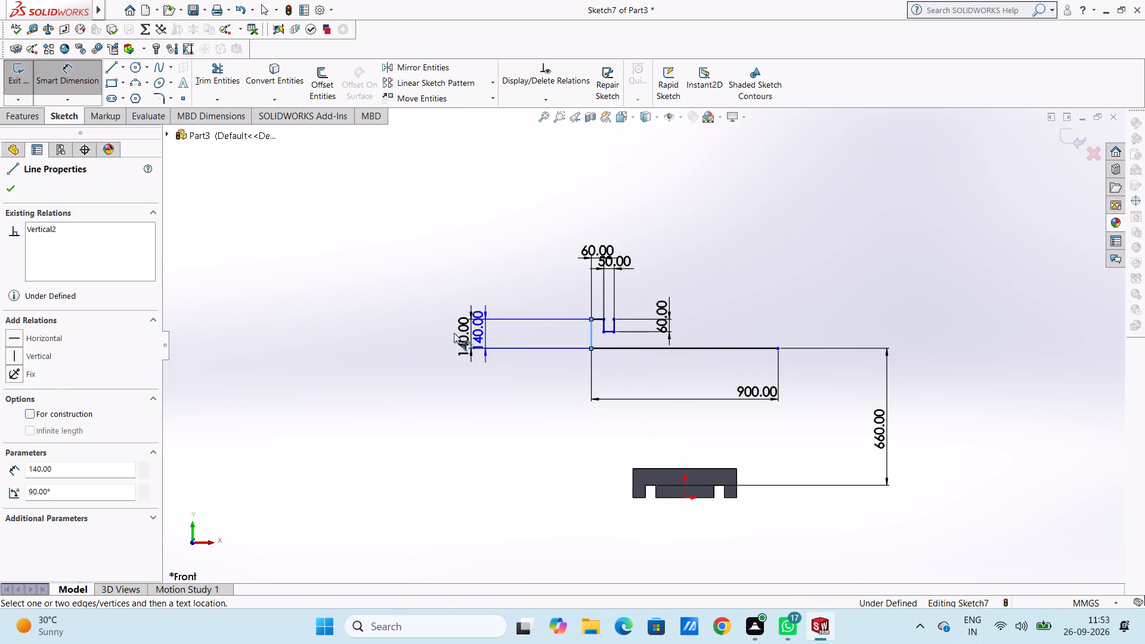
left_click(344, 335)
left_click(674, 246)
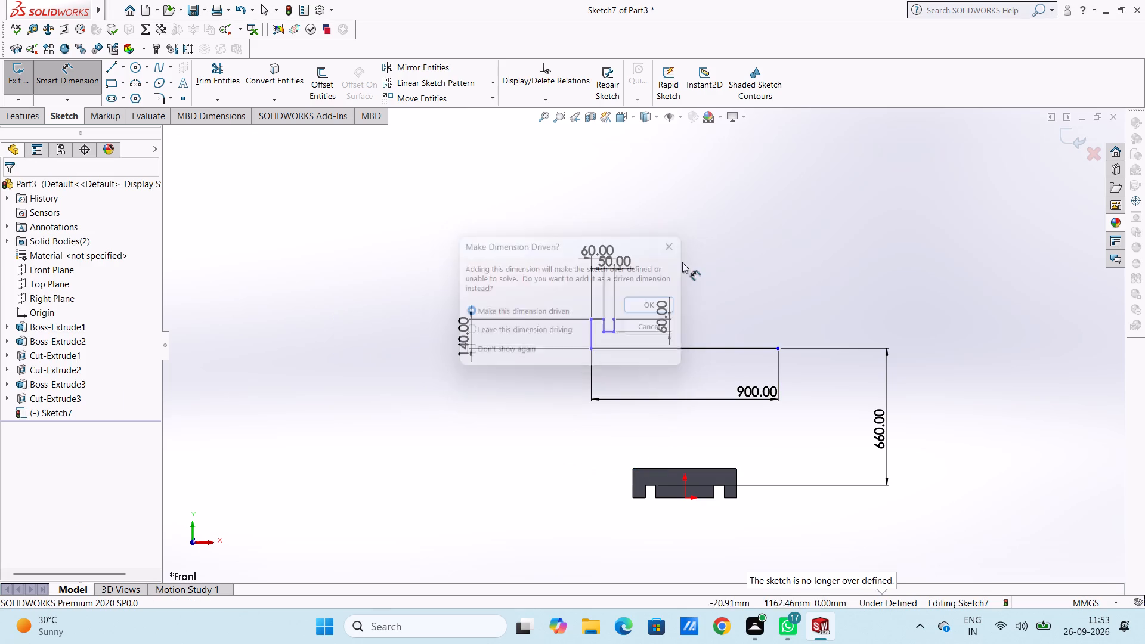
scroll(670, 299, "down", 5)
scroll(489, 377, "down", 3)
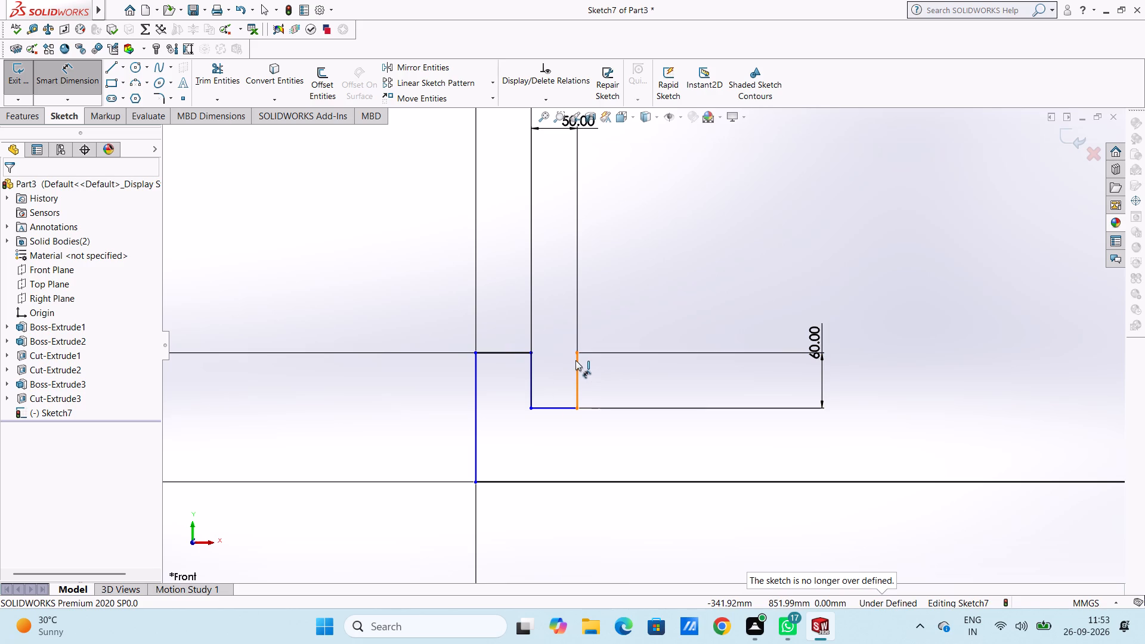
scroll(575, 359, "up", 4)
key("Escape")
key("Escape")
From the 900 mm line's right end, draw connected lines up level with the profile's top, 60 mm left, 60 mm down, 50 mm left, and 60 mm up.
scroll(575, 359, "up", 5)
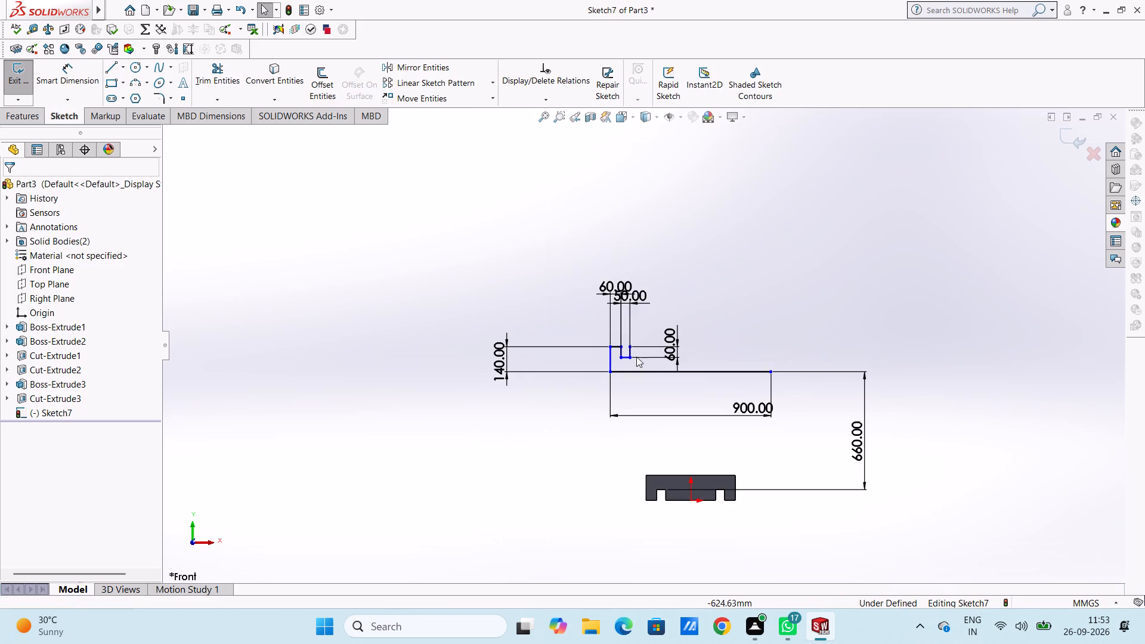
scroll(872, 311, "down", 3)
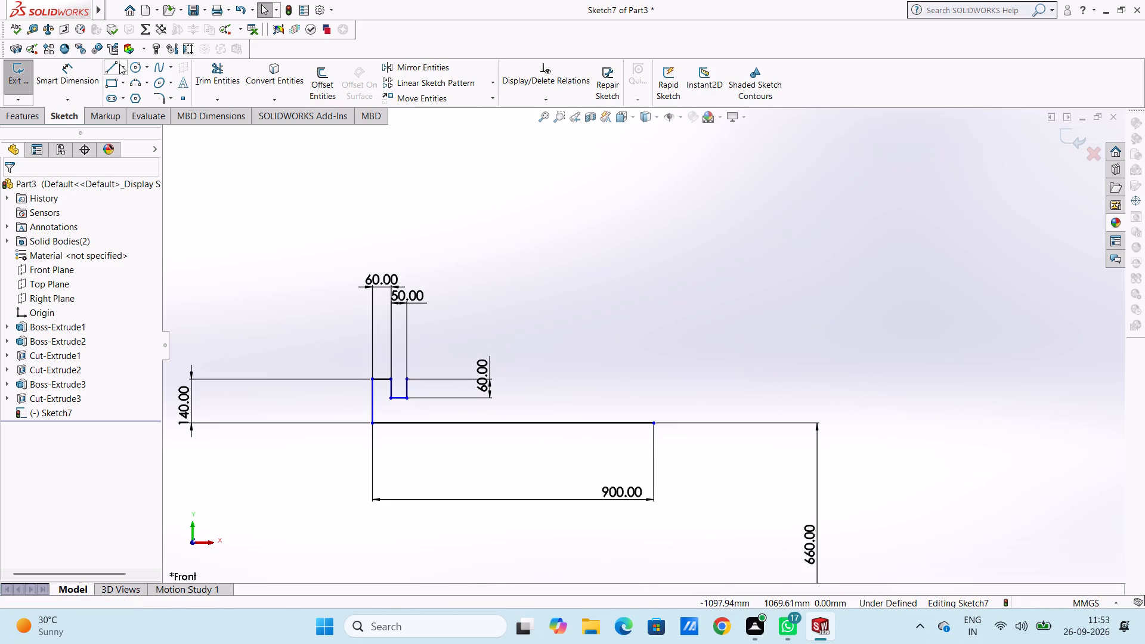
left_click(112, 67)
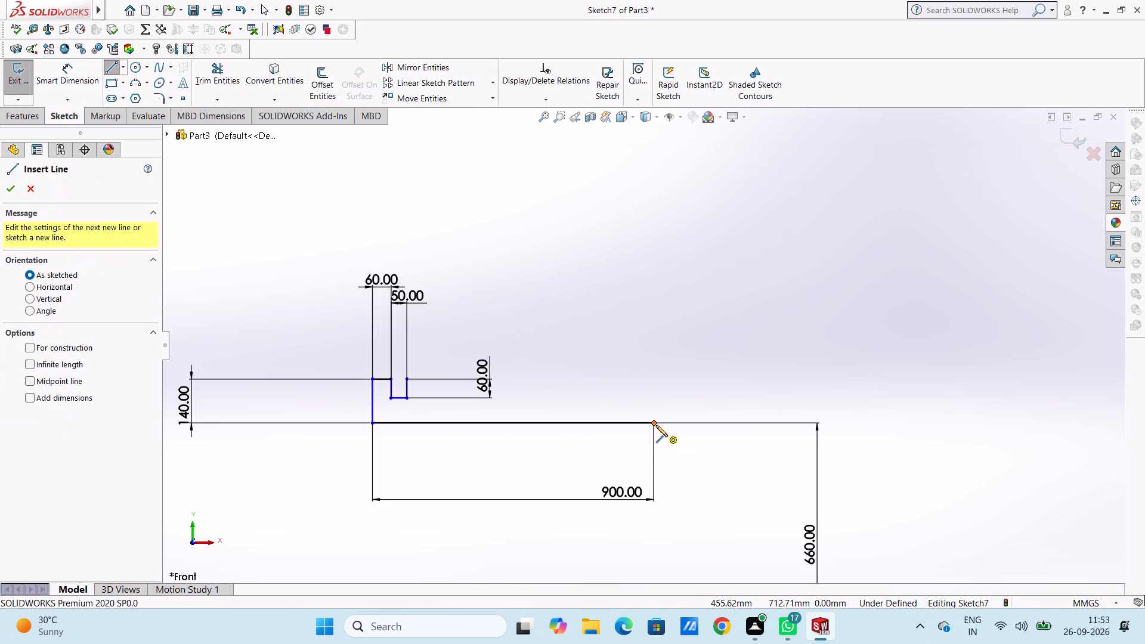
left_click(656, 425)
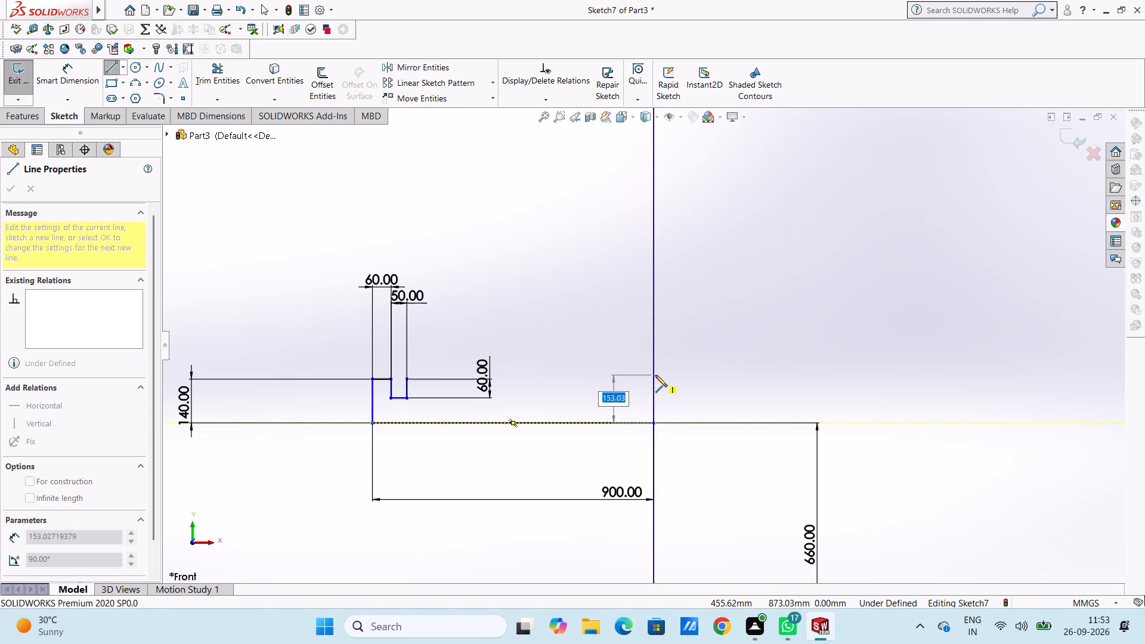
left_click(655, 379)
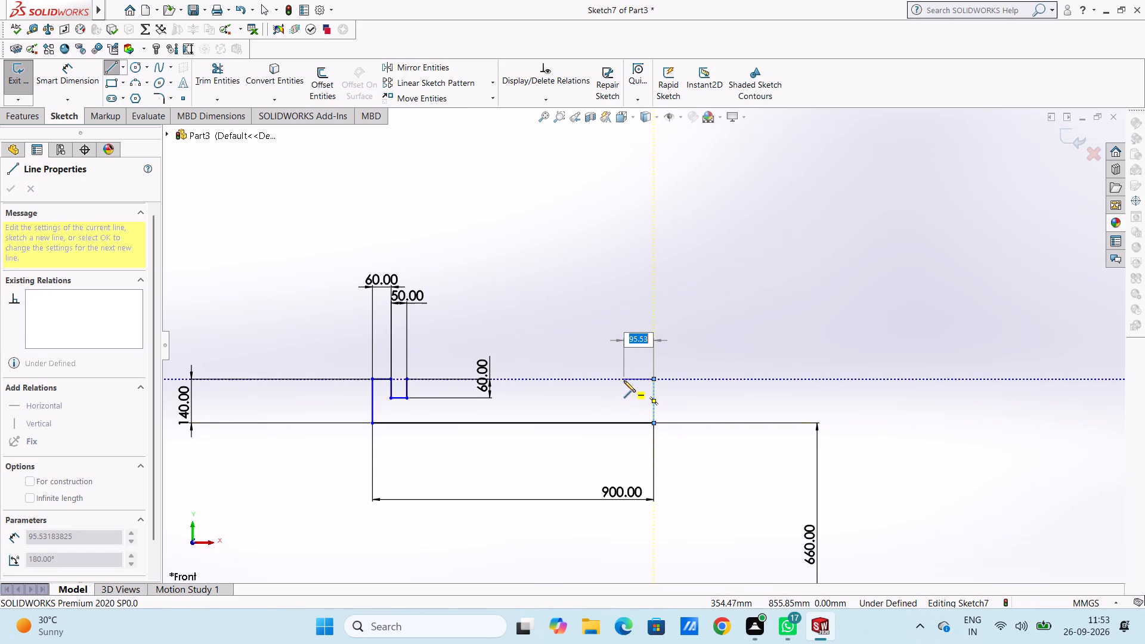
type("60")
key("Return")
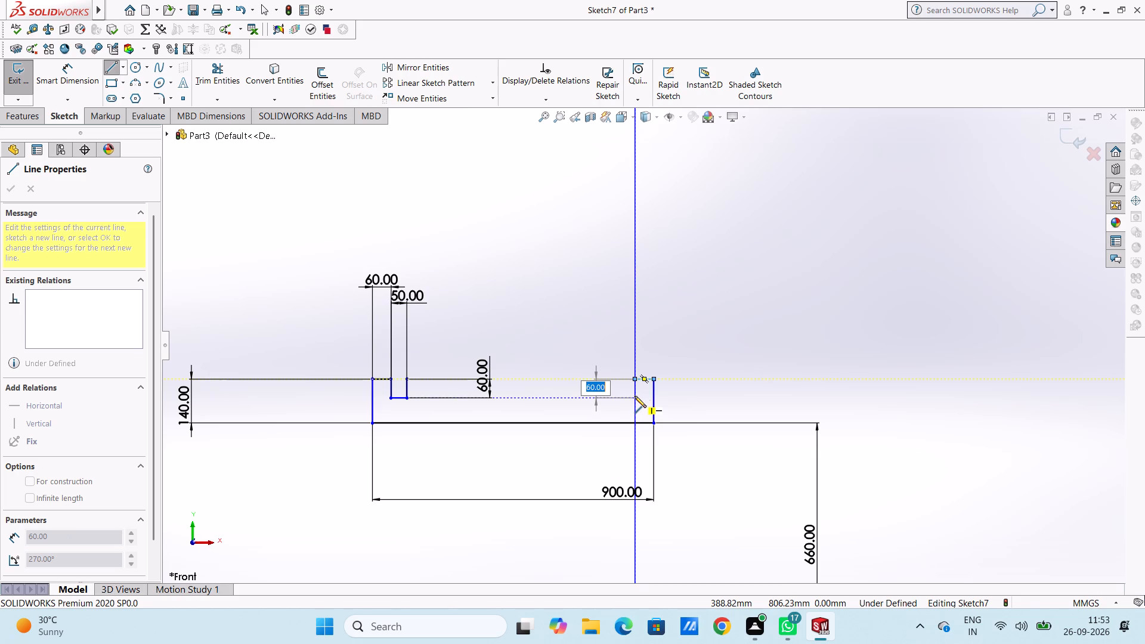
left_click(635, 396)
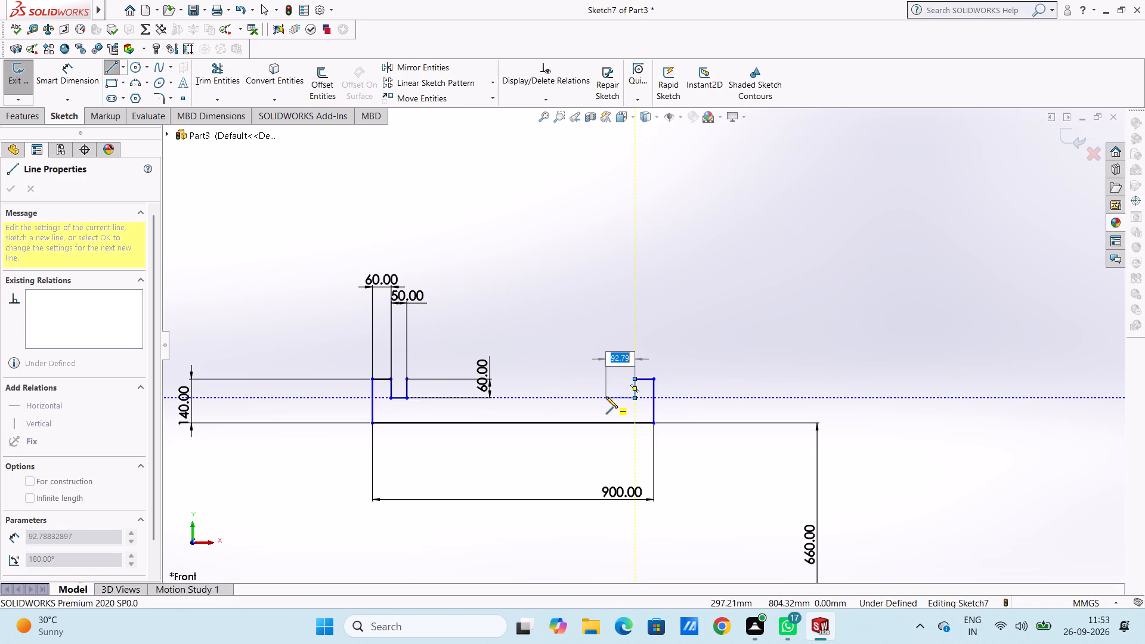
type("50")
key("Return")
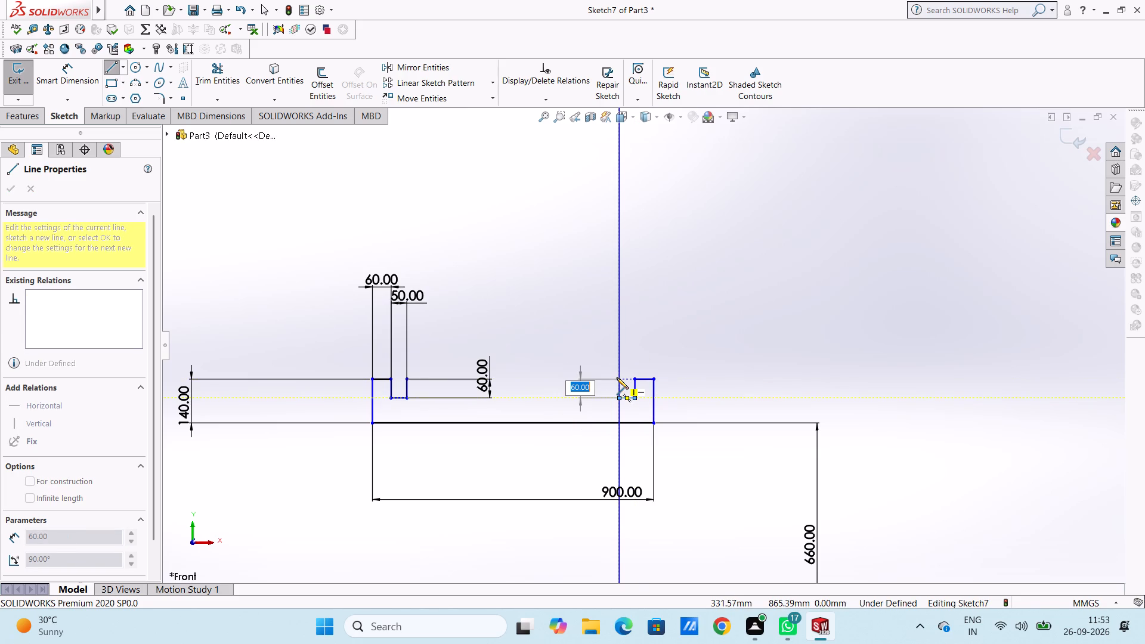
left_click(617, 377)
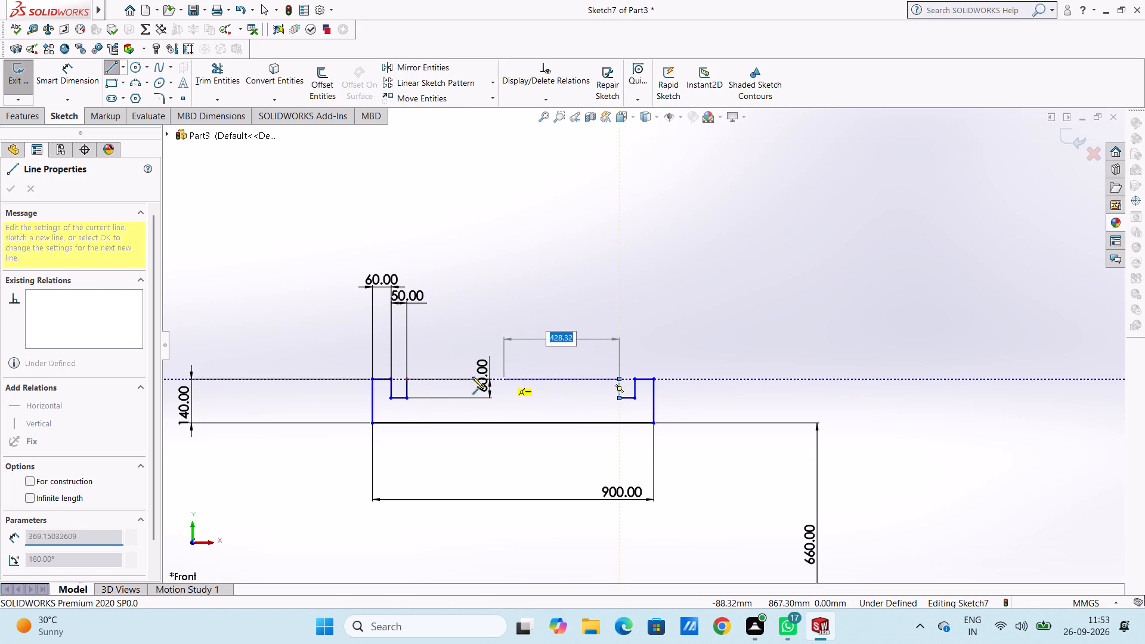
Close the profile with a 680 mm horizontal top line ending at the left notch's open inner corner.
left_click(405, 379)
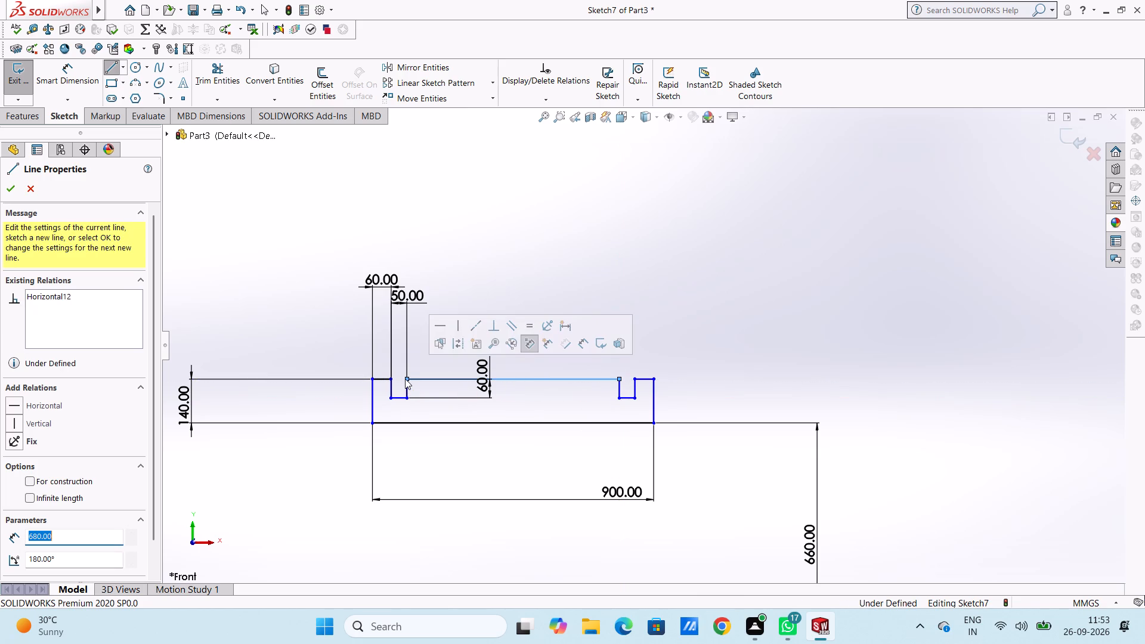
key("Escape")
key("Escape")
key("Escape")
Add a 680 mm dimension to the profile's long top line between the two notches.
scroll(405, 379, "up", 4)
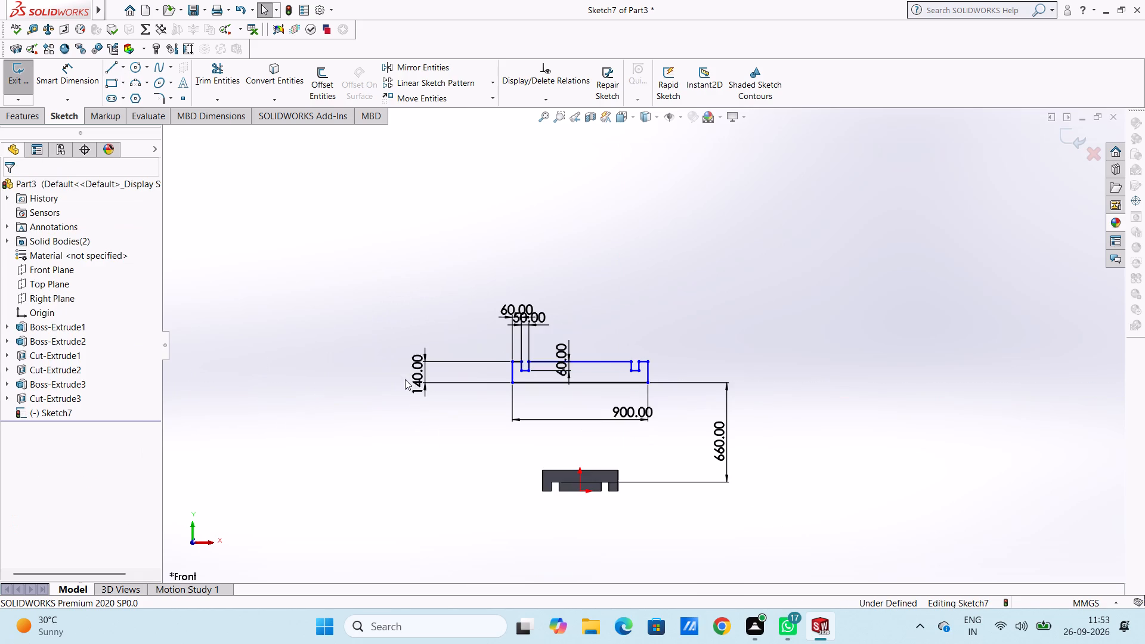
left_click(76, 82)
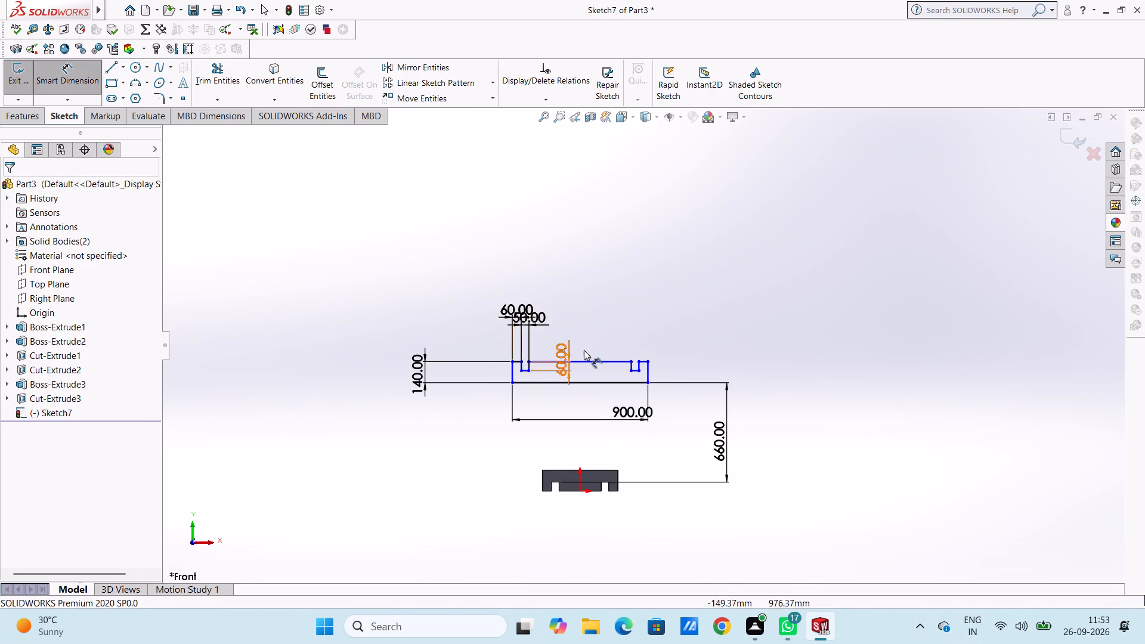
left_click(589, 360)
left_click(590, 200)
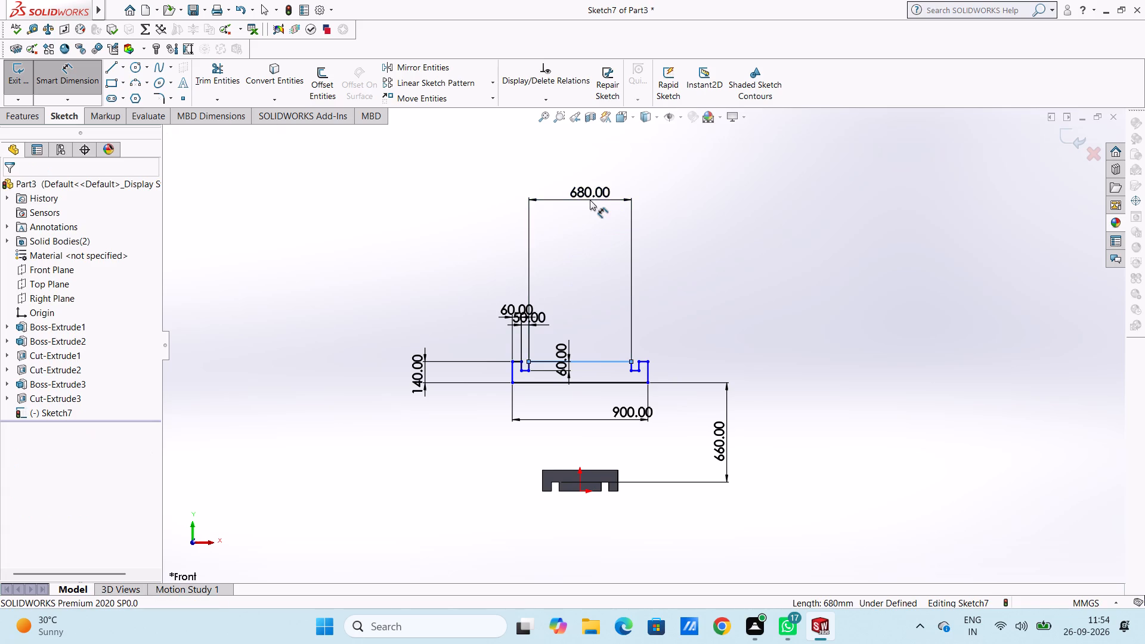
left_click(536, 184)
left_click(466, 205)
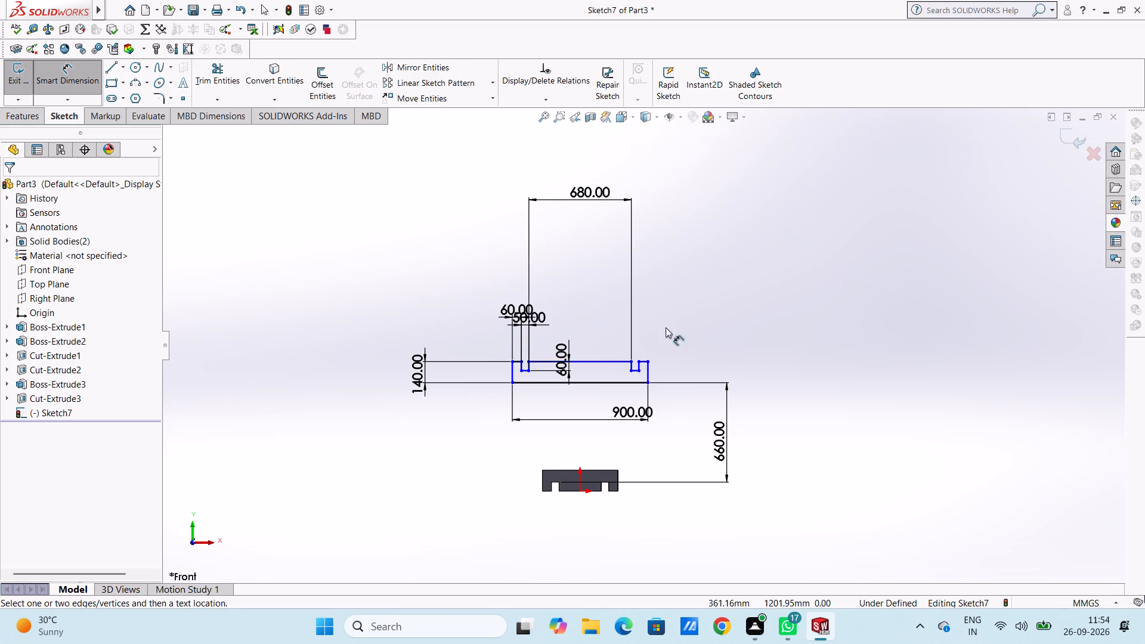
Add a 140 mm dimension to the right vertical edge of the notched profile.
left_click(648, 370)
left_click(1024, 373)
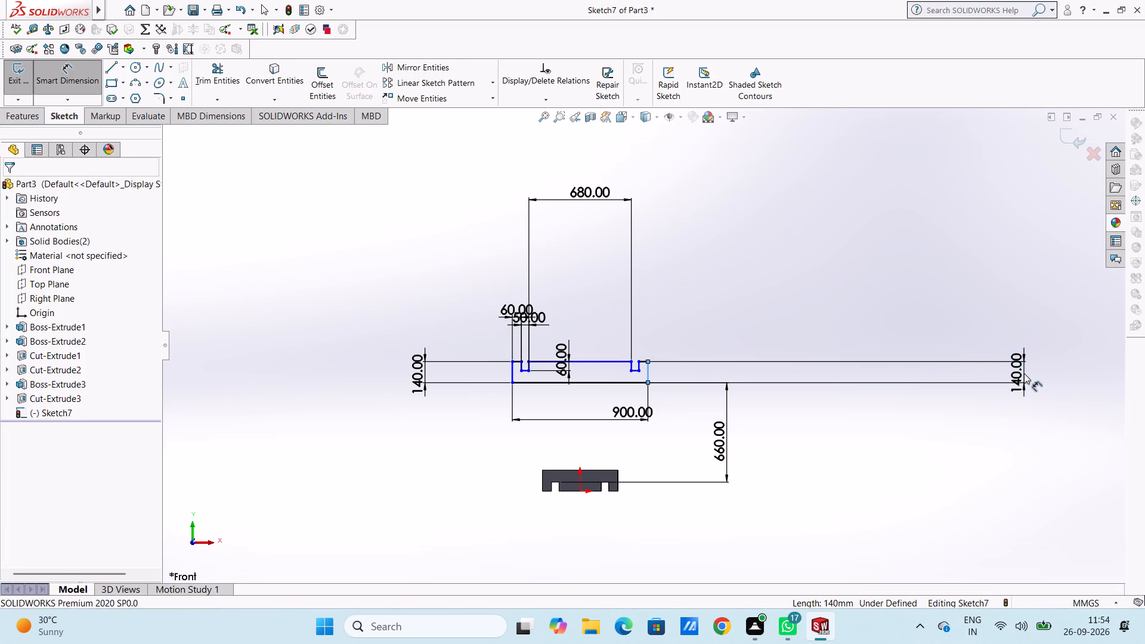
left_click(965, 357)
left_click(974, 356)
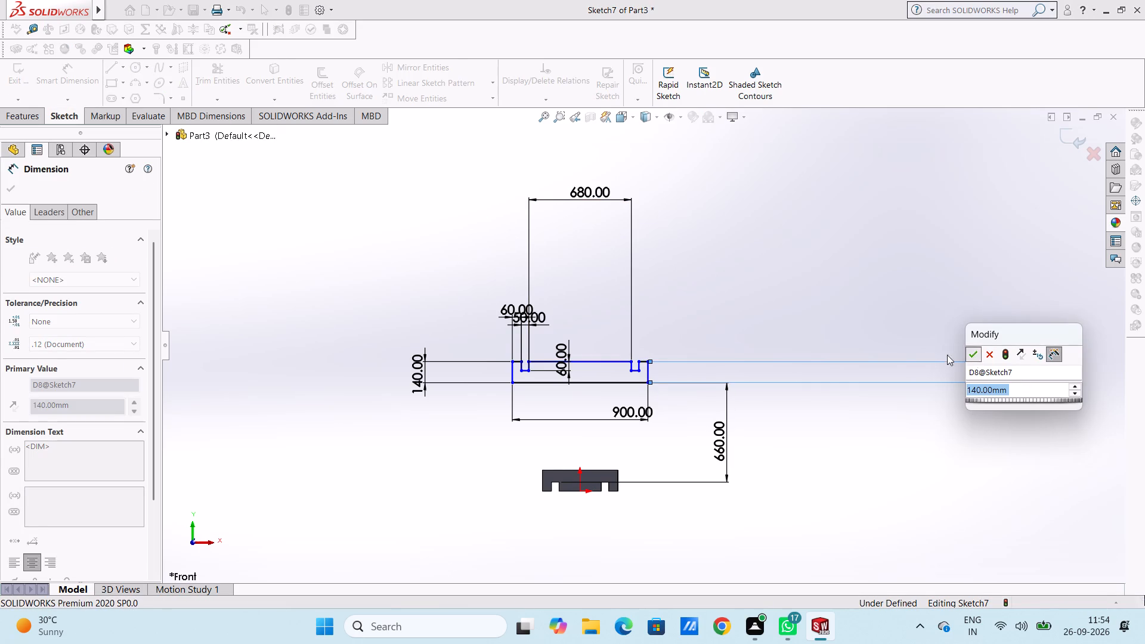
left_click(804, 349)
Dimension the right notch's outer wall at 60 mm and the short top line beside it at 60 mm.
scroll(624, 374, "down", 5)
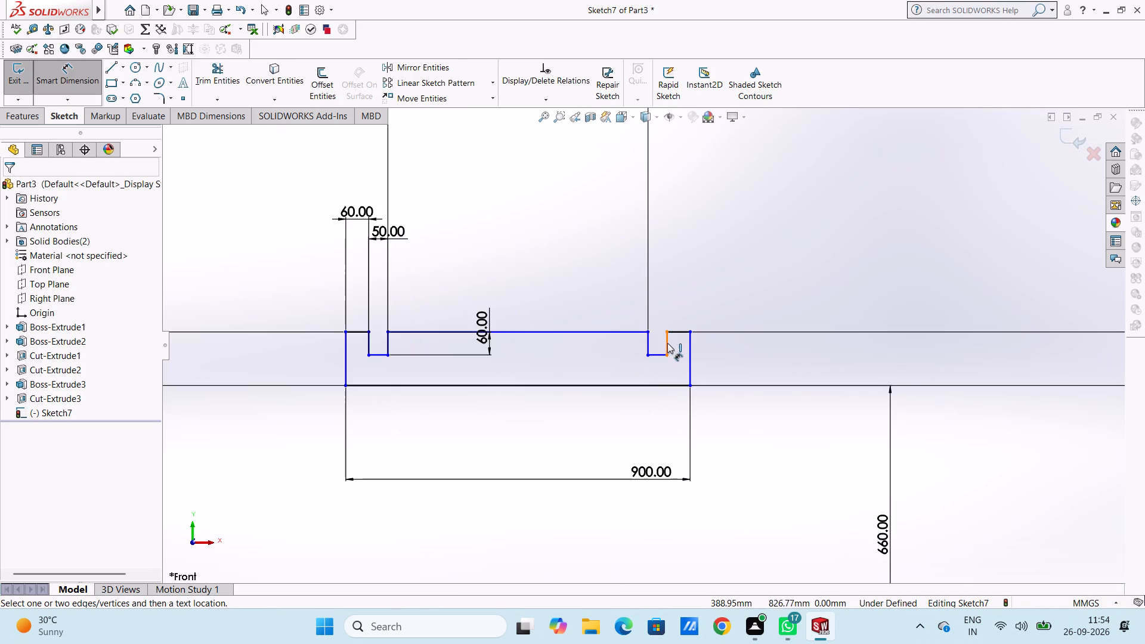
left_click(667, 343)
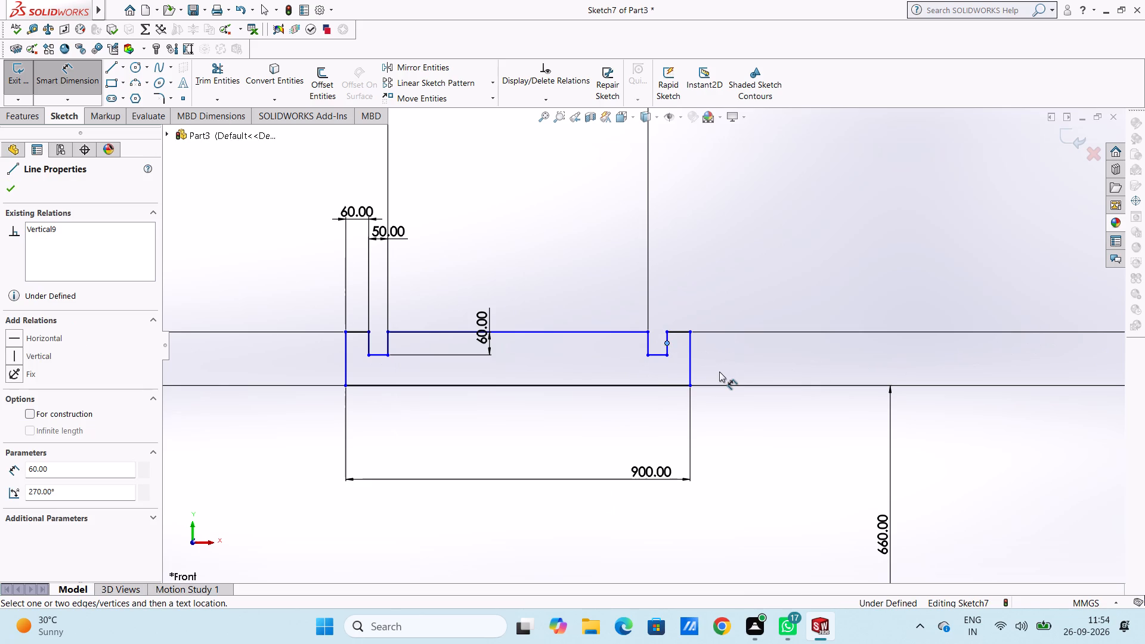
key("Escape")
left_click(666, 343)
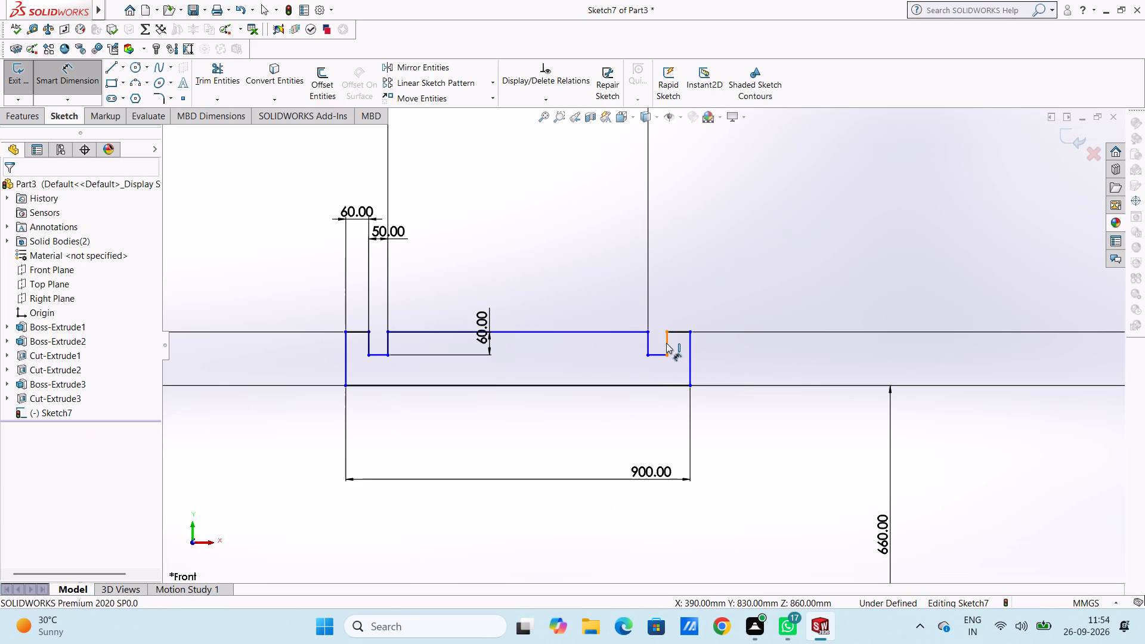
left_click(1074, 345)
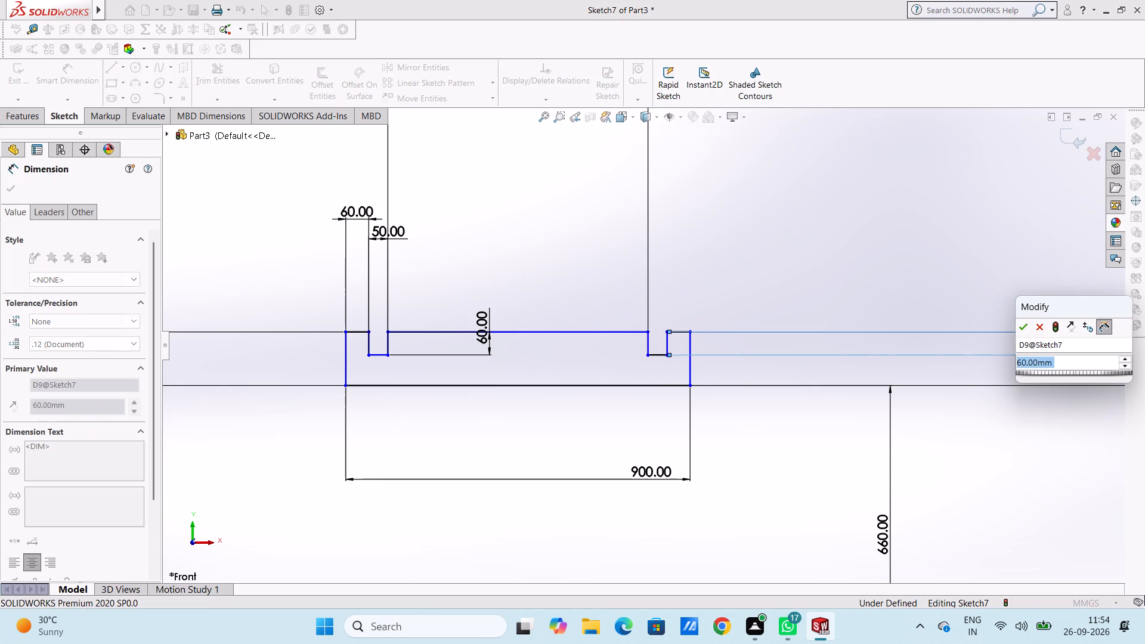
left_click(1019, 332)
left_click(943, 302)
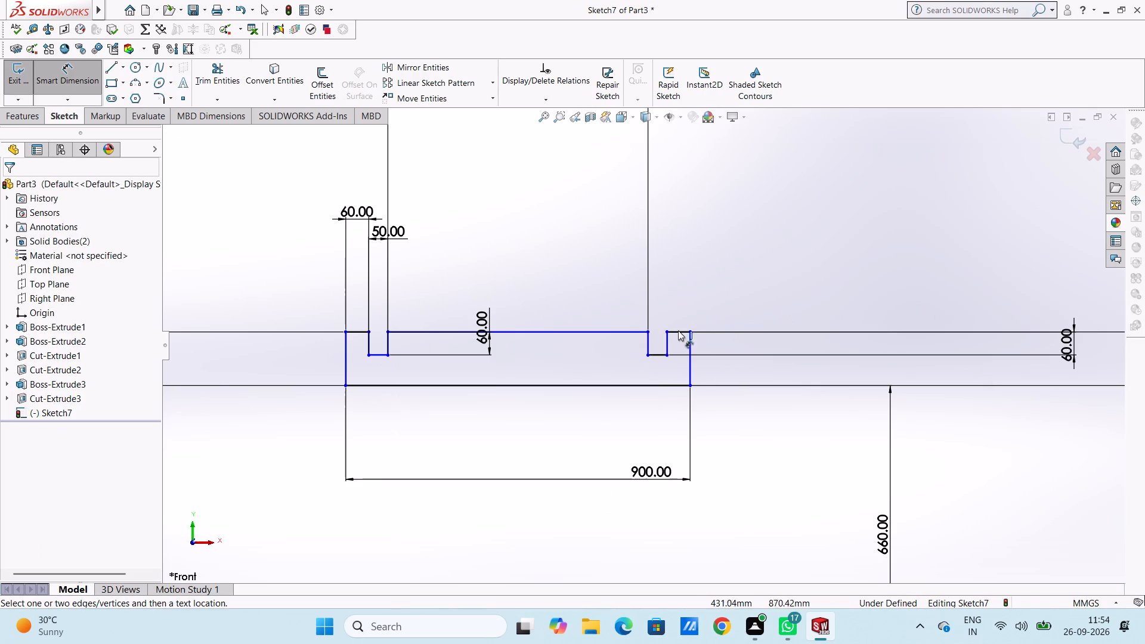
left_click(676, 332)
left_click(662, 182)
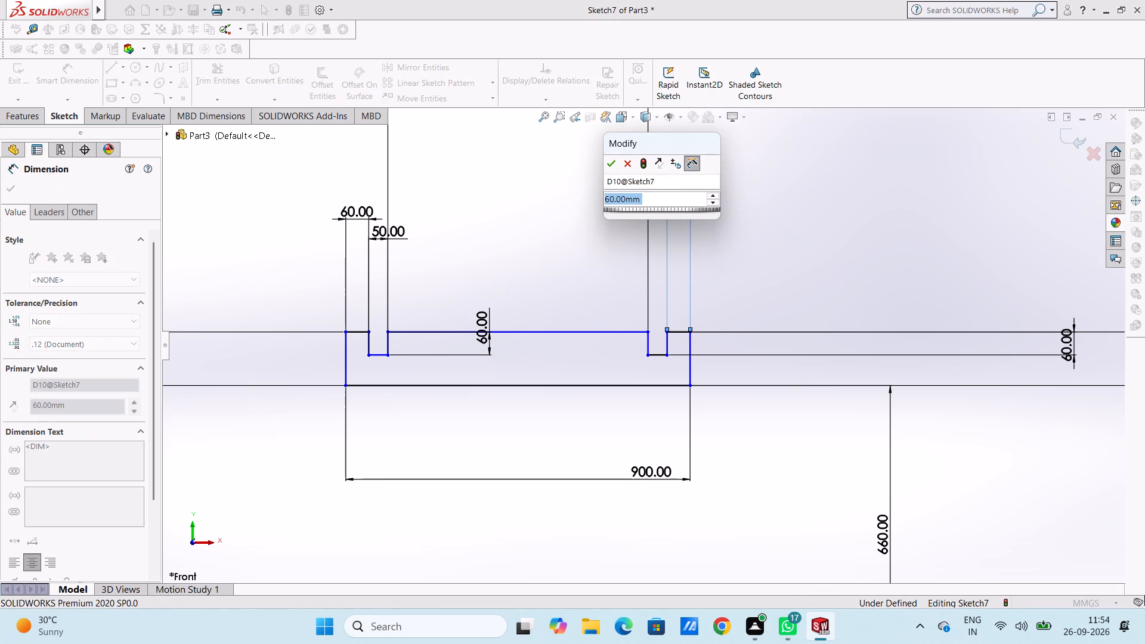
left_click(608, 168)
left_click(551, 210)
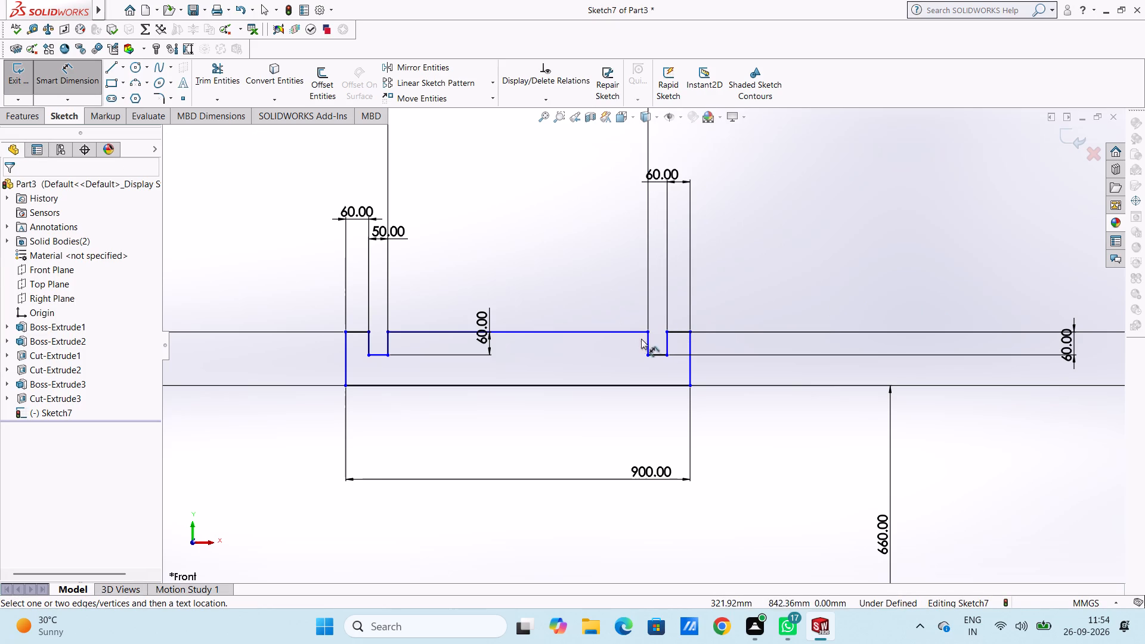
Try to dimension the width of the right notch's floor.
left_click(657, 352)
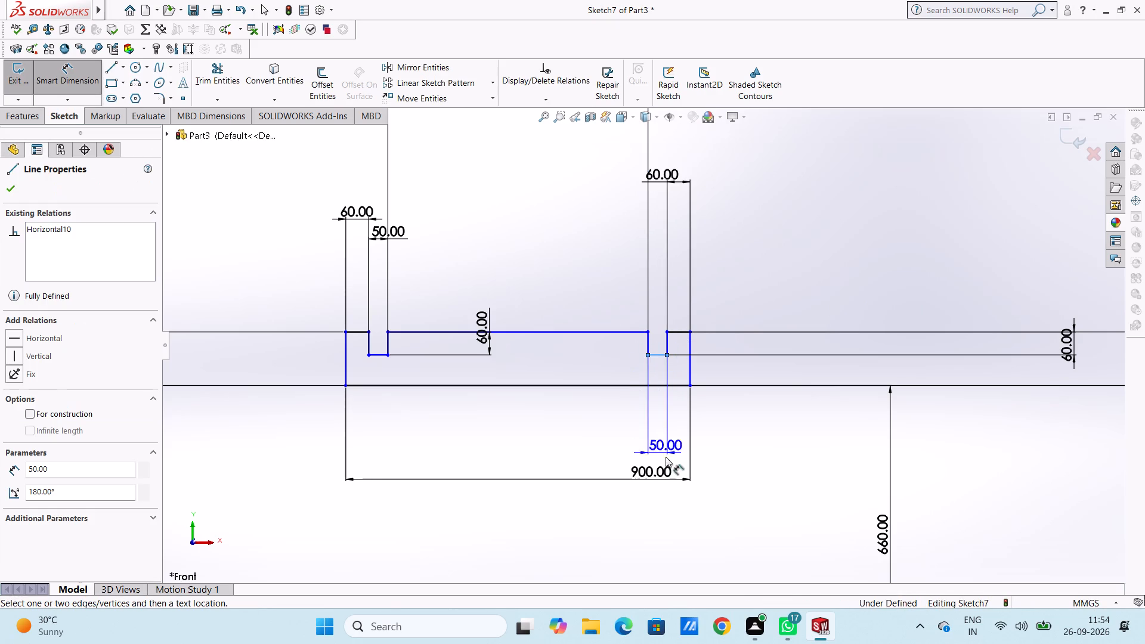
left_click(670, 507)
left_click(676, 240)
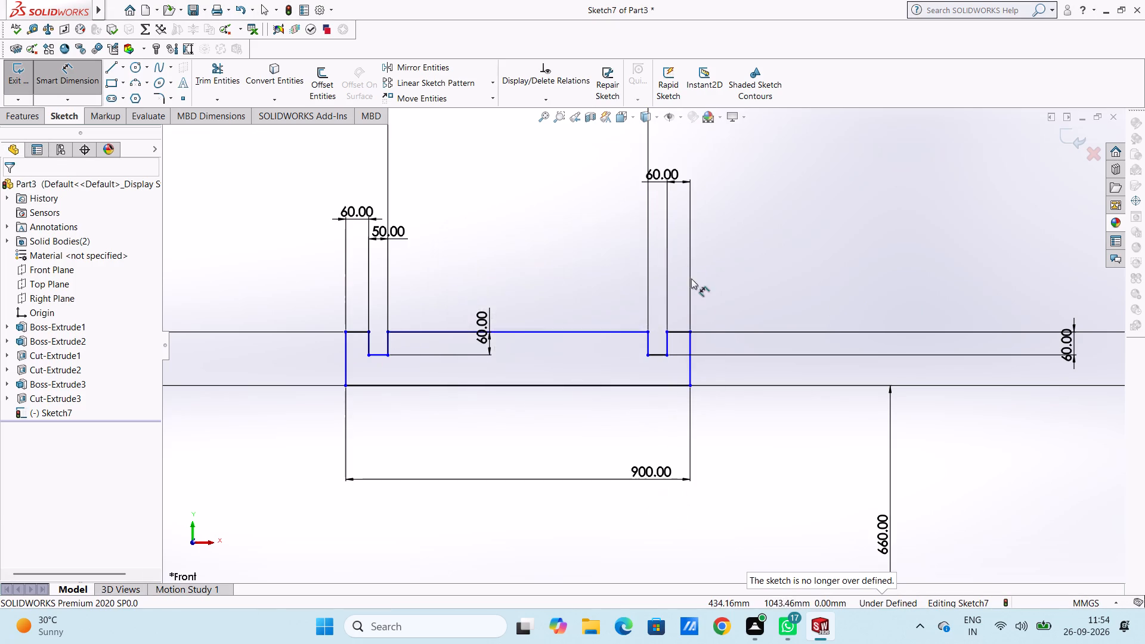
Add a 60 mm dimension to the right notch's inner vertical wall.
scroll(699, 328, "up", 8)
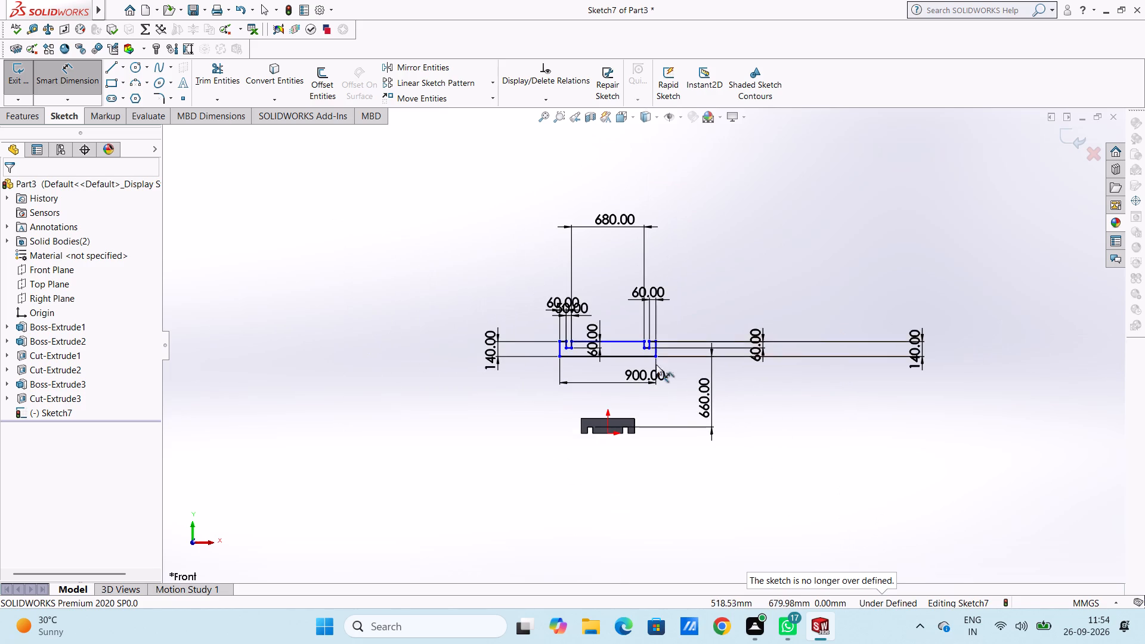
scroll(580, 277, "down", 5)
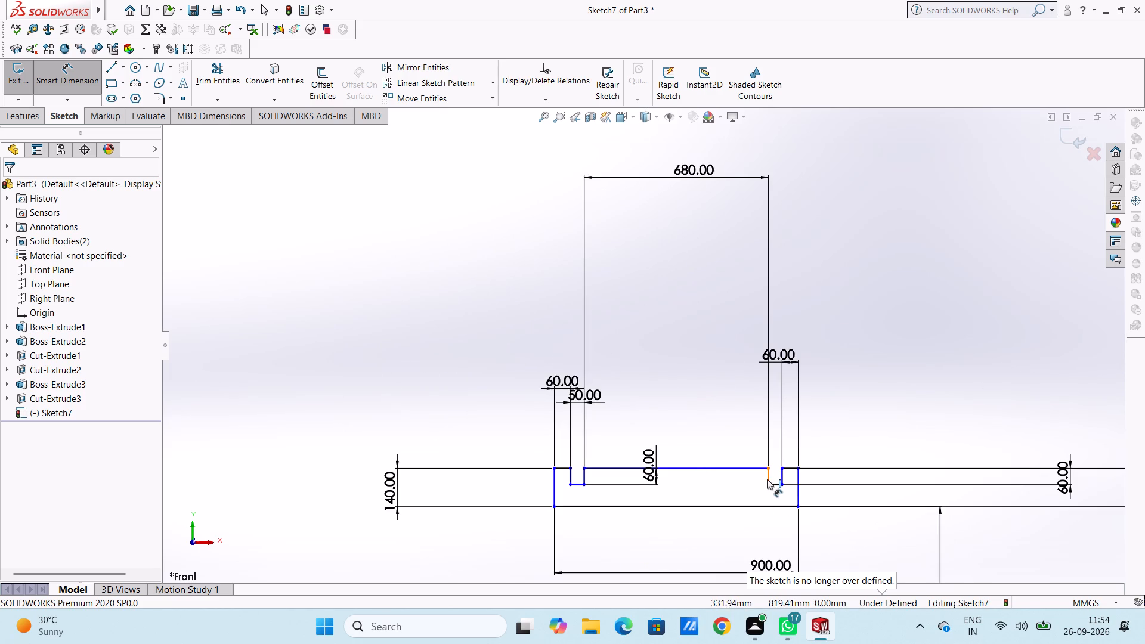
left_click(767, 479)
left_click(712, 483)
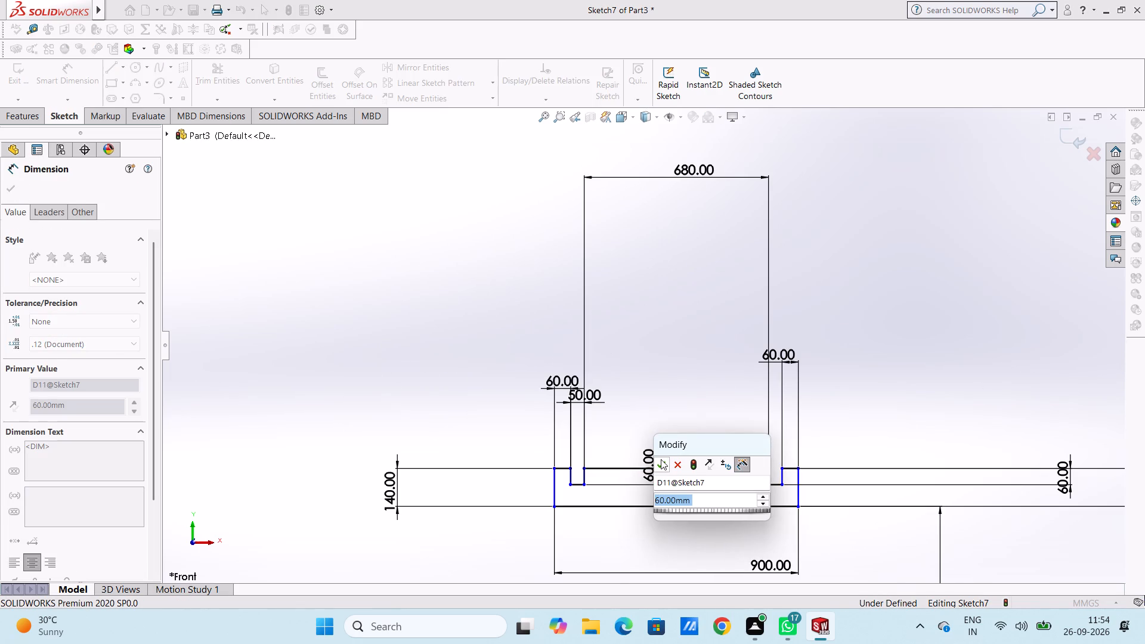
left_click(661, 459)
left_click(661, 411)
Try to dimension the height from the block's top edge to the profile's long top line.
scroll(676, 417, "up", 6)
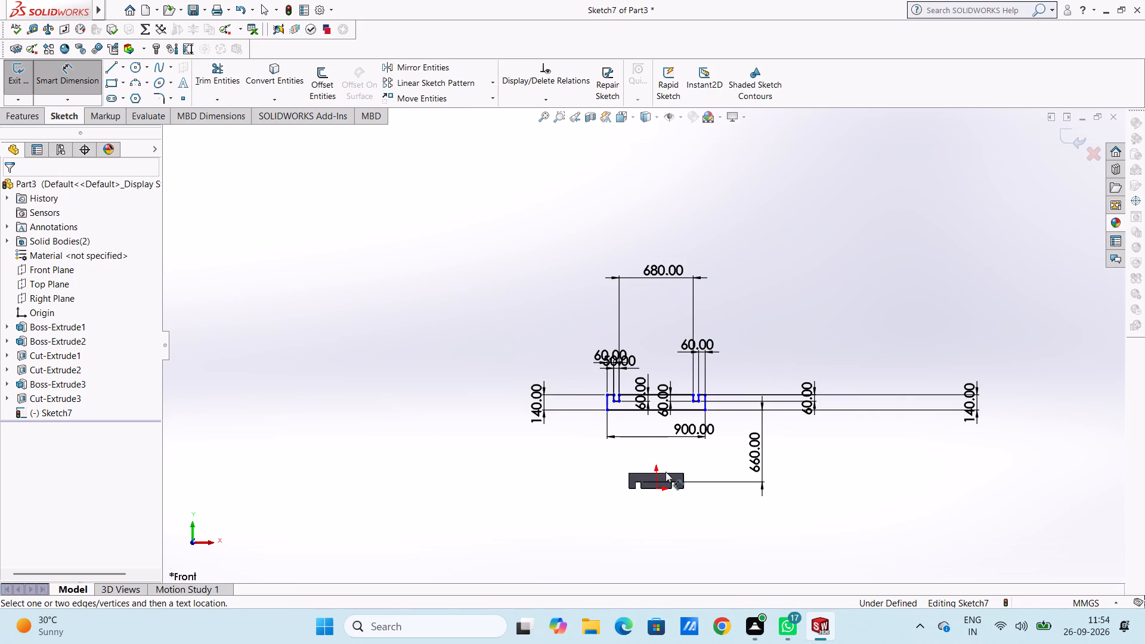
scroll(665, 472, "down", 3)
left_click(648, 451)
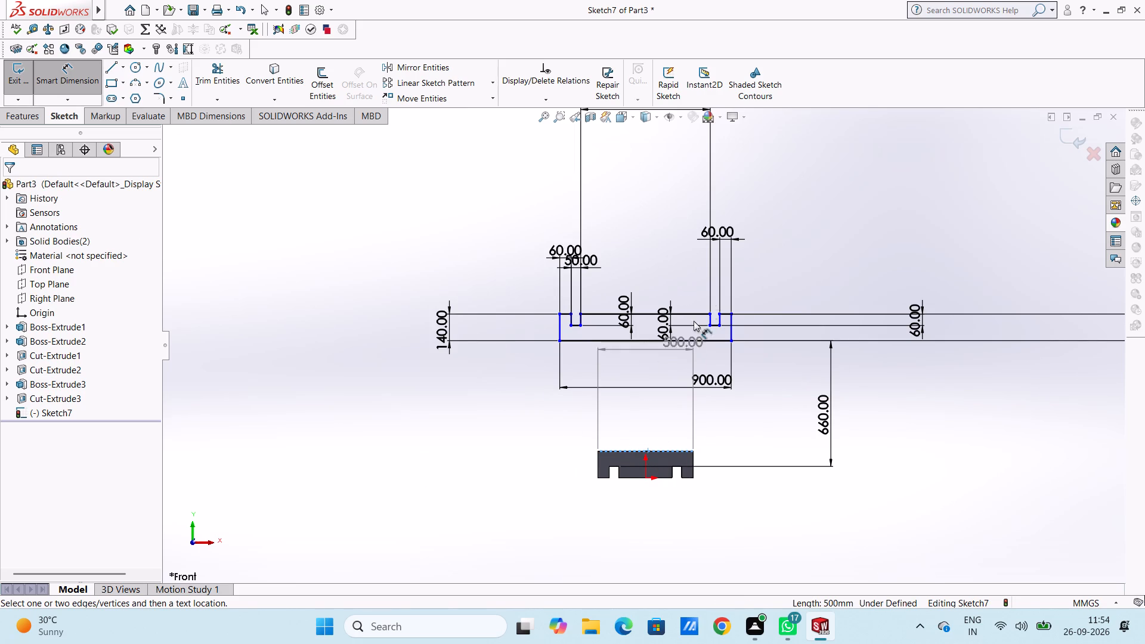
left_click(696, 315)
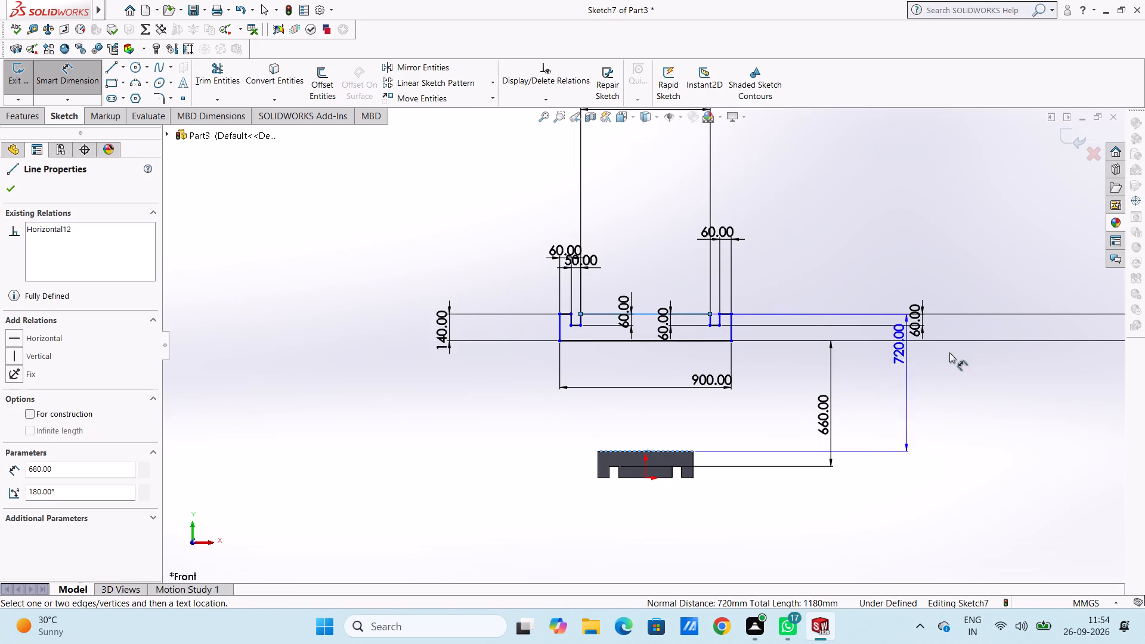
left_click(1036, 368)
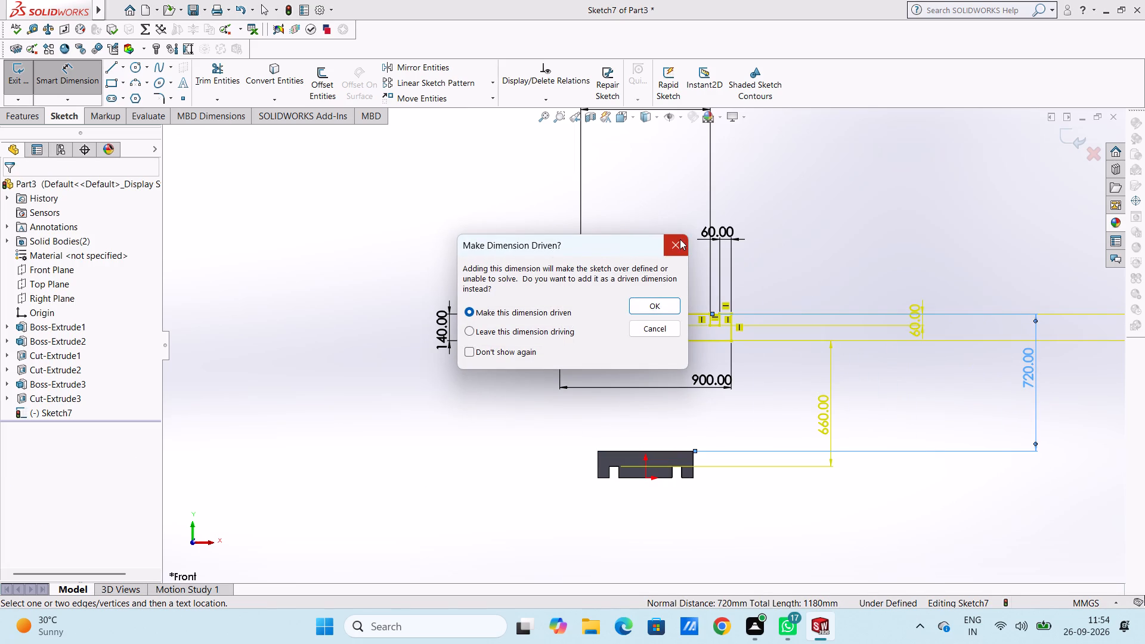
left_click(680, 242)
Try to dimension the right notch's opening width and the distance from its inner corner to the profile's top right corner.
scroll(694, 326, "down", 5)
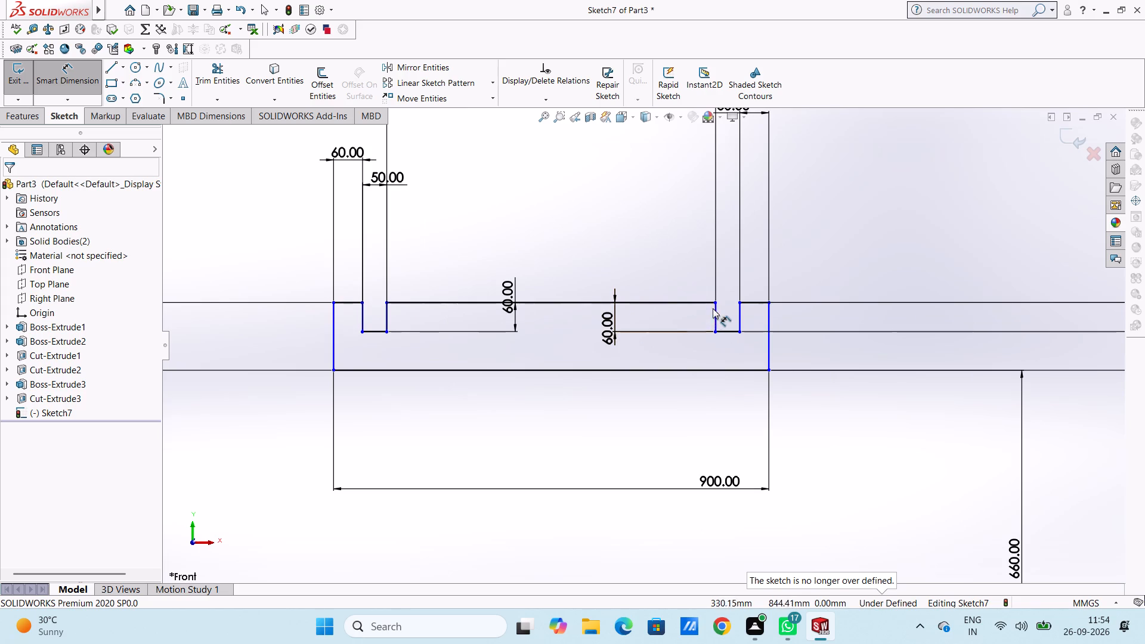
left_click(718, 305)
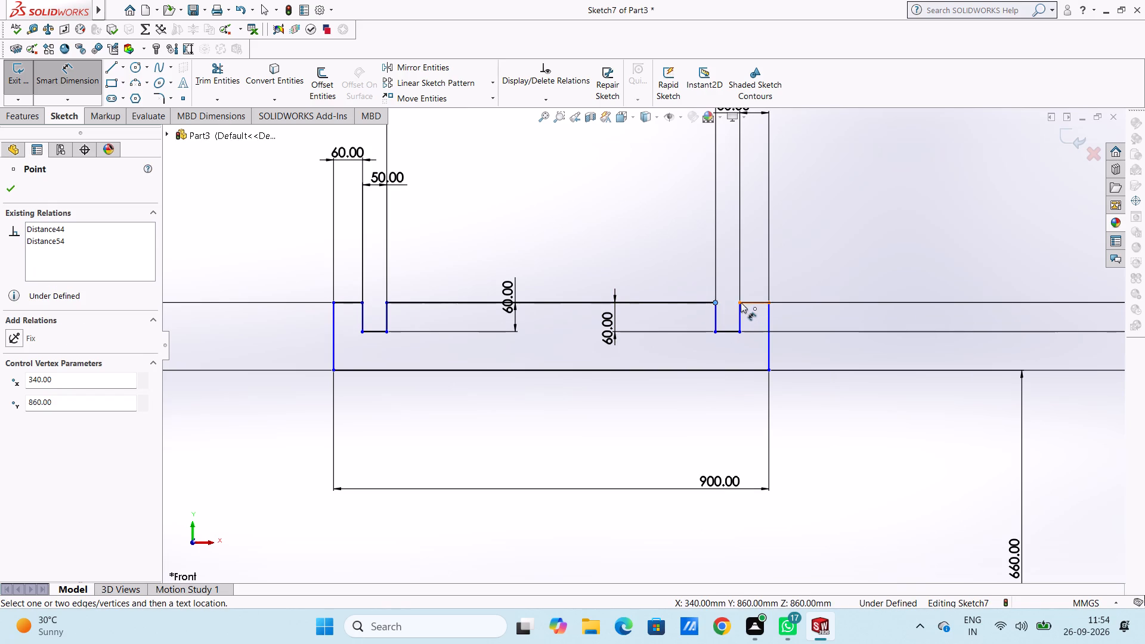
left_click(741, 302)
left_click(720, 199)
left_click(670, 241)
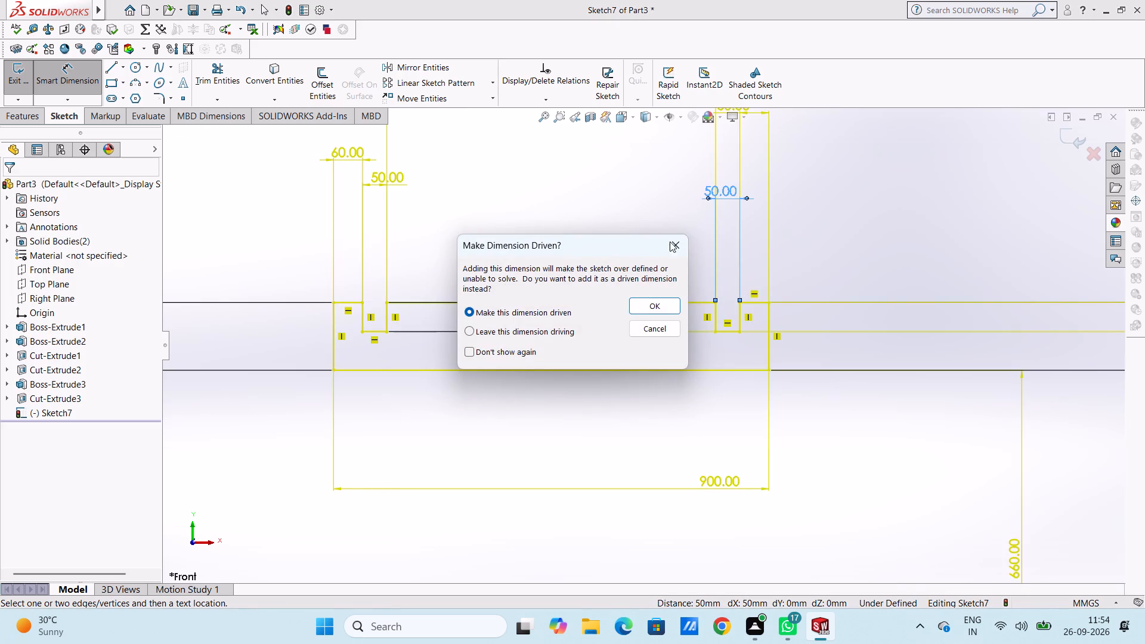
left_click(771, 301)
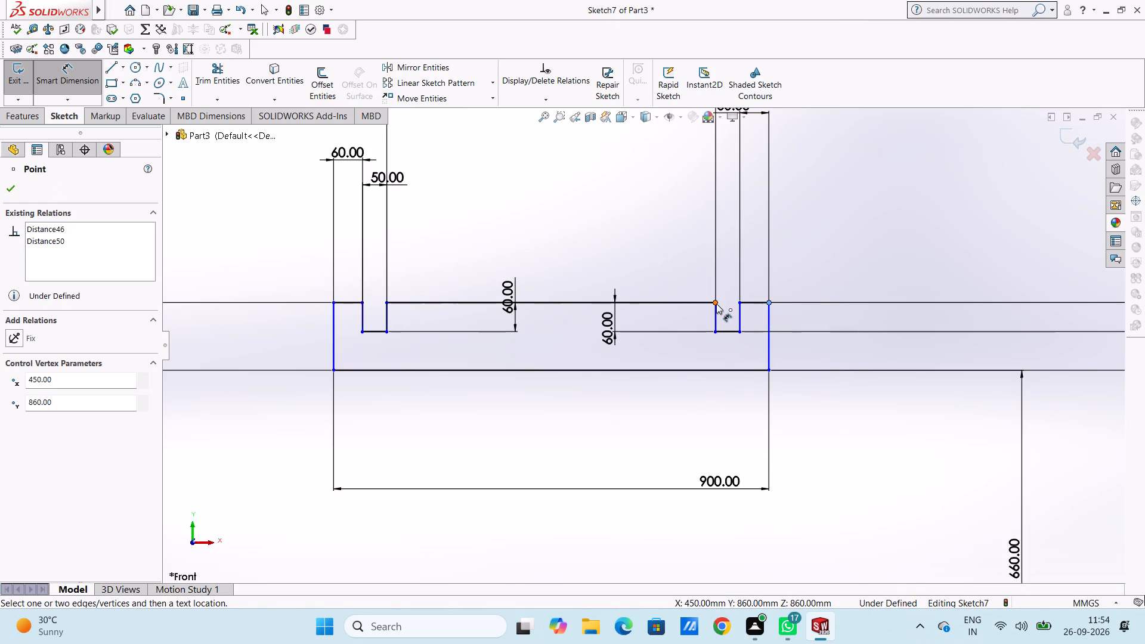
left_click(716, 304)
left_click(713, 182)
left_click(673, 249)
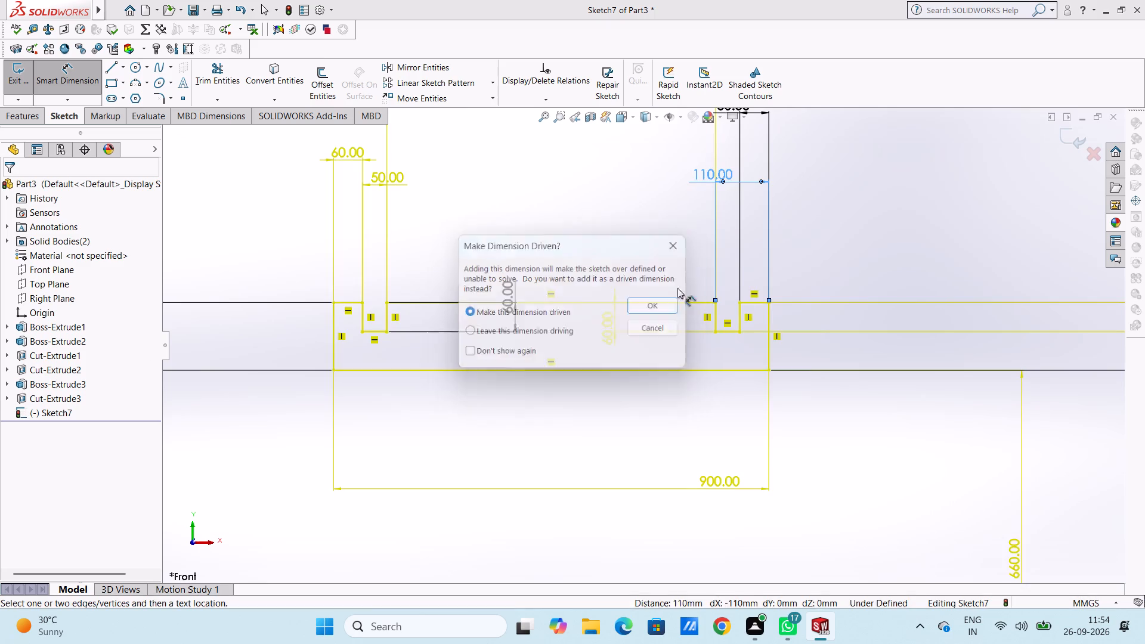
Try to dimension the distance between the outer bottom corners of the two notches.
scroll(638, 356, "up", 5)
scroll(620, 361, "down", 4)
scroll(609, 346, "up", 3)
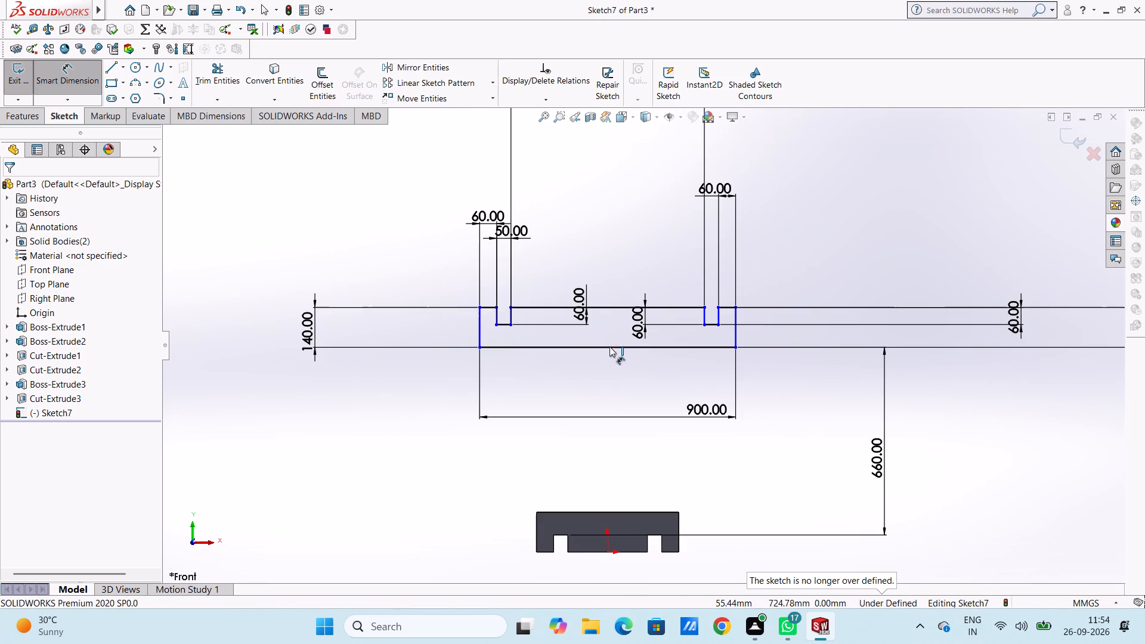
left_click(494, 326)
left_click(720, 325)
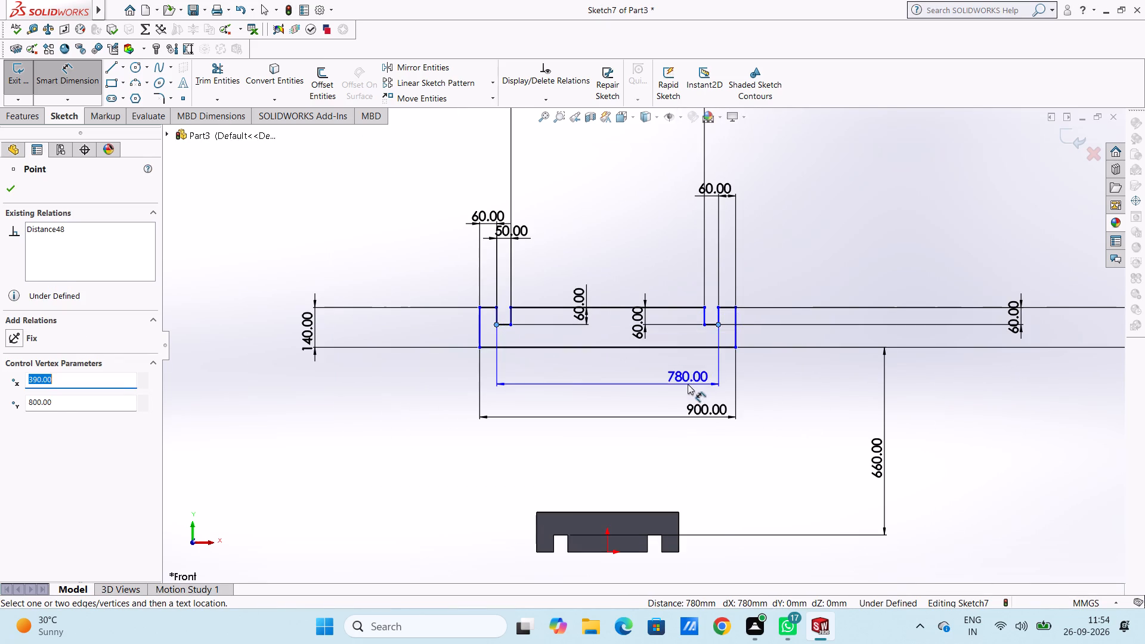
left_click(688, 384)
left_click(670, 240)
Add a 450 mm horizontal dimension between the profile's top left corner and the origin.
scroll(694, 362, "up", 4)
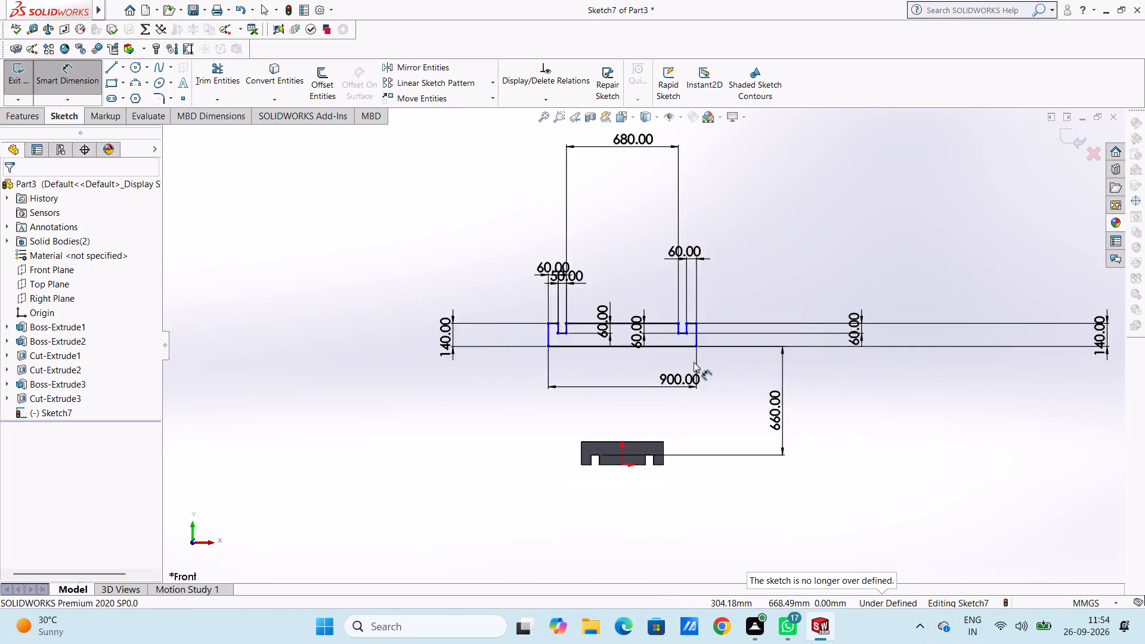
scroll(694, 362, "up", 1)
scroll(693, 363, "down", 4)
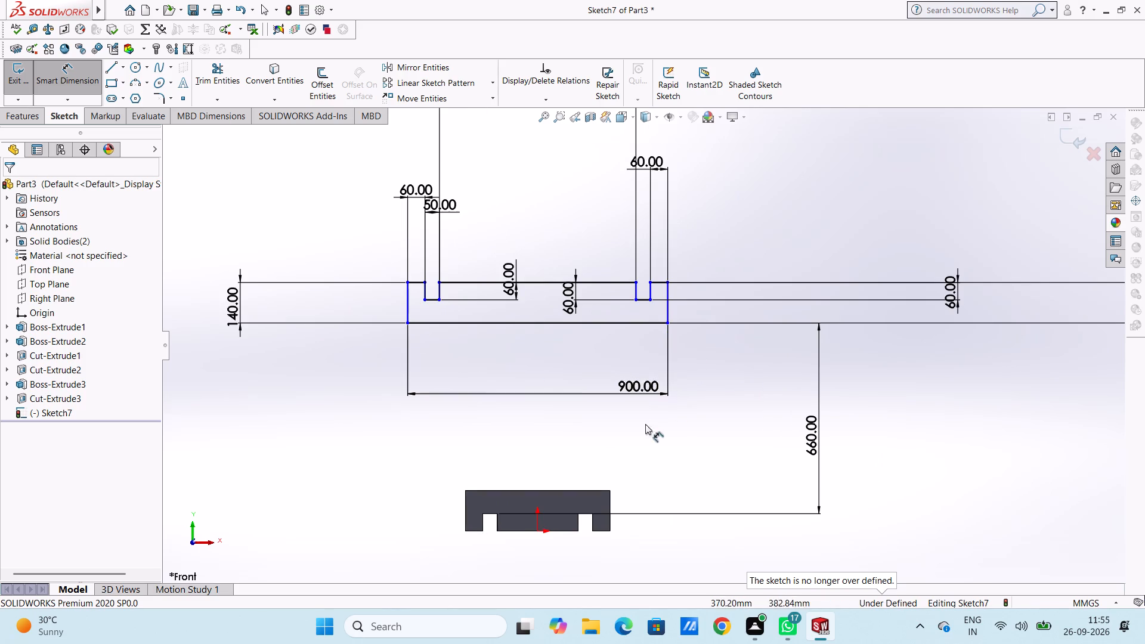
left_click(406, 281)
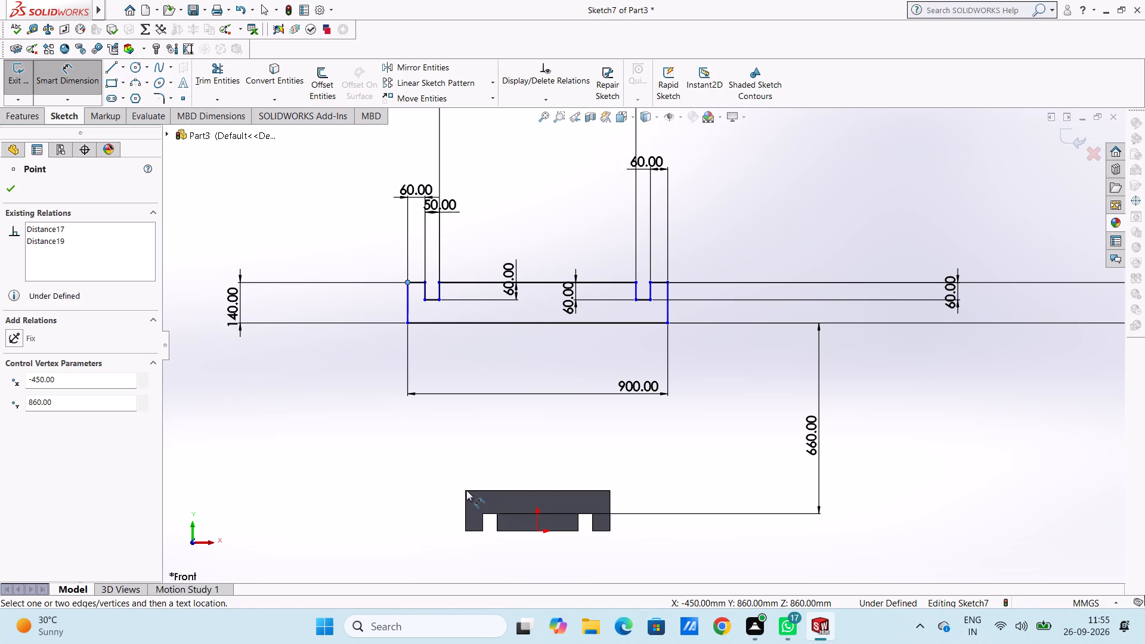
left_click(466, 490)
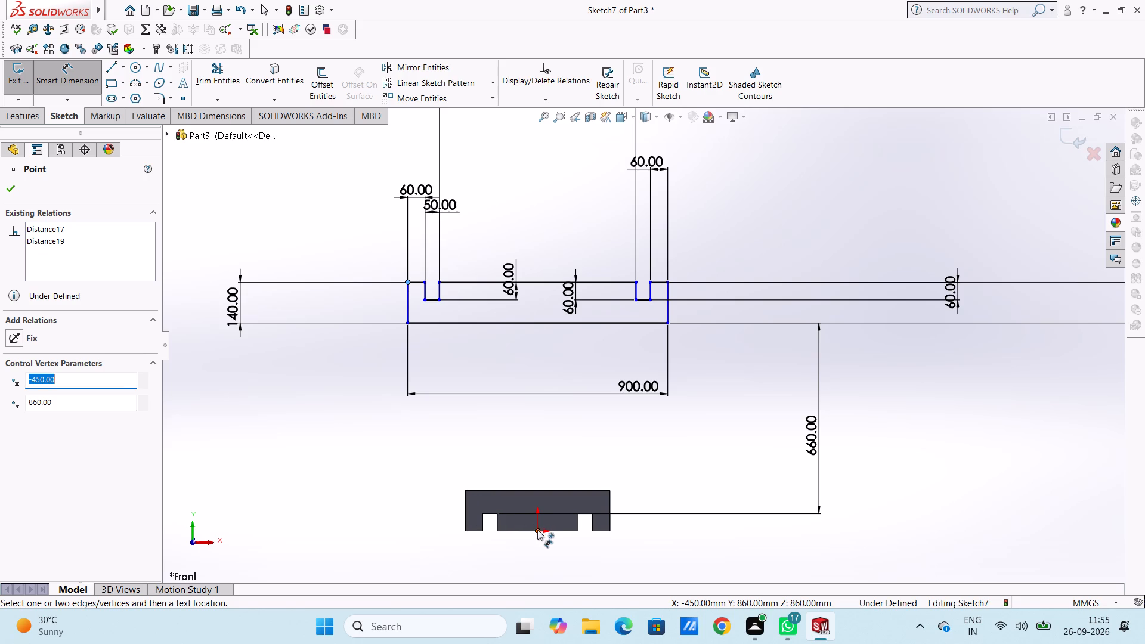
left_click(537, 532)
left_click(494, 554)
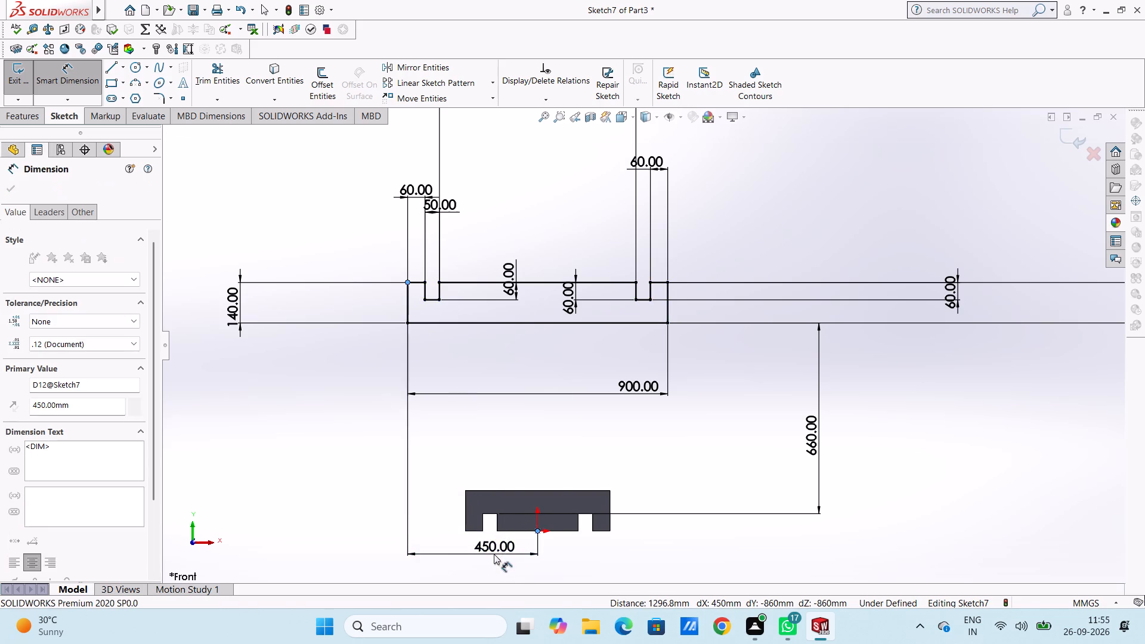
left_click(440, 530)
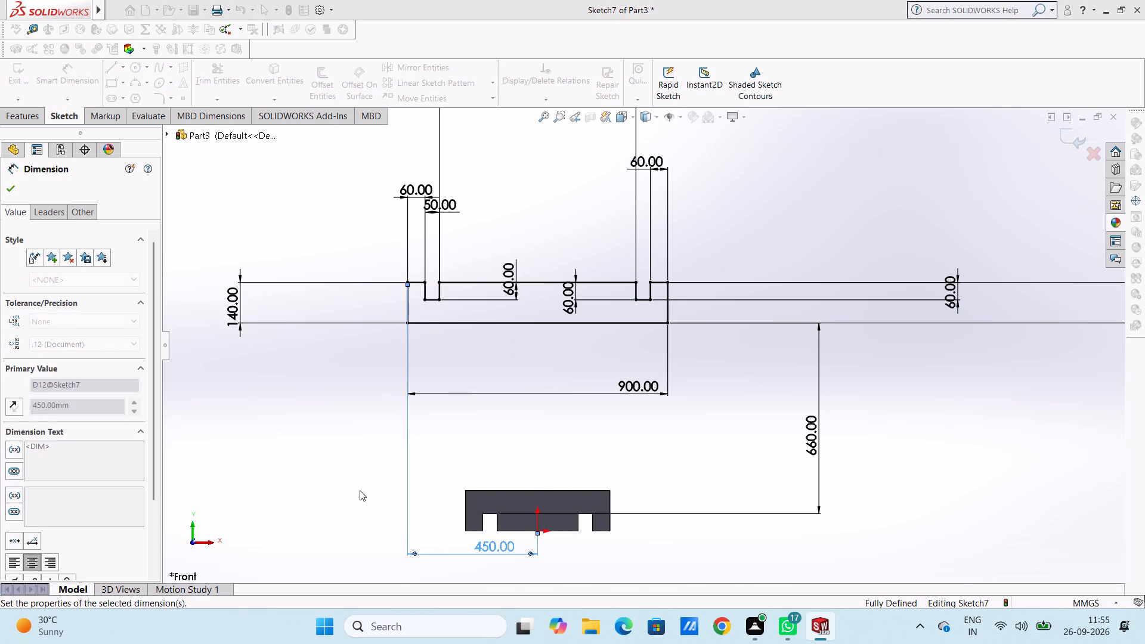
left_click(340, 465)
Extrude the double-notched profile 140 mm in the reversed direction.
middle_click_drag(376, 407, 452, 438)
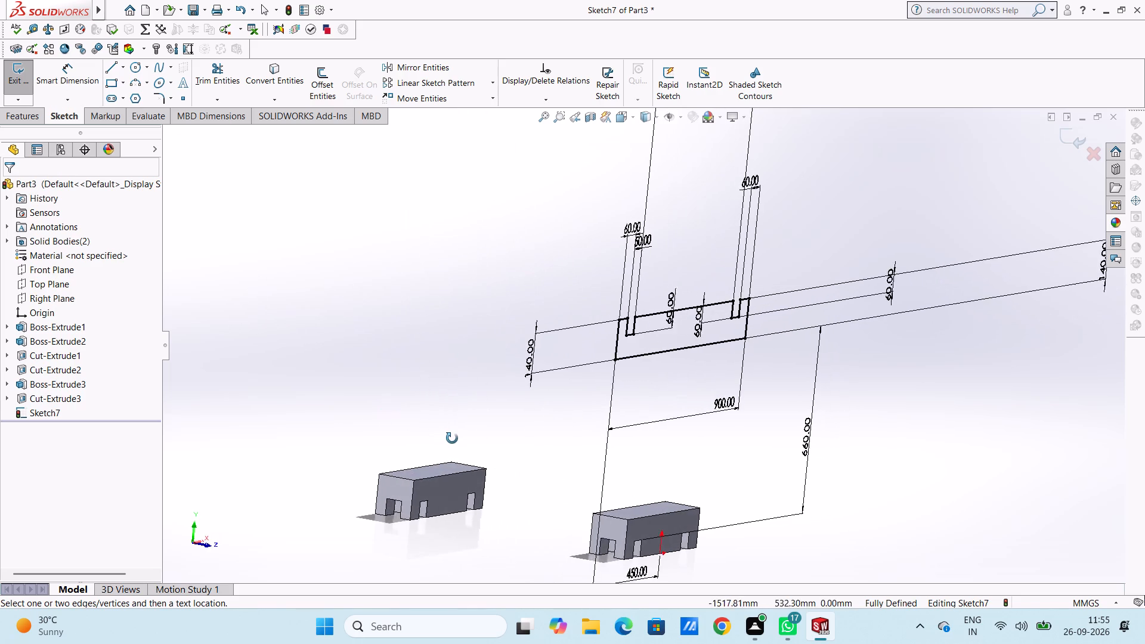
middle_click_drag(452, 438, 471, 438)
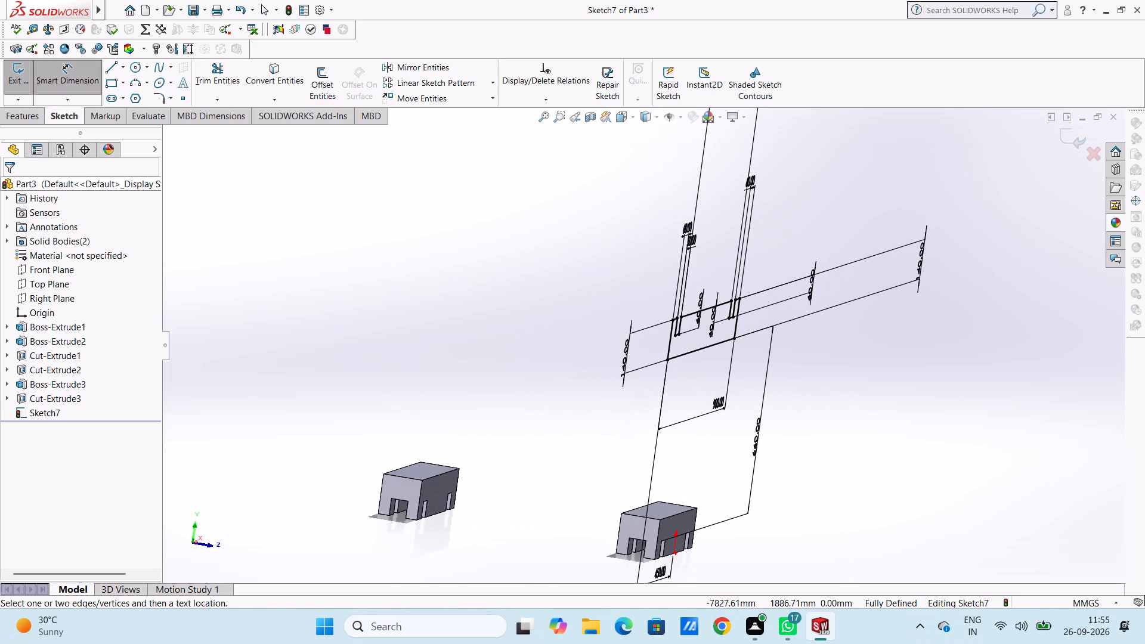
left_click(58, 86)
left_click(27, 117)
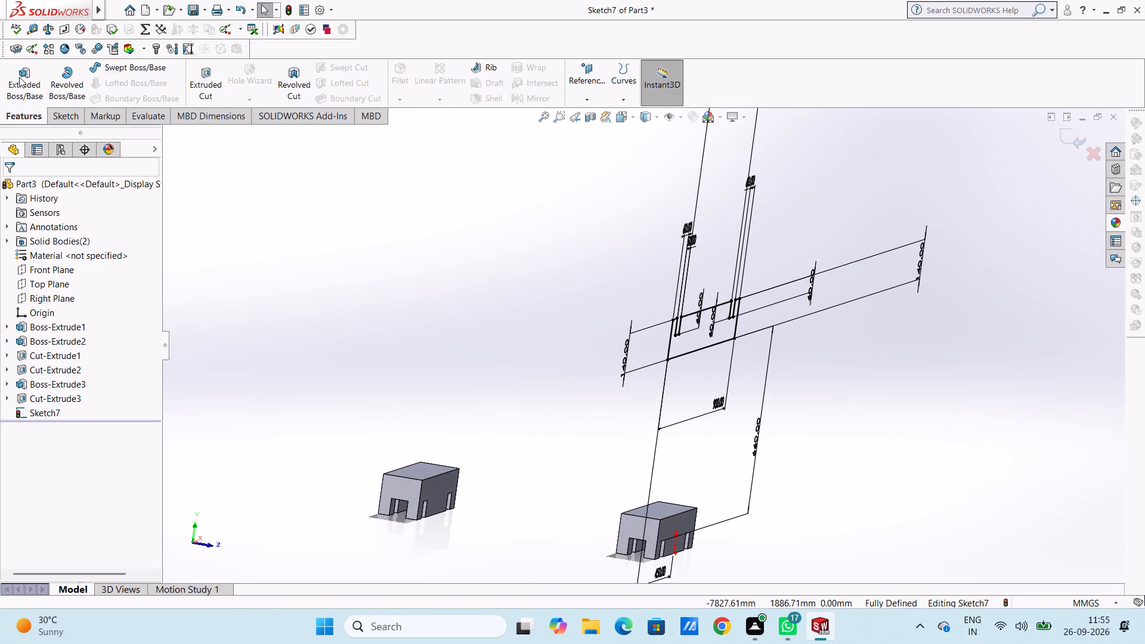
left_click(19, 77)
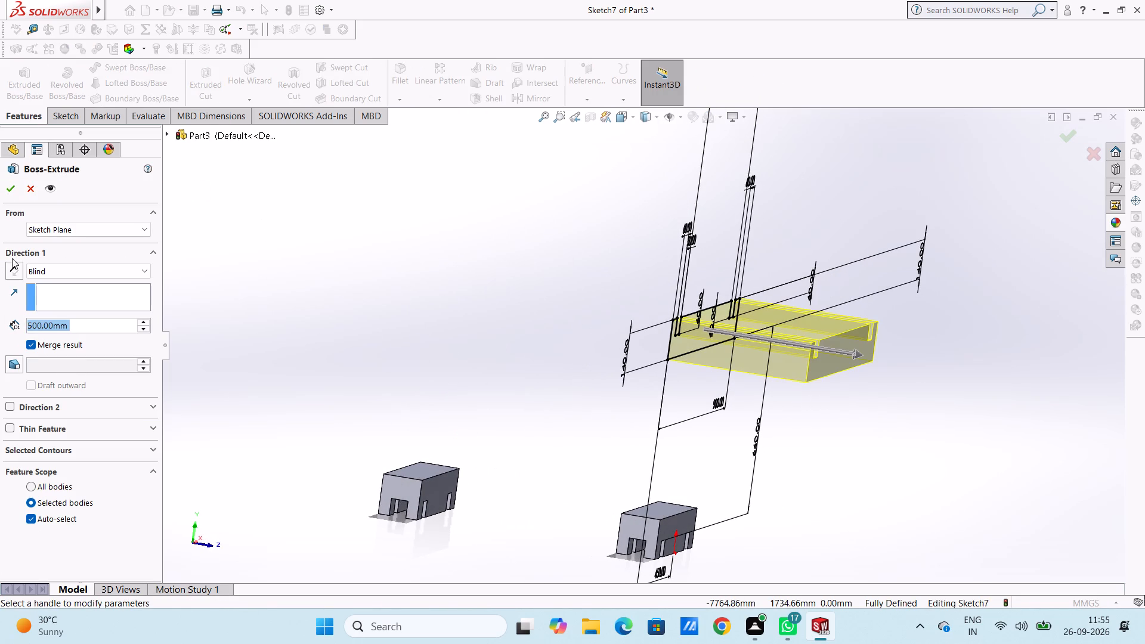
left_click(16, 271)
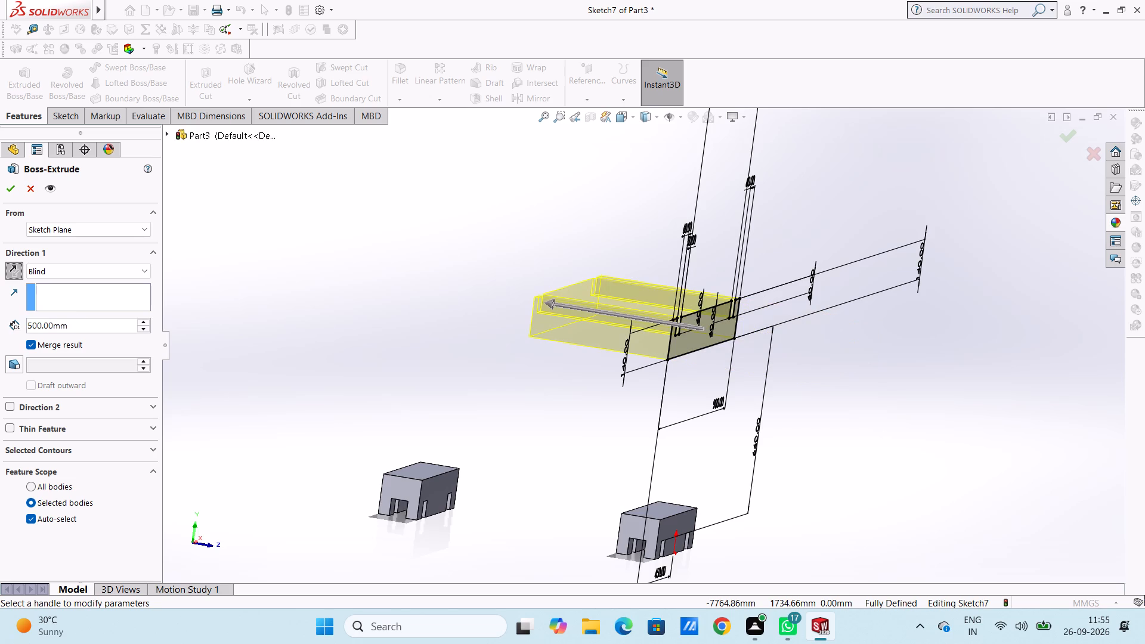
double_click(98, 330)
type("140")
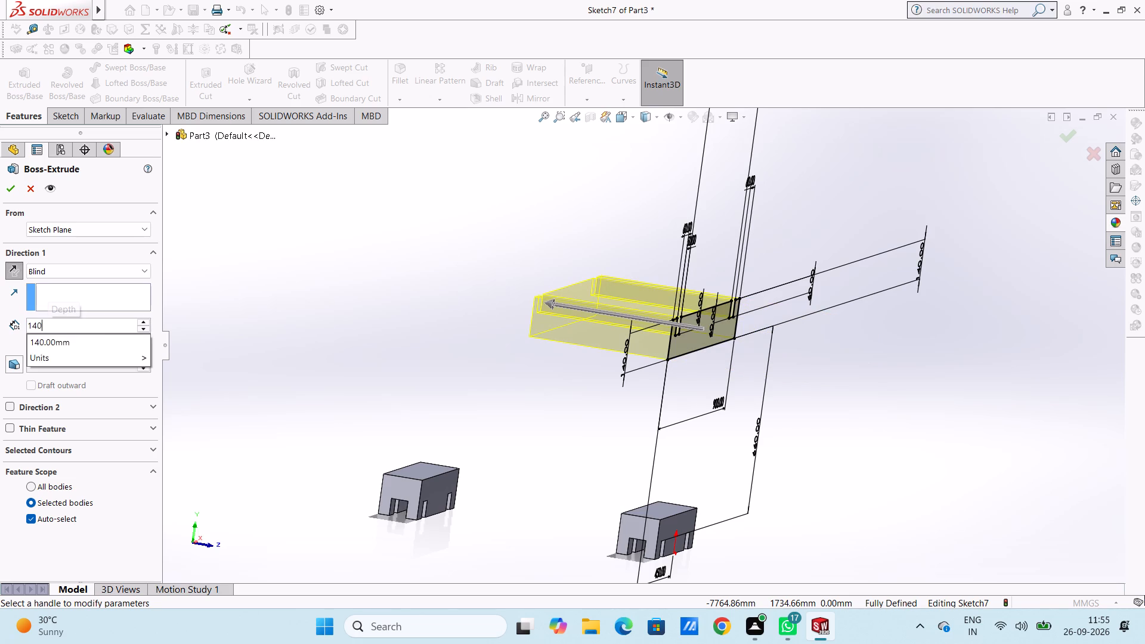
key("Return")
left_click(7, 190)
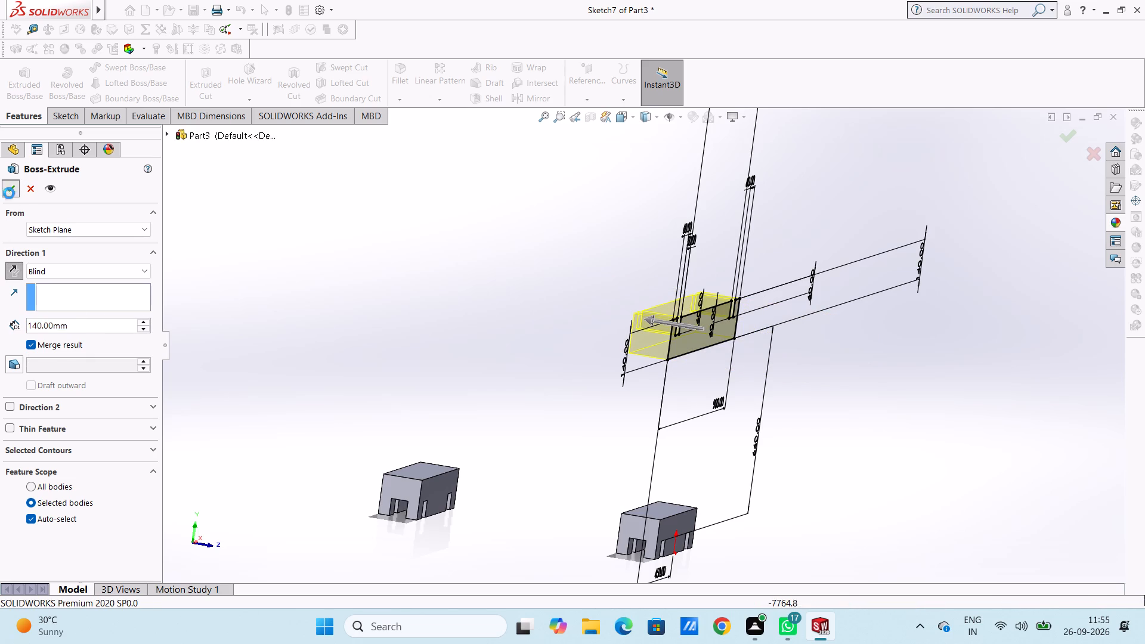
left_click(295, 280)
Open a new sketch on the rear lower block's outer face, facing the Back view.
middle_click_drag(417, 258, 293, 261)
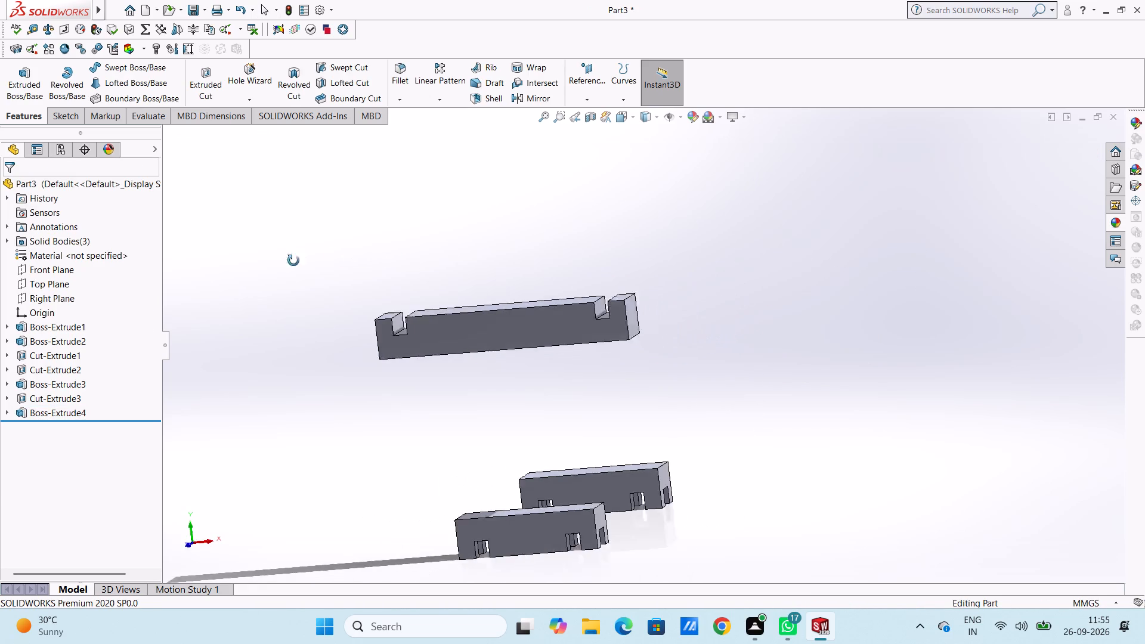
middle_click_drag(293, 261, 281, 275)
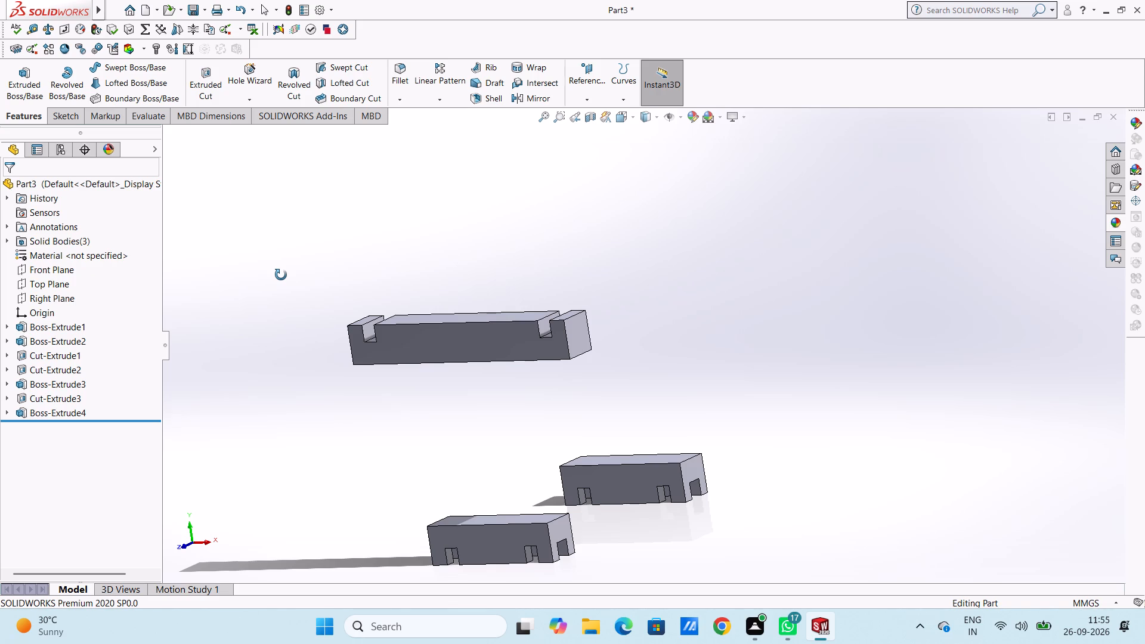
middle_click_drag(281, 275, 282, 275)
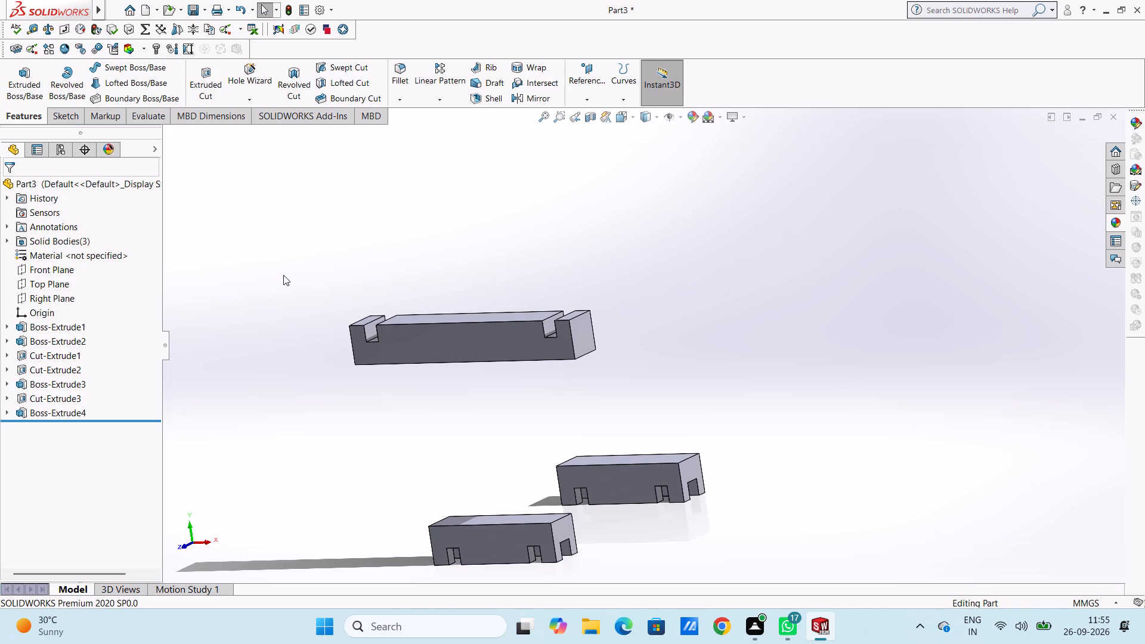
middle_click_drag(288, 277, 359, 273)
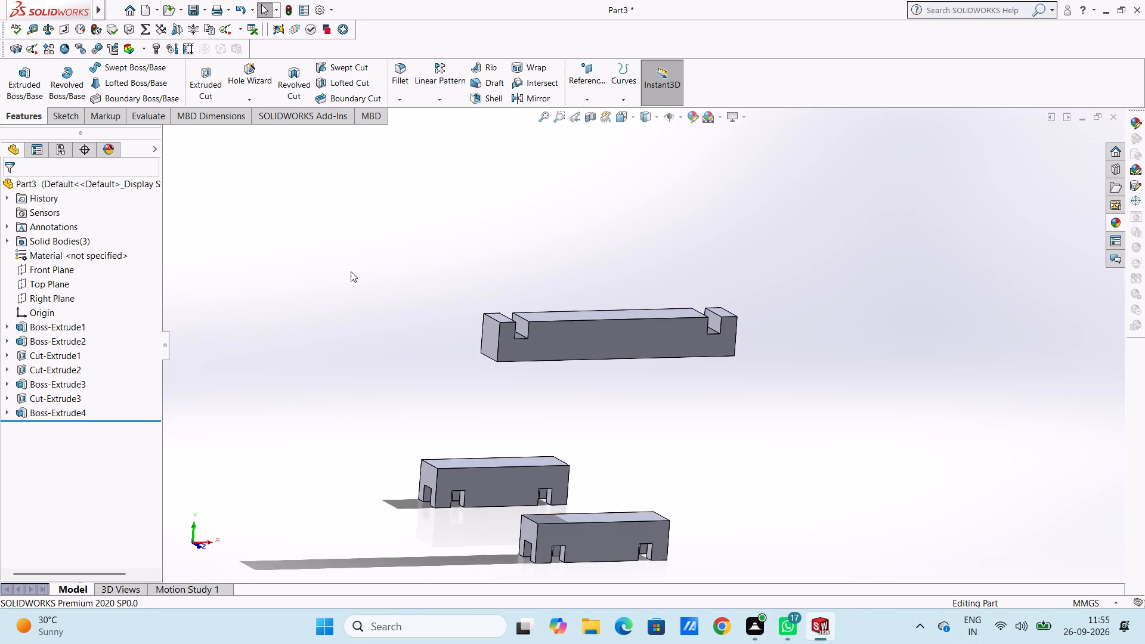
key("ctrl+1")
key("ctrl+2")
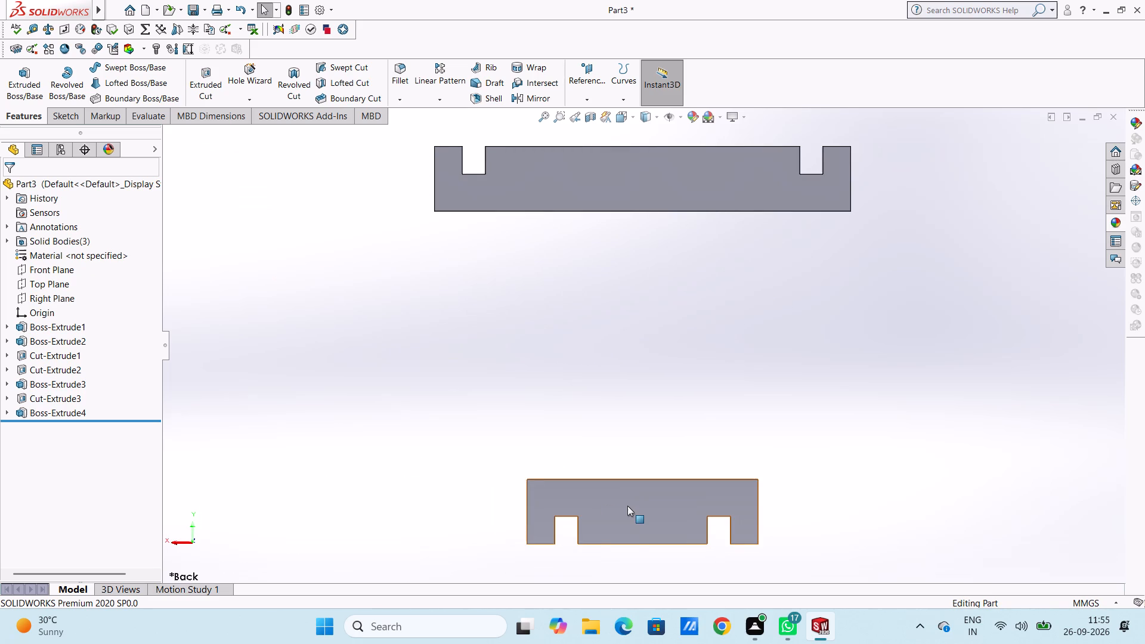
left_click(627, 506)
left_click(677, 472)
left_click(516, 400)
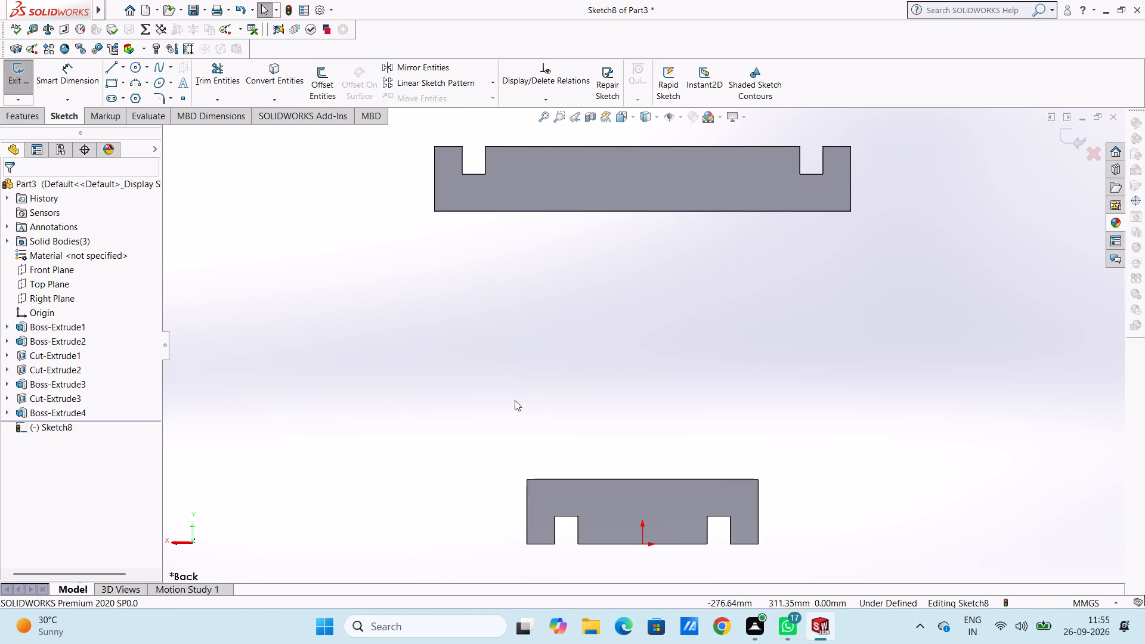
Trace the upper bar's full outline, including both top notches, as a closed line profile snapped to its corners.
scroll(475, 342, "up", 2)
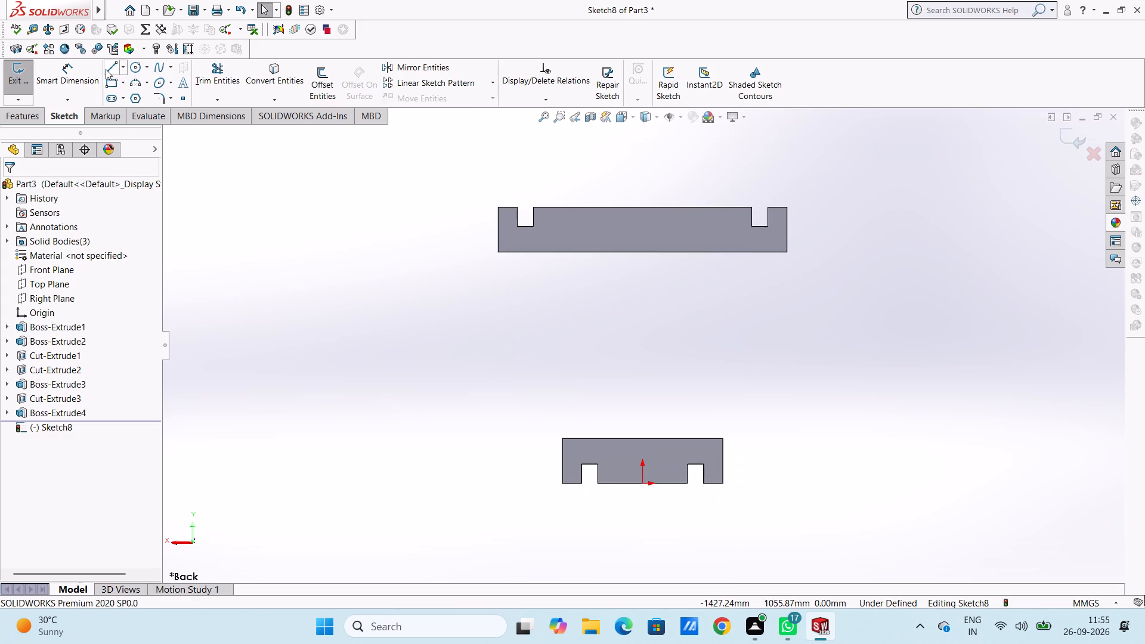
left_click(109, 70)
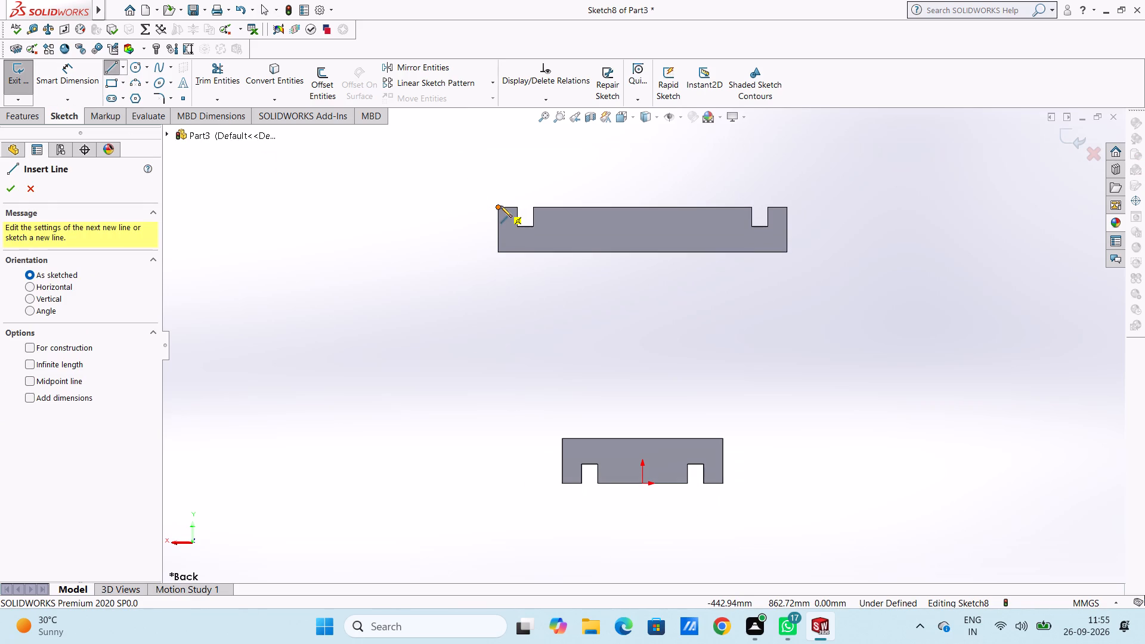
left_click(500, 206)
left_click(498, 252)
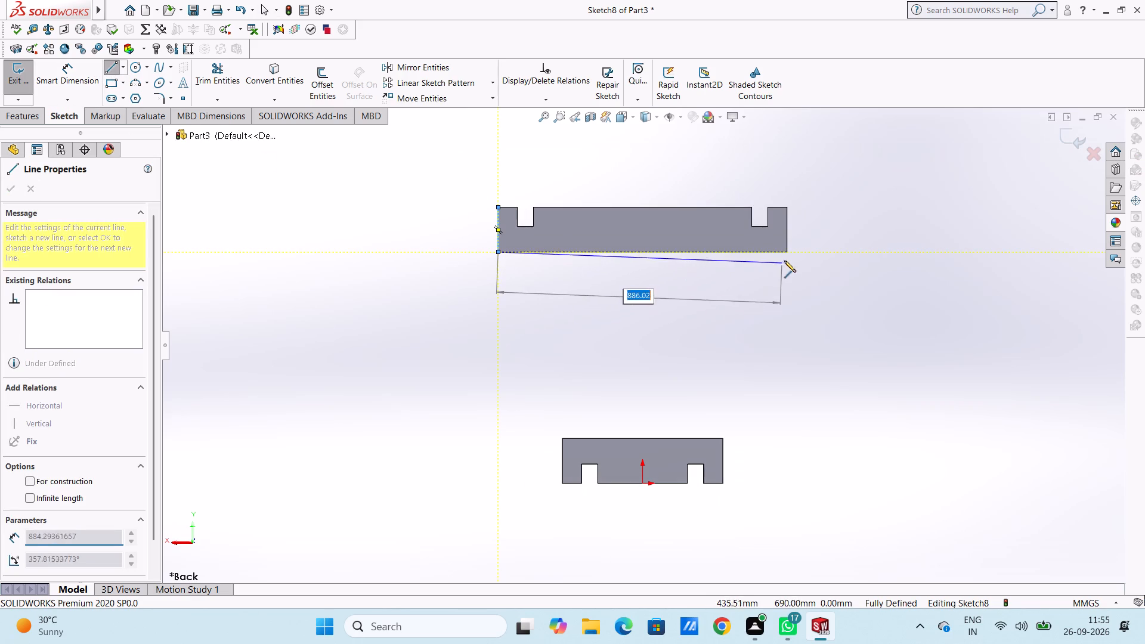
left_click(787, 250)
left_click(787, 208)
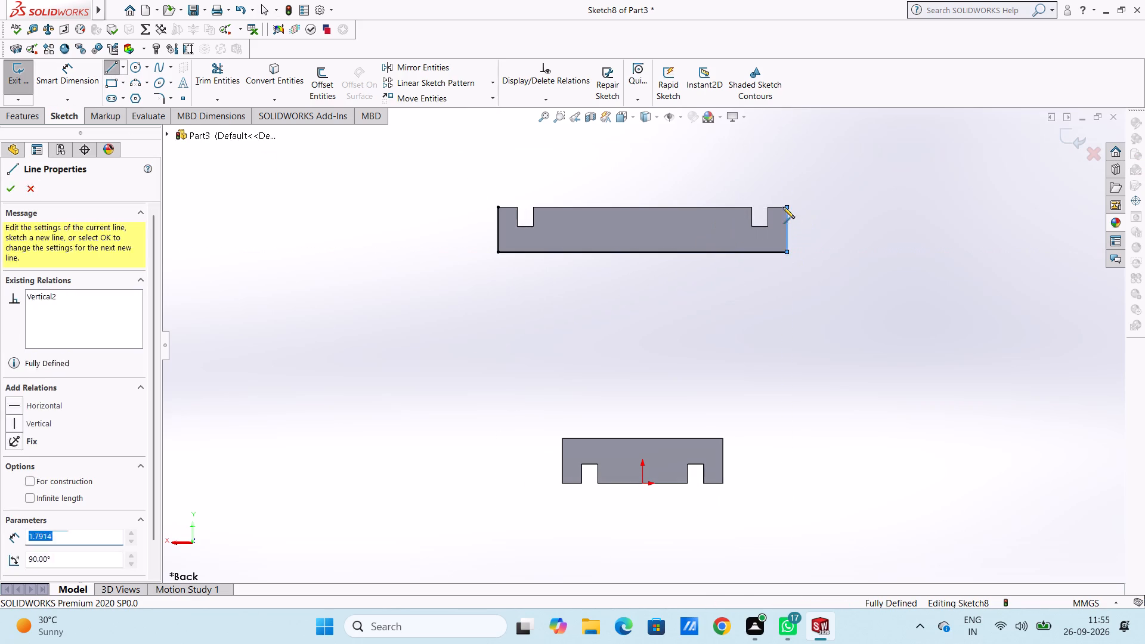
left_click(768, 208)
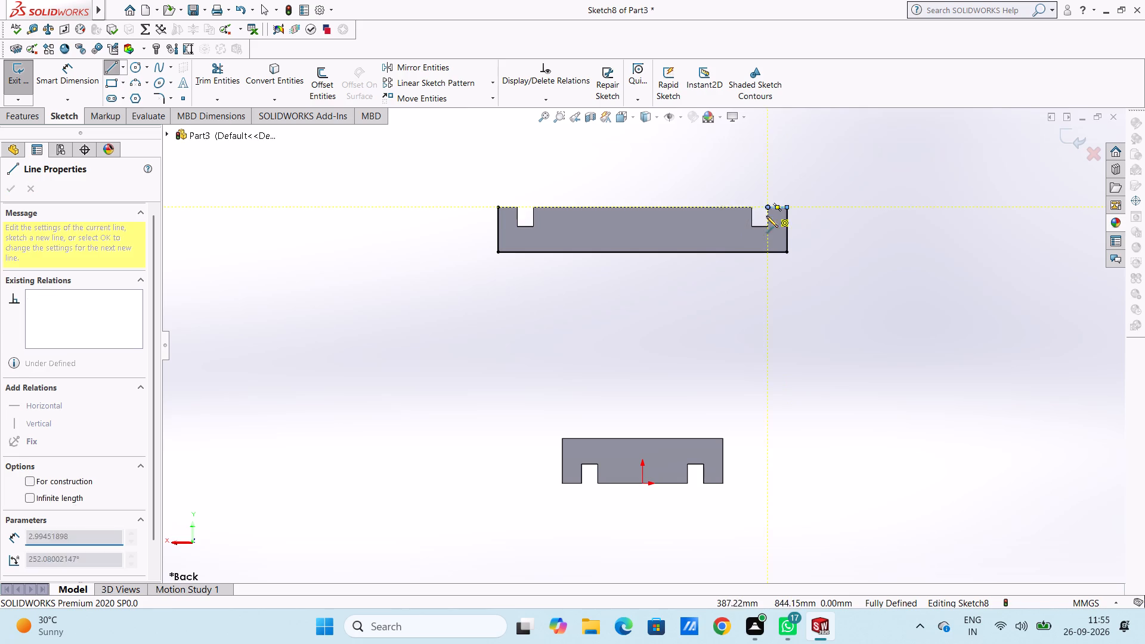
left_click(768, 225)
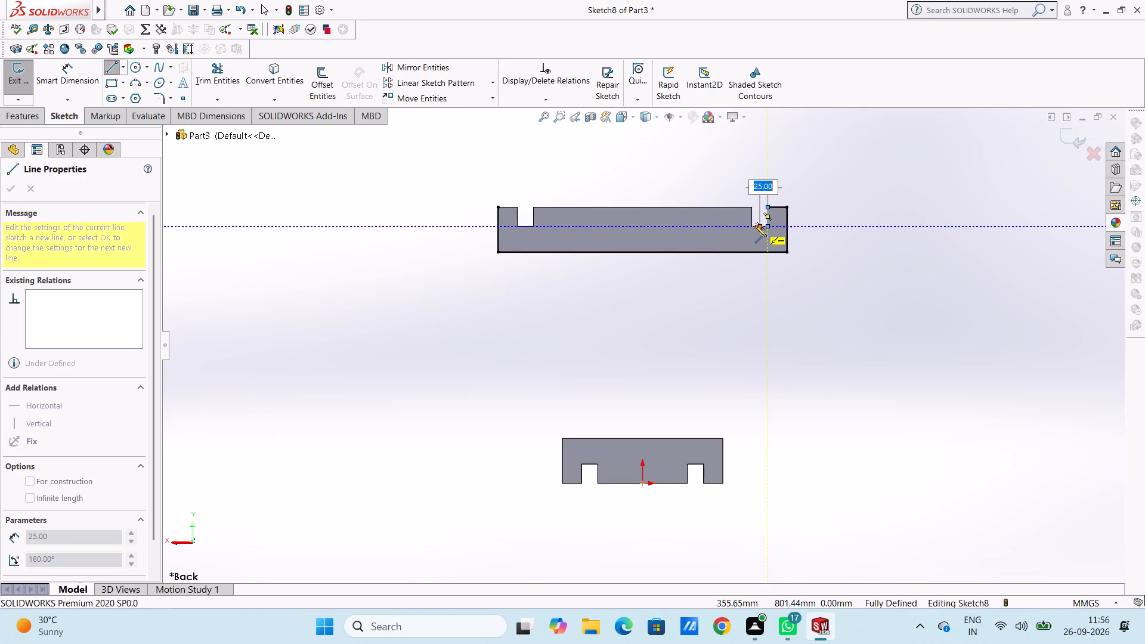
left_click(753, 225)
left_click(751, 208)
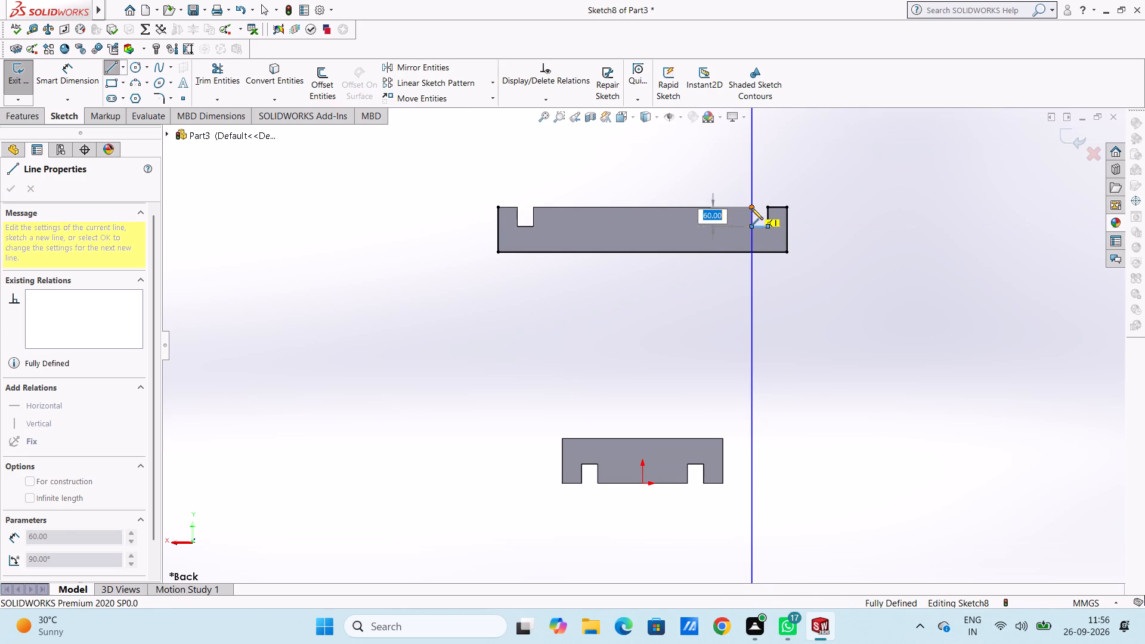
left_click(534, 206)
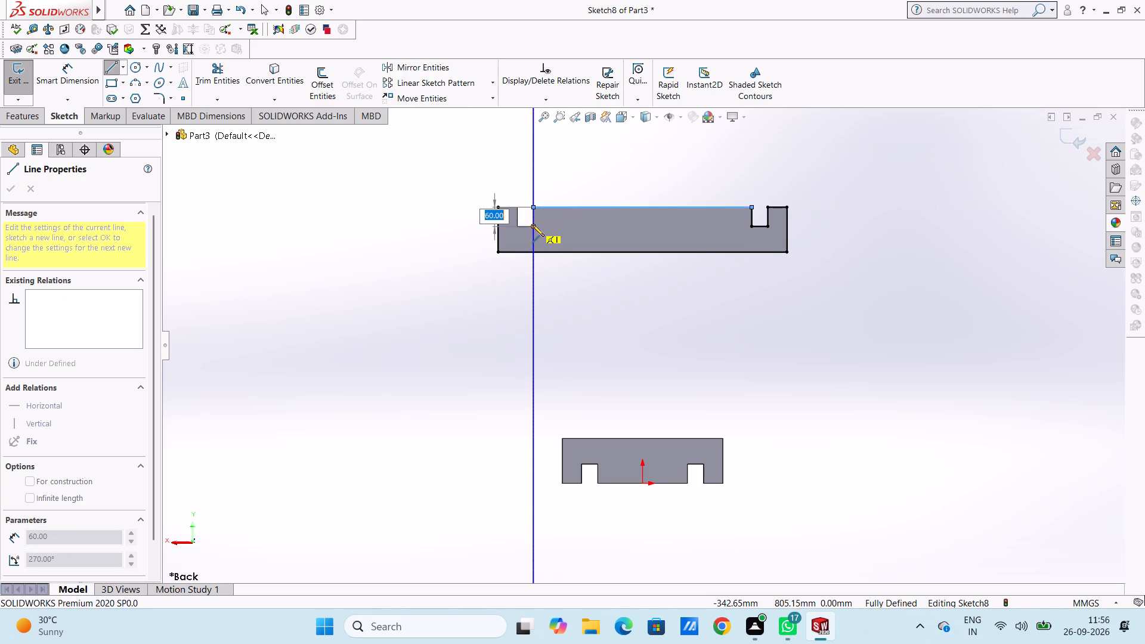
left_click(533, 225)
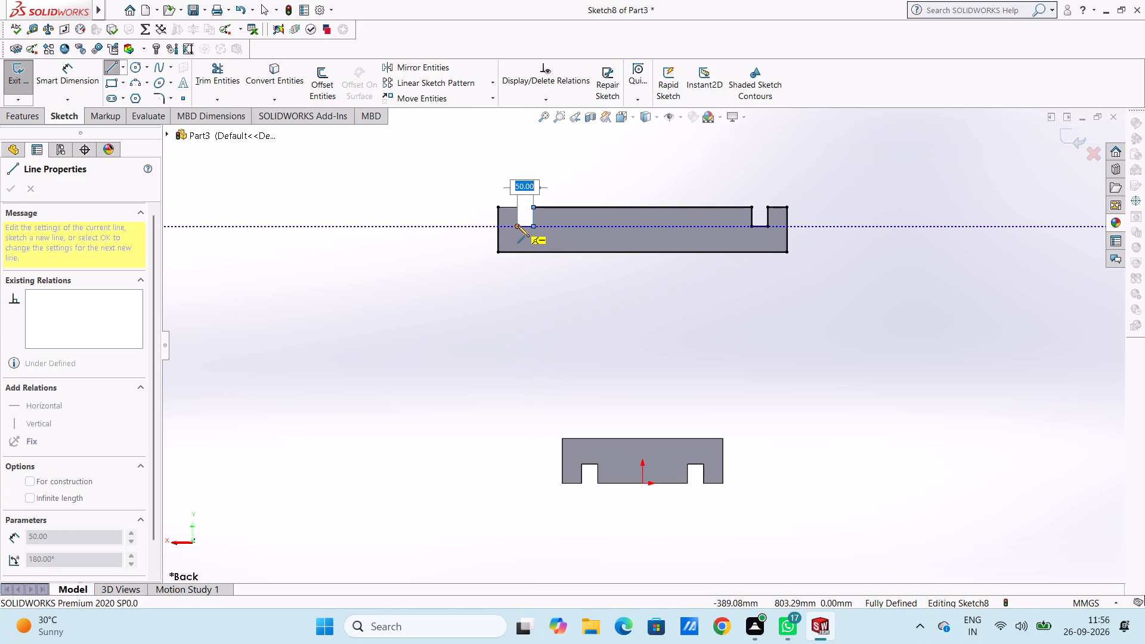
left_click(518, 225)
left_click(516, 206)
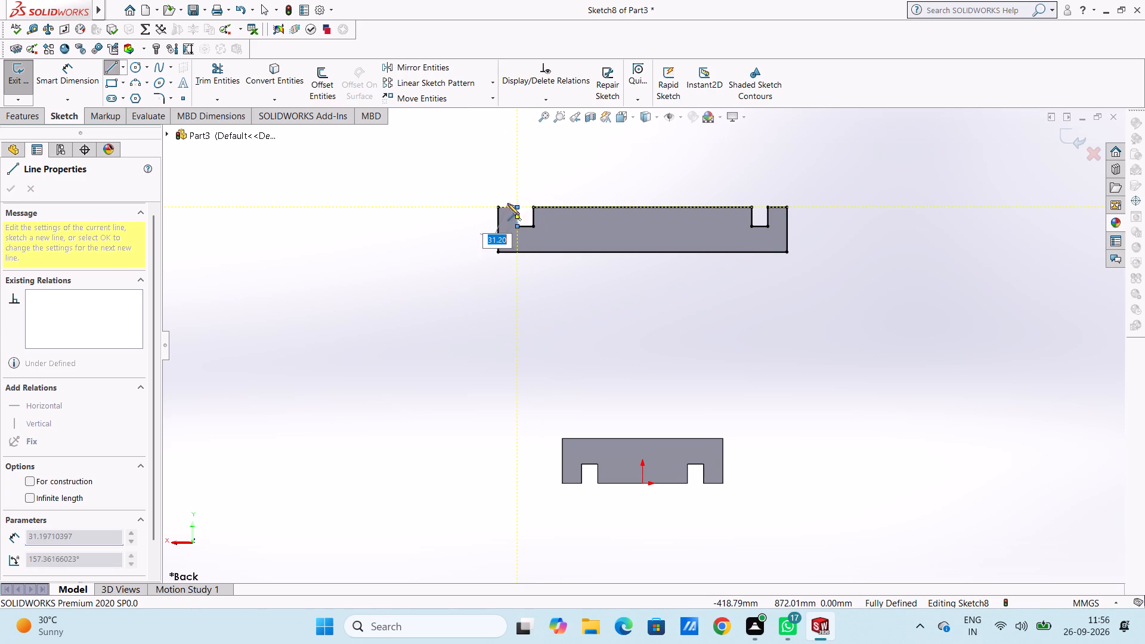
left_click(499, 208)
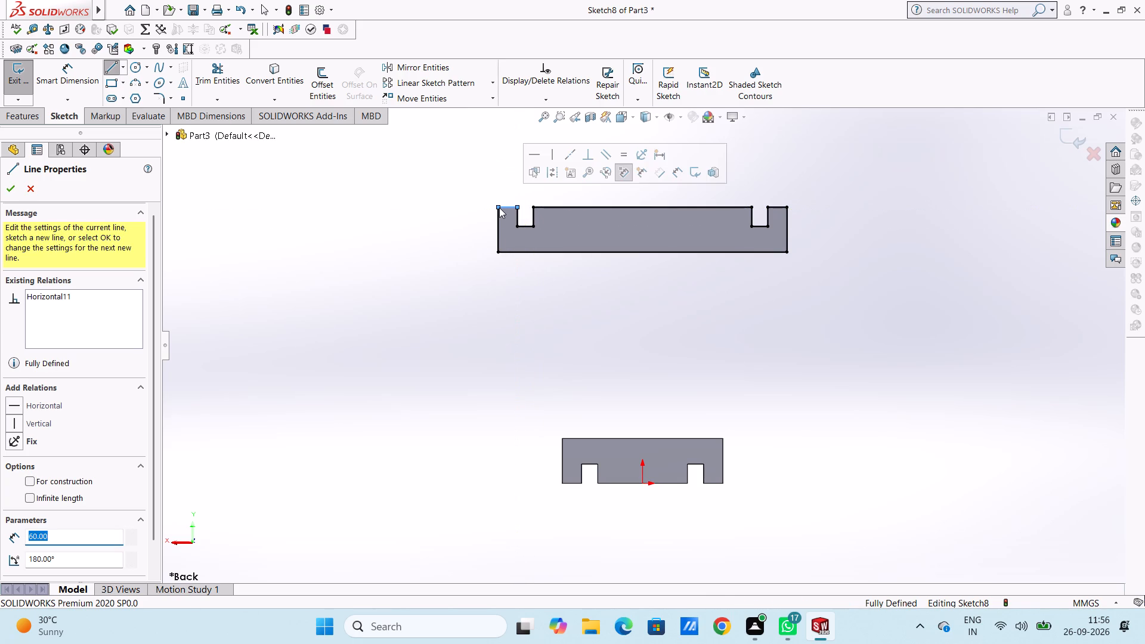
key("Escape")
key("Escape")
key("Escape")
key("Escape")
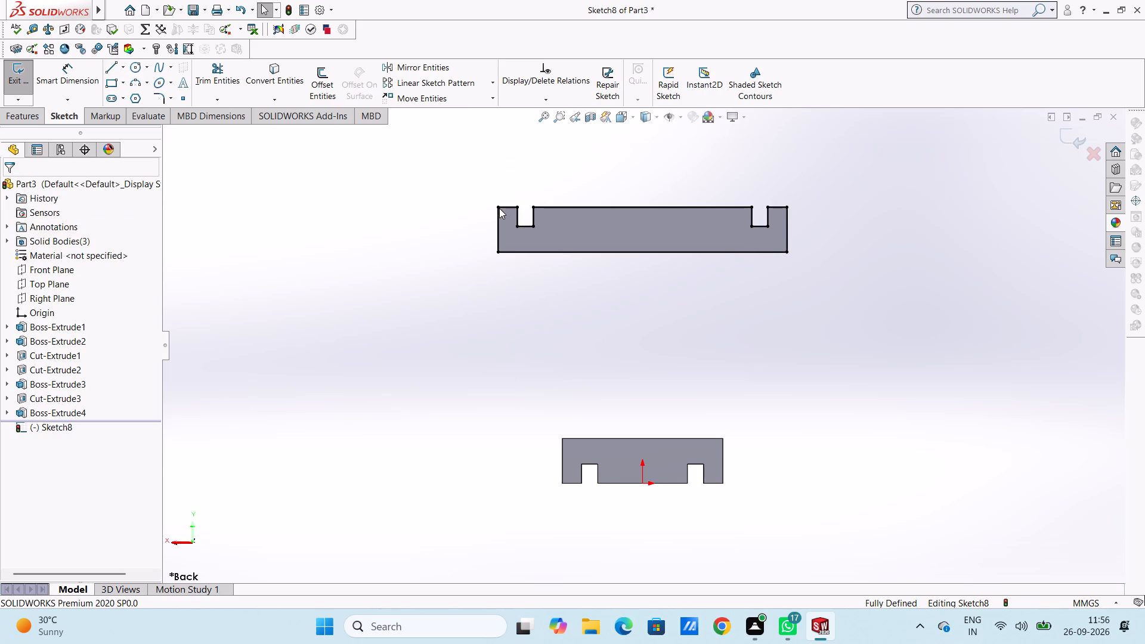
Extrude the traced double-notched profile 140 mm in the reversed direction, so it lies above the rear lower block.
scroll(499, 208, "up", 3)
middle_click_drag(484, 223, 581, 287)
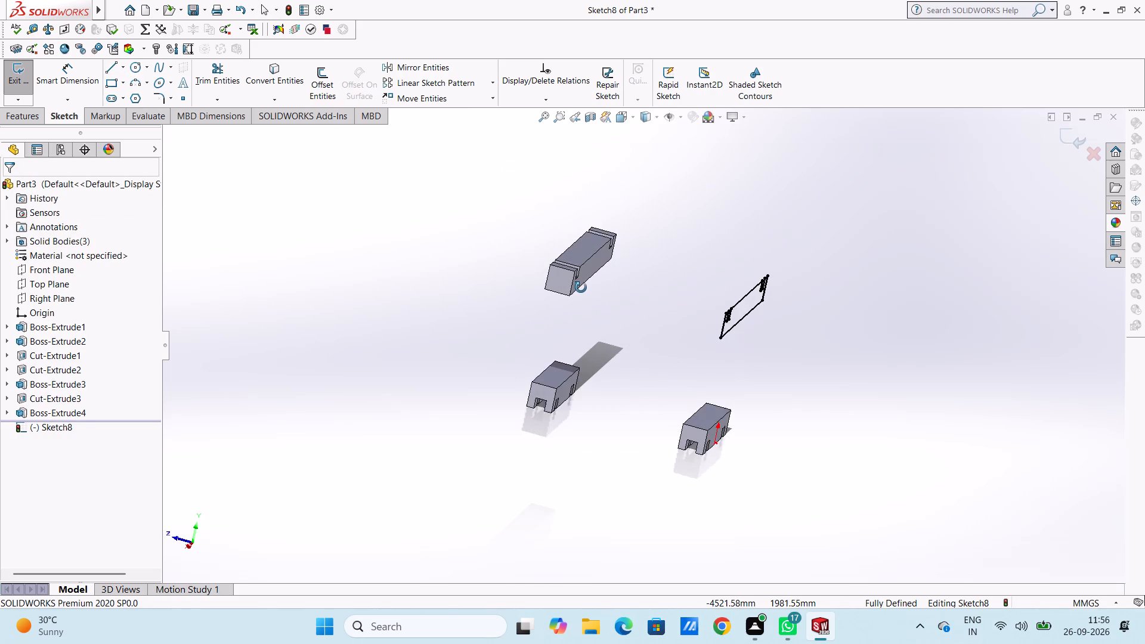
middle_click_drag(581, 287, 593, 289)
left_click(17, 114)
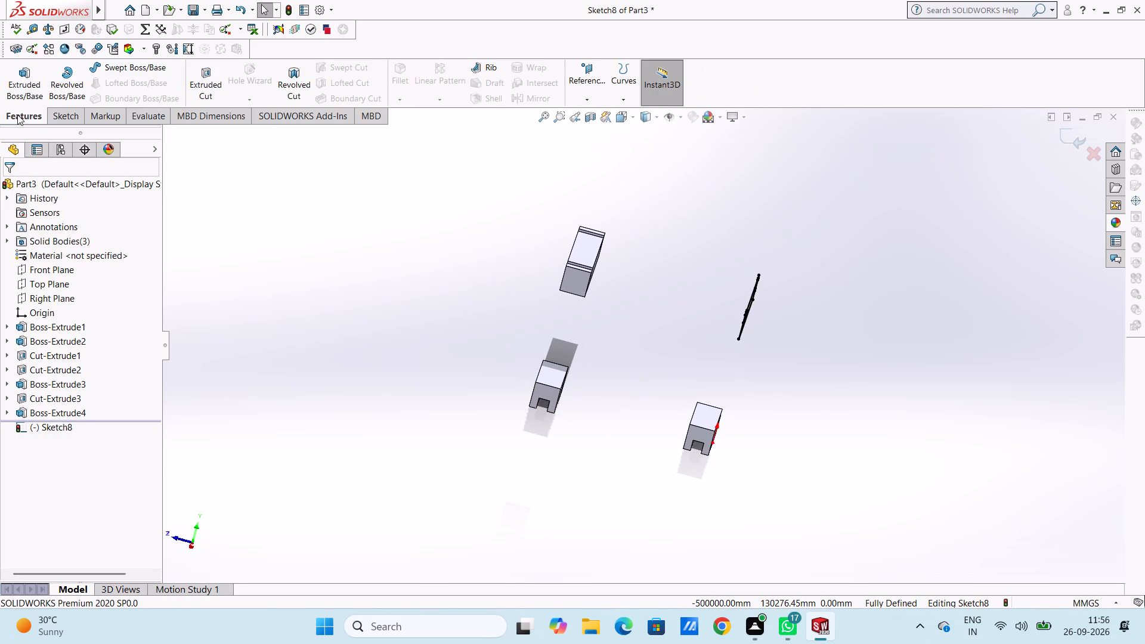
left_click(24, 84)
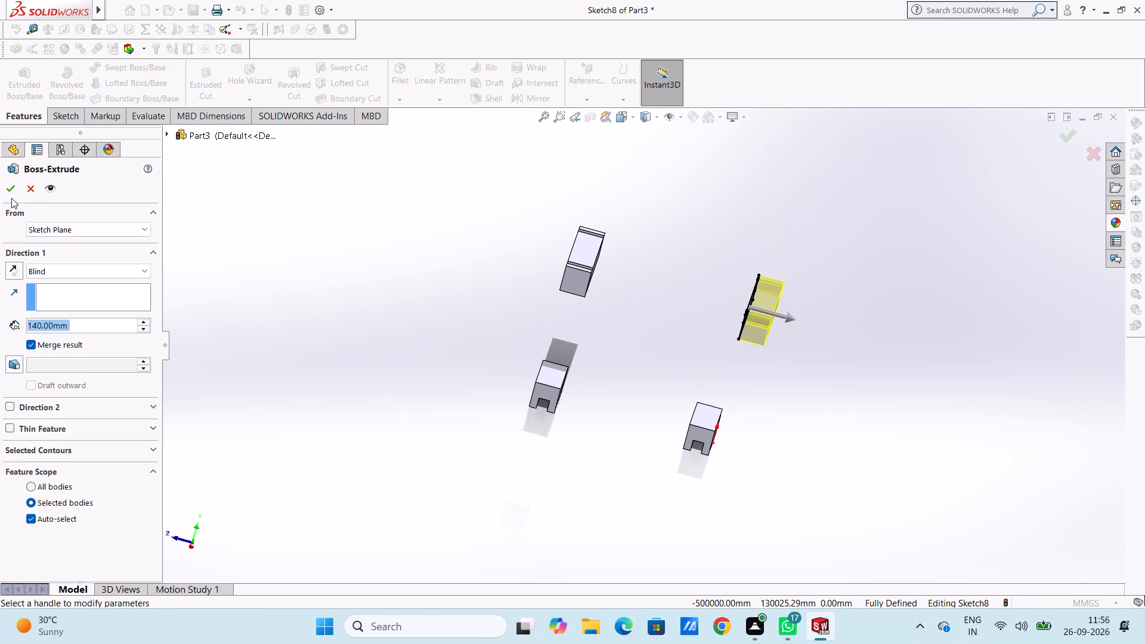
left_click(15, 268)
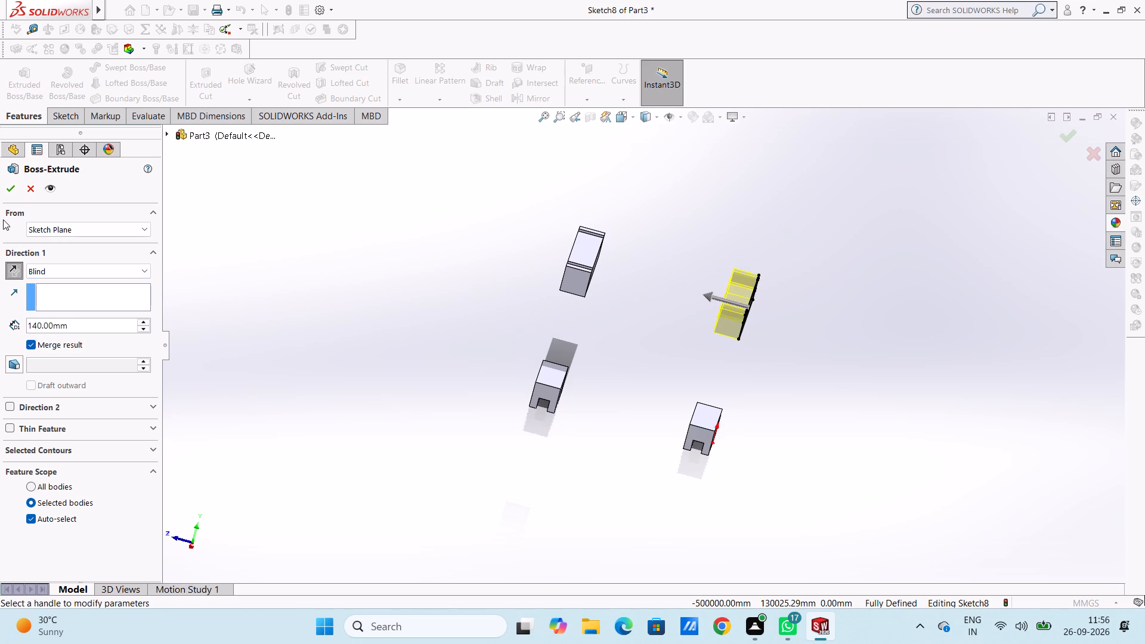
left_click(10, 187)
left_click(293, 250)
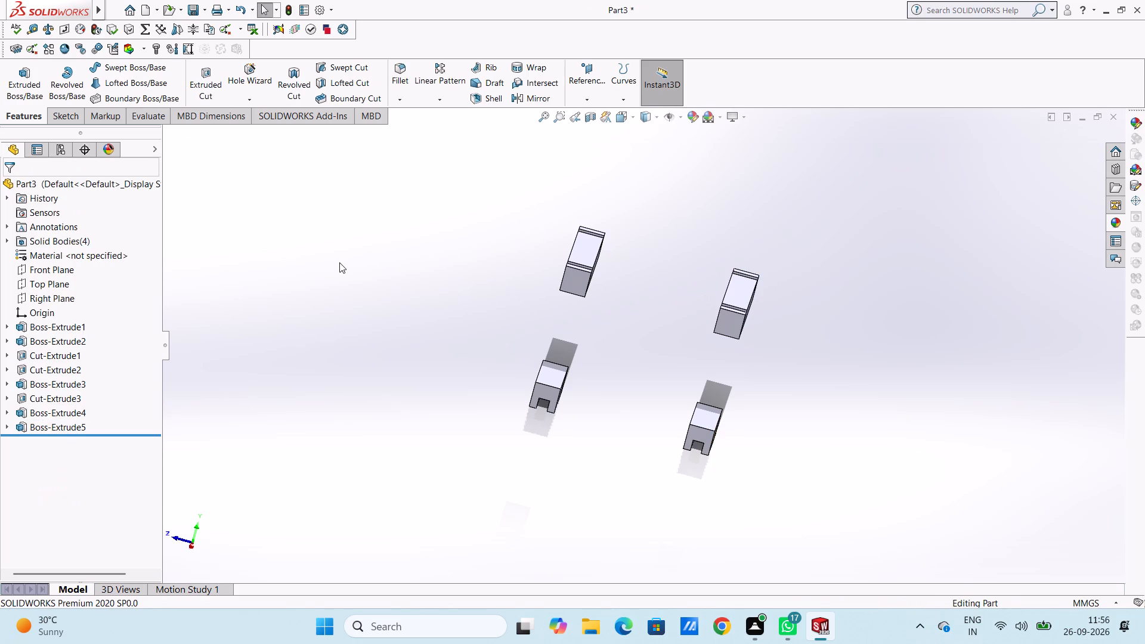
Examine the two upper notched bars and the two lower blocks from several angles.
middle_click_drag(338, 264, 322, 261)
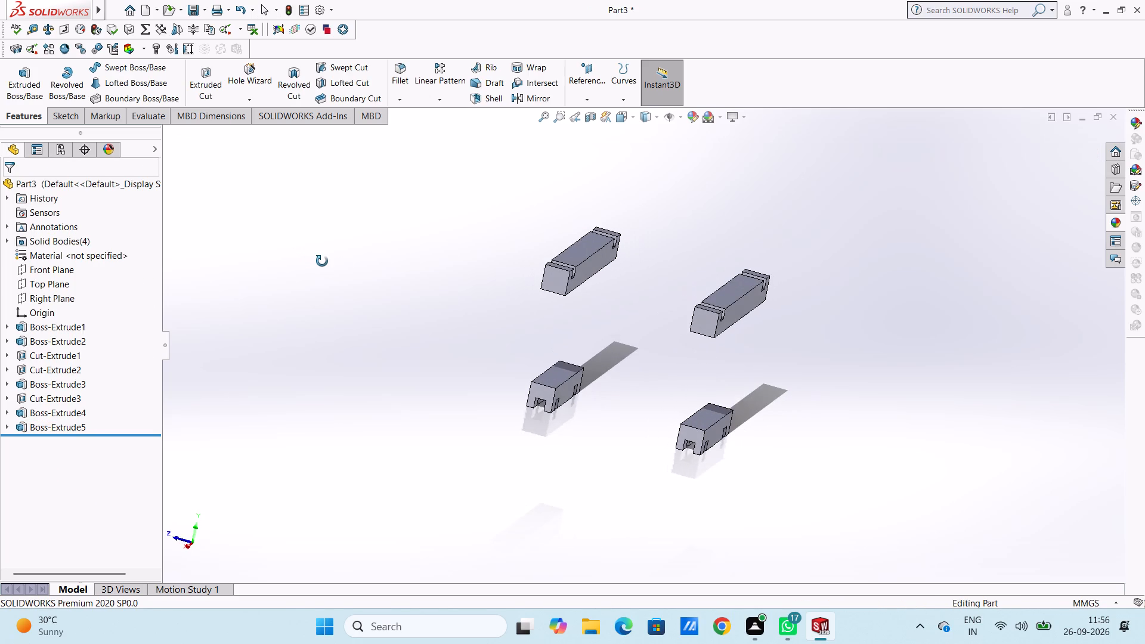
middle_click_drag(322, 261, 307, 261)
middle_click_drag(903, 222, 767, 240)
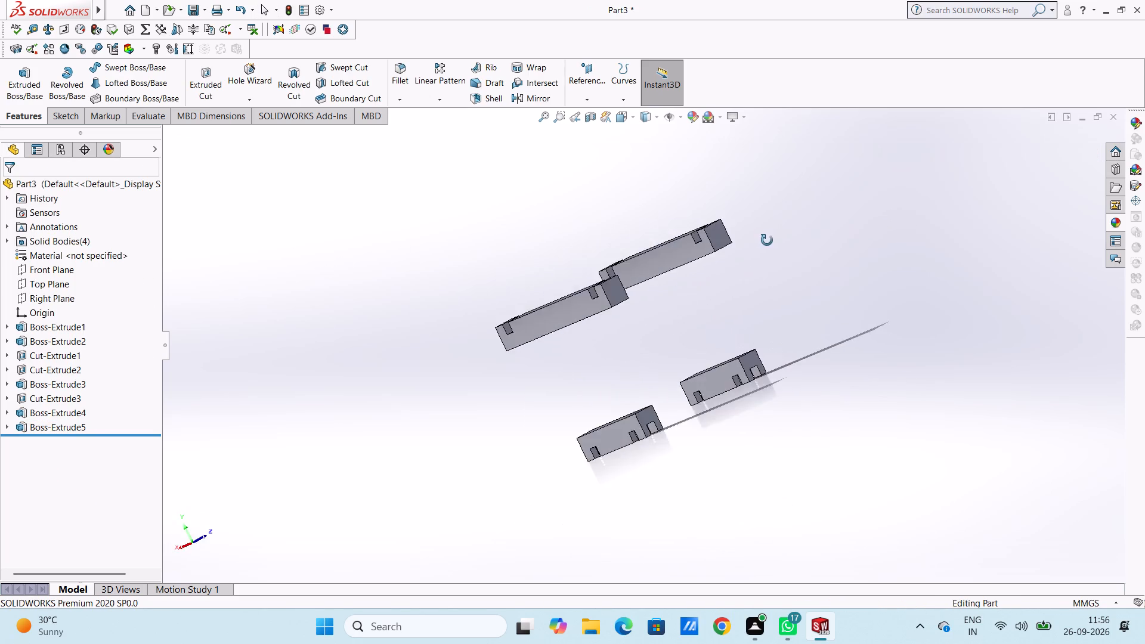
middle_click_drag(767, 240, 839, 235)
middle_click_drag(521, 298, 539, 246)
middle_click_drag(457, 317, 499, 344)
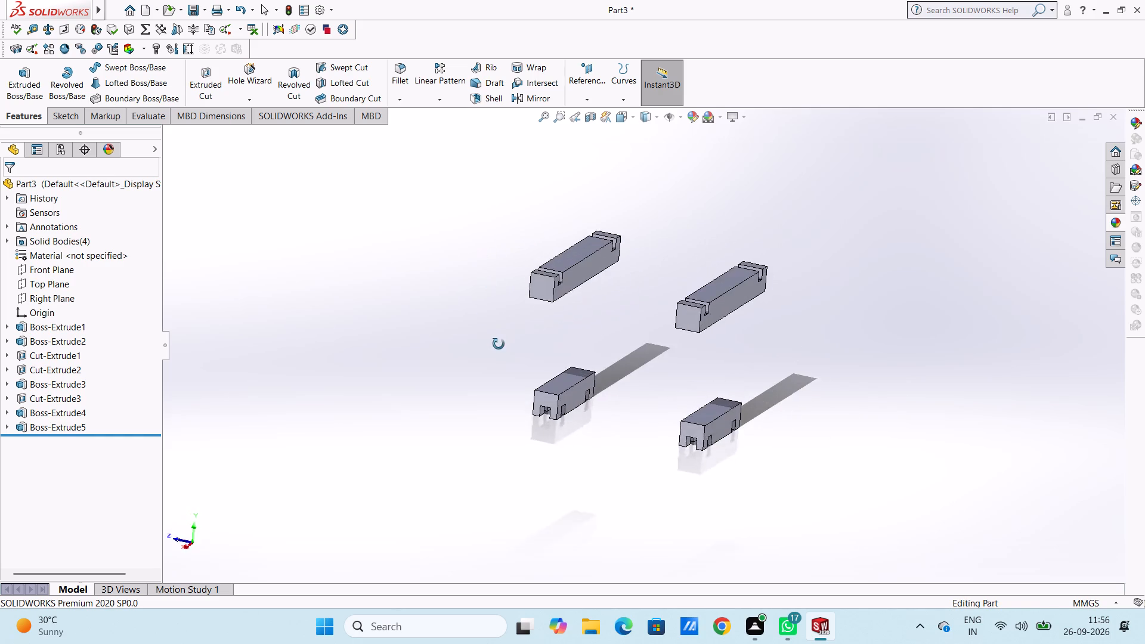
middle_click_drag(499, 344, 490, 346)
middle_click_drag(536, 249, 534, 319)
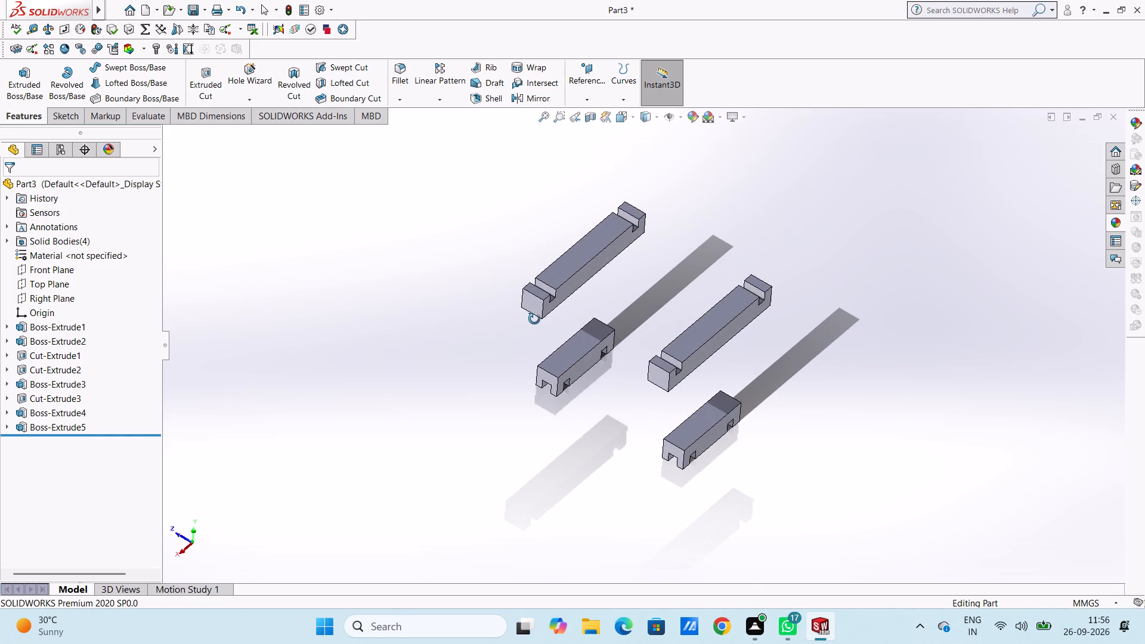
middle_click_drag(534, 319, 532, 325)
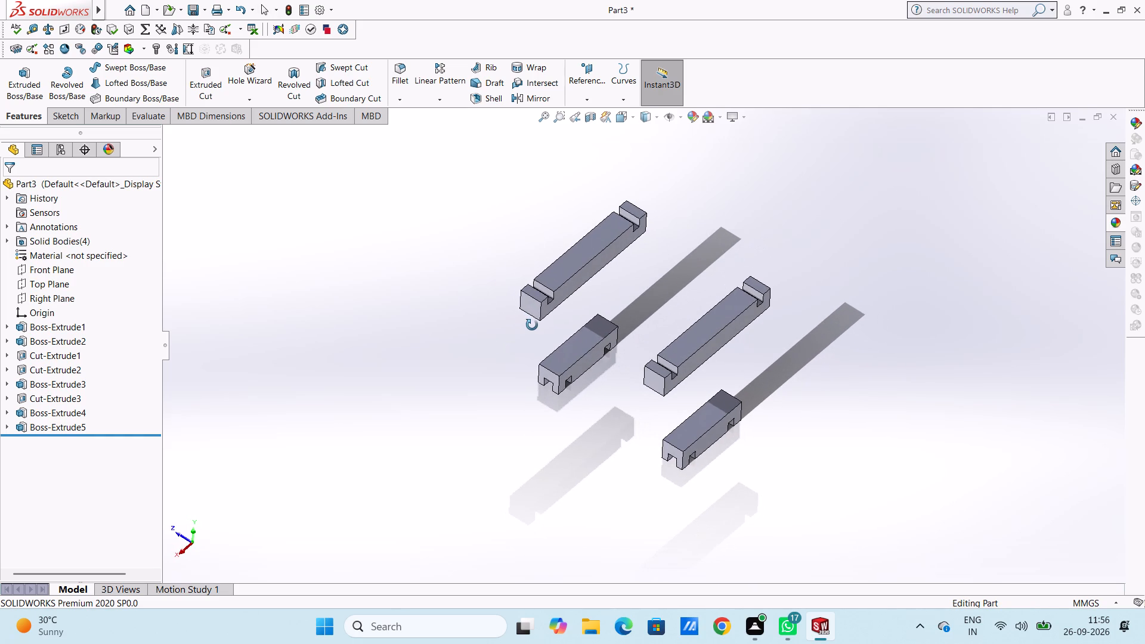
Examine the two upper notched bars and two lower blocks from several angles, including the isometric view.
middle_click_drag(532, 325, 547, 324)
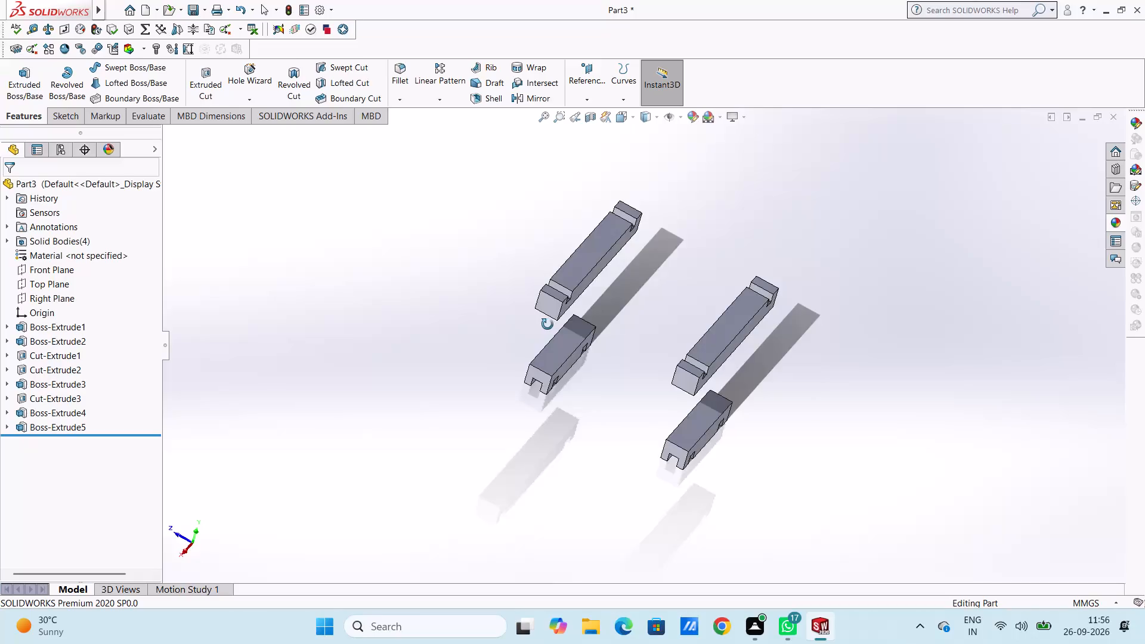
middle_click_drag(547, 324, 549, 327)
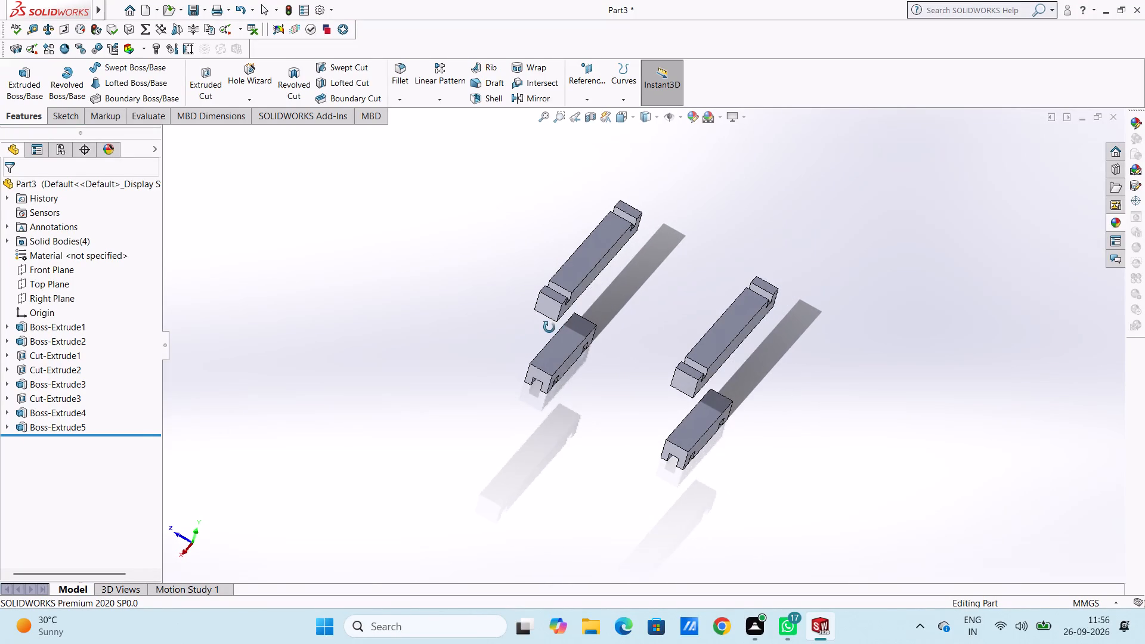
middle_click_drag(549, 327, 555, 330)
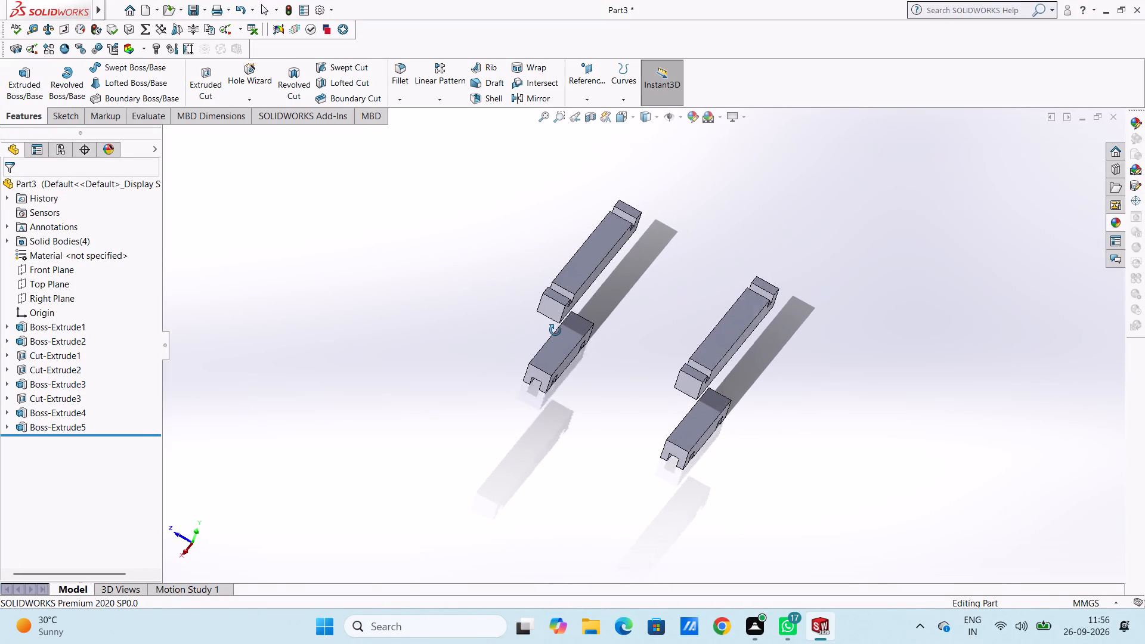
middle_click_drag(555, 330, 554, 331)
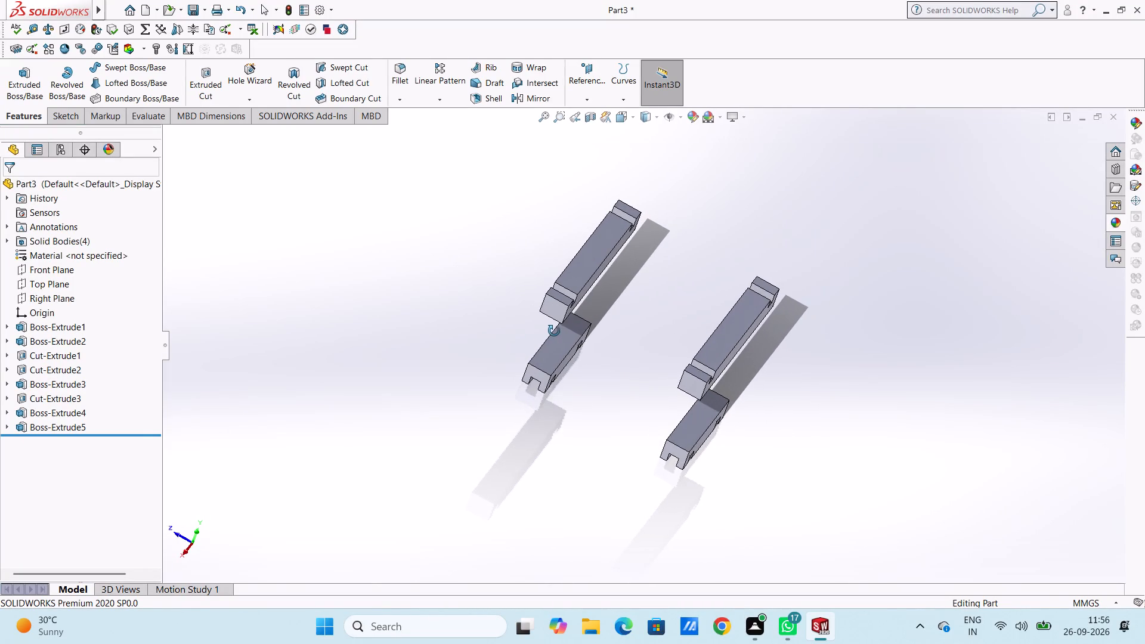
middle_click_drag(554, 331, 557, 330)
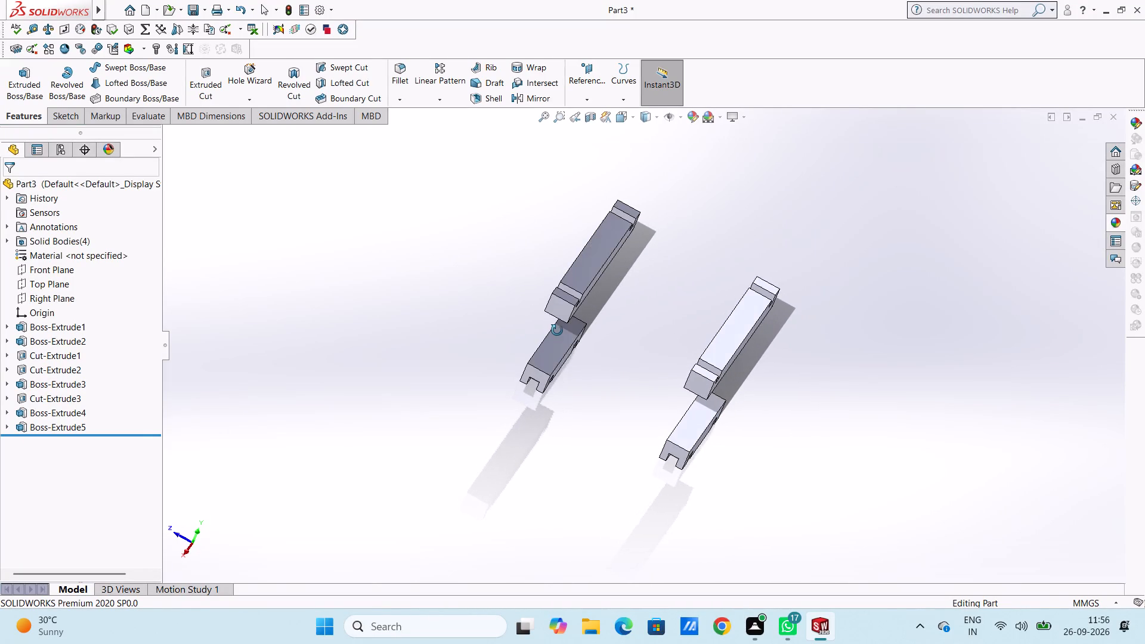
middle_click_drag(557, 330, 556, 330)
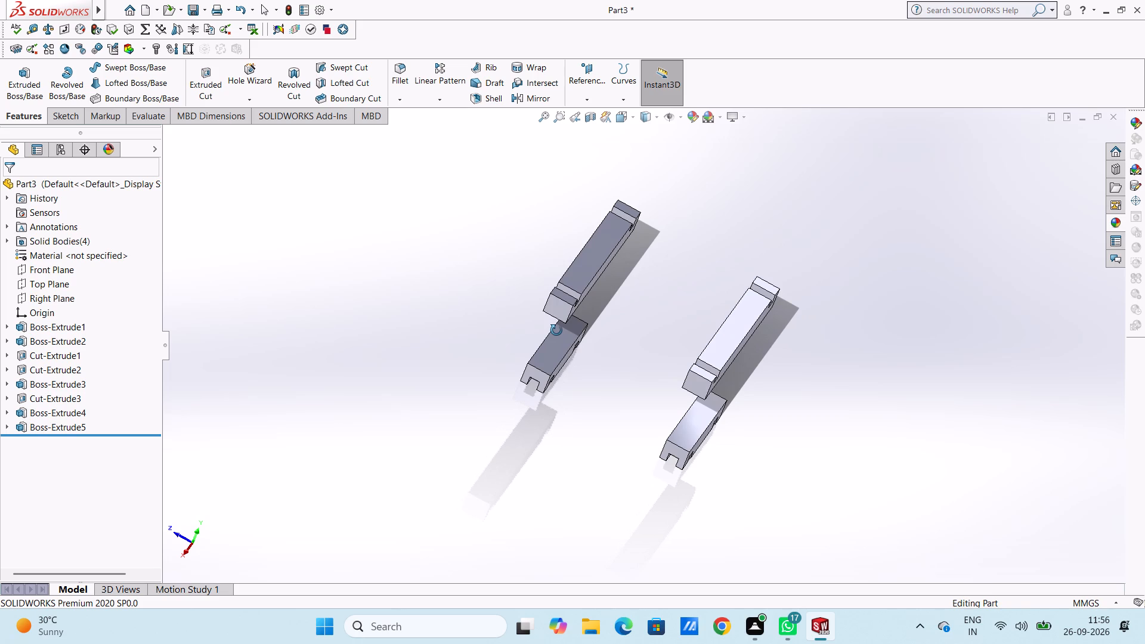
middle_click_drag(556, 330, 526, 332)
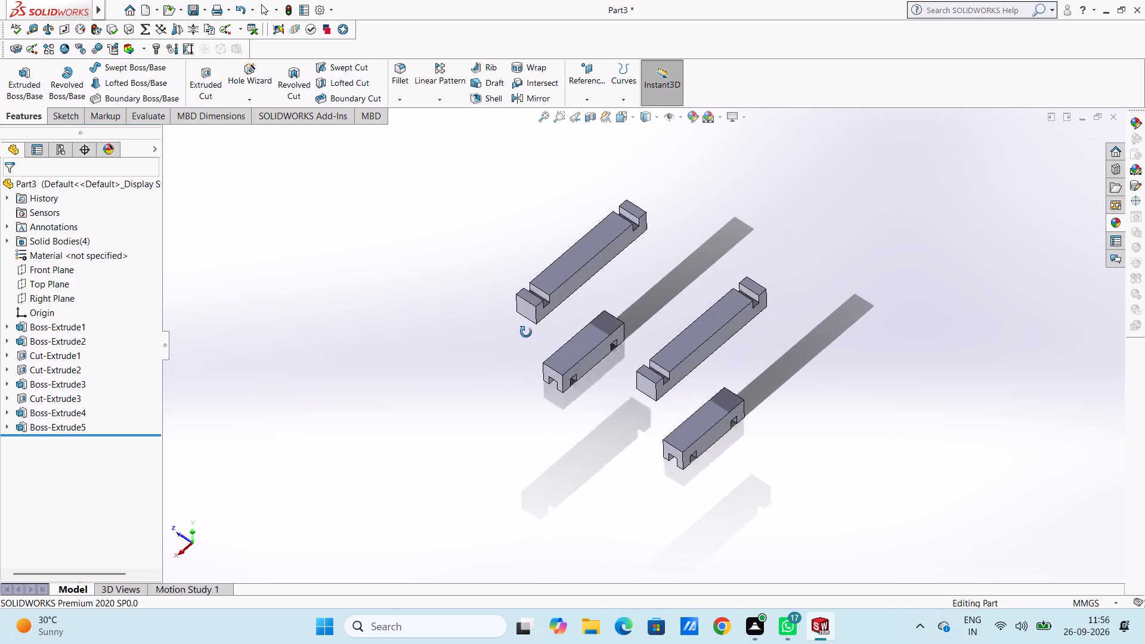
middle_click_drag(526, 332, 495, 335)
middle_click_drag(896, 273, 836, 407)
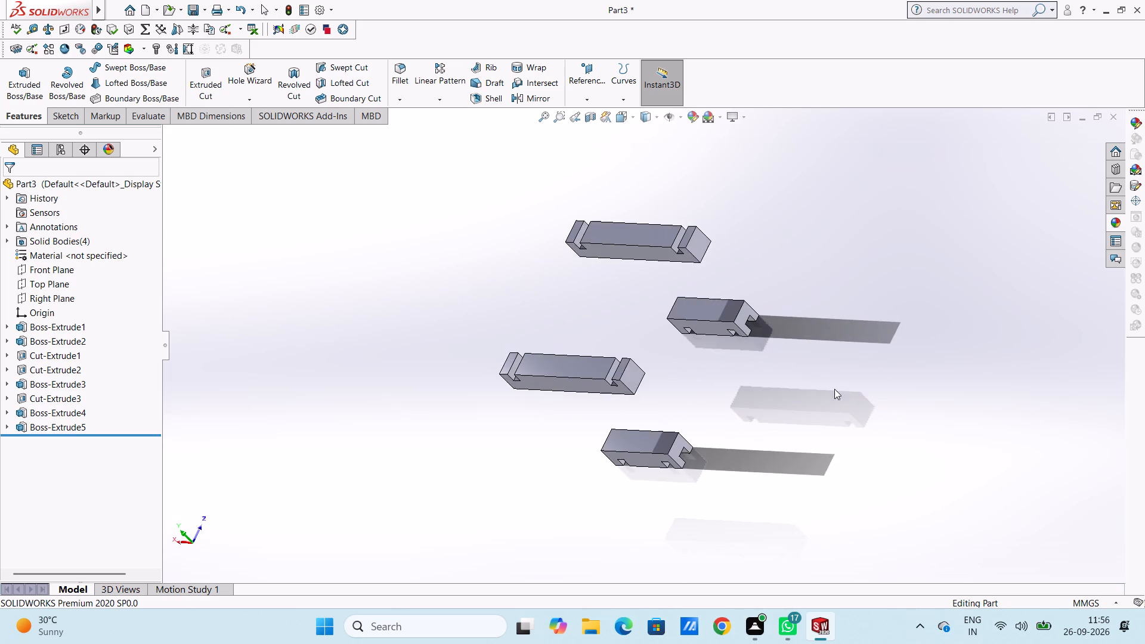
middle_click_drag(788, 265, 824, 251)
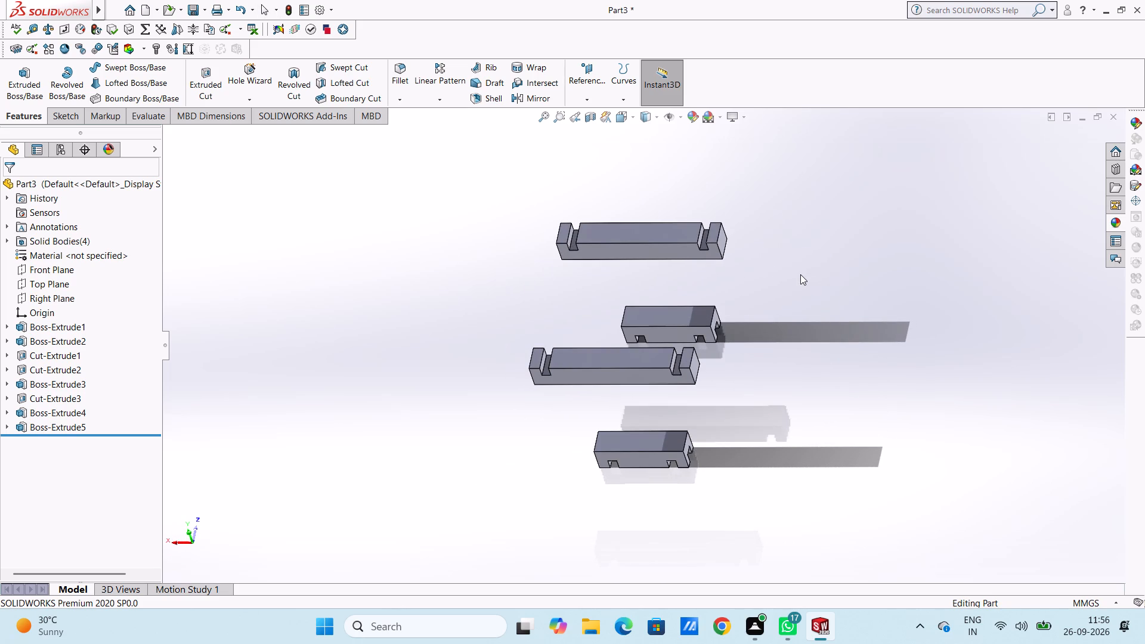
key("ctrl+7")
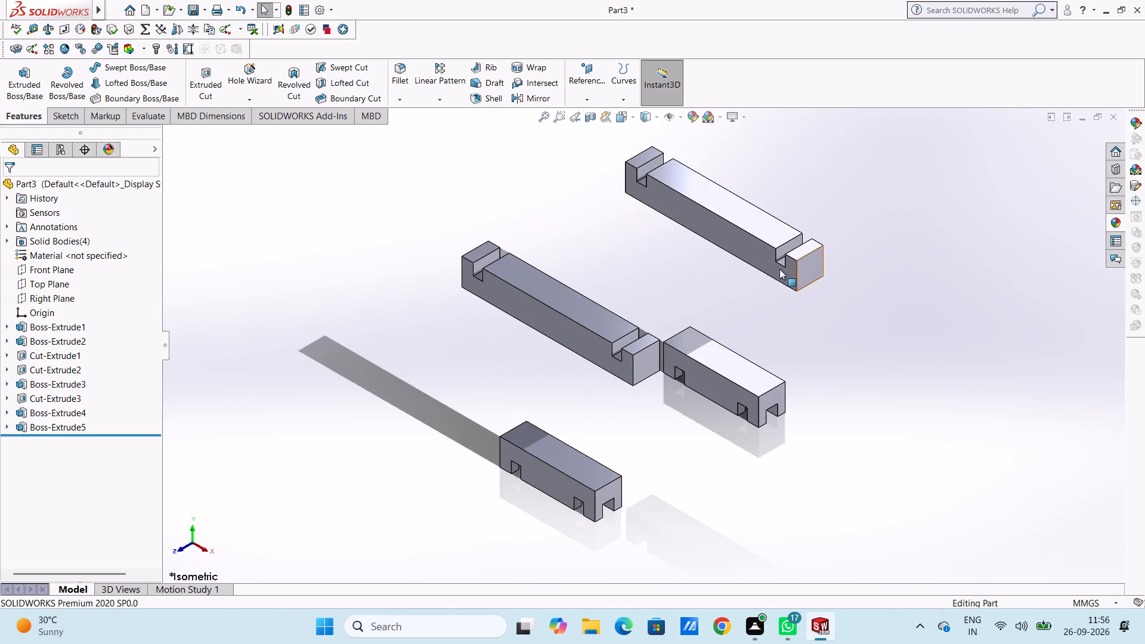
scroll(476, 360, "up", 4)
middle_click_drag(496, 359, 478, 359)
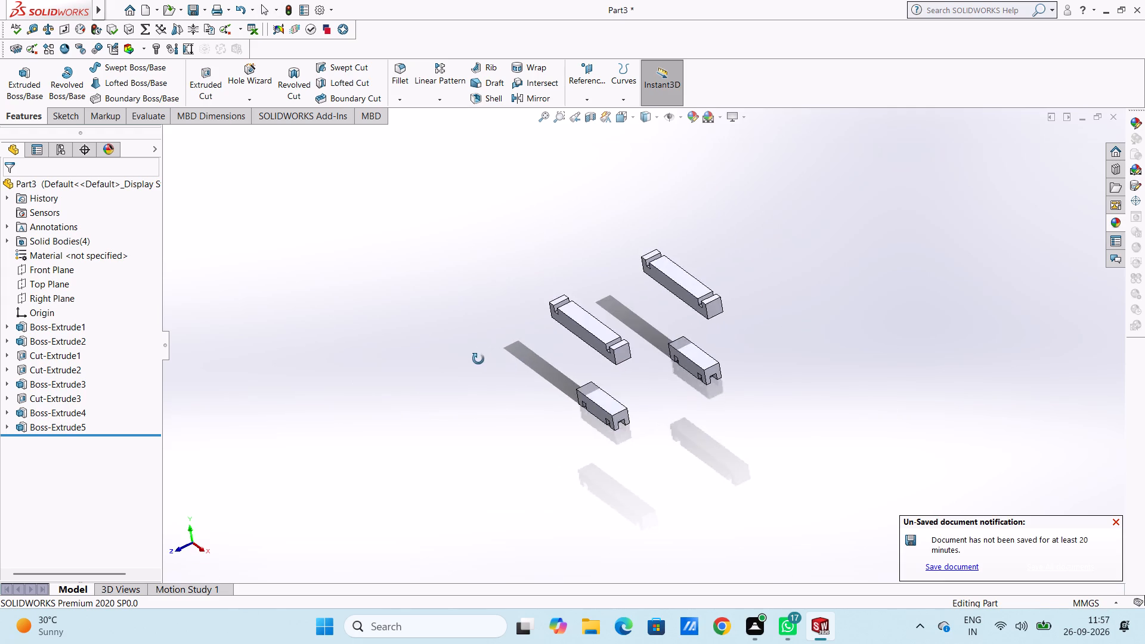
middle_click_drag(478, 359, 502, 324)
middle_click_drag(492, 336, 450, 346)
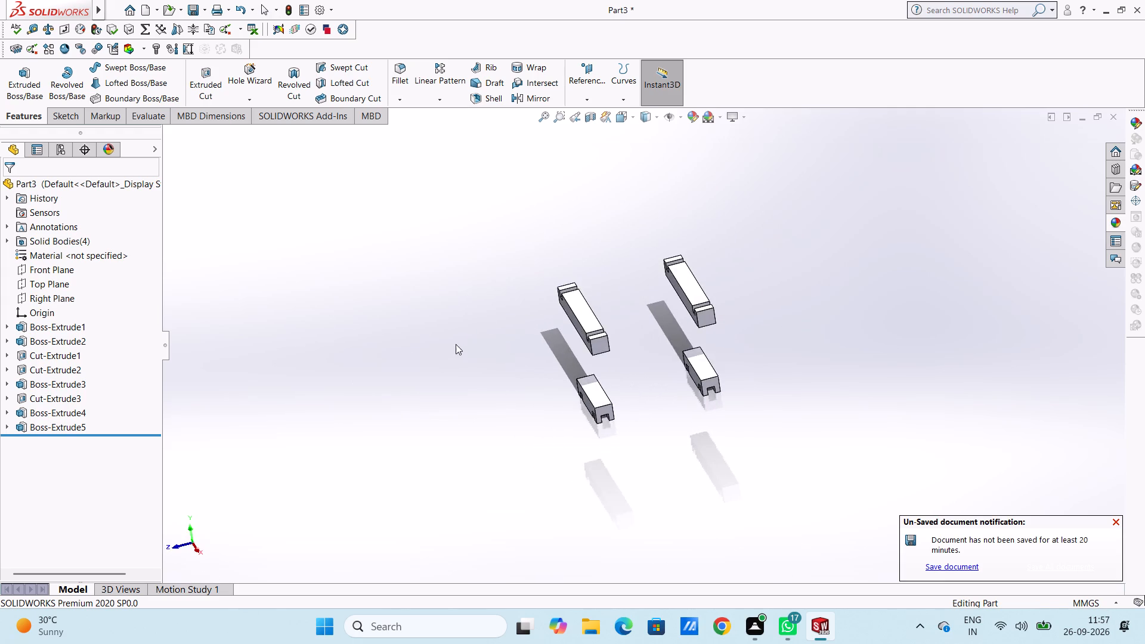
middle_click_drag(491, 321, 558, 335)
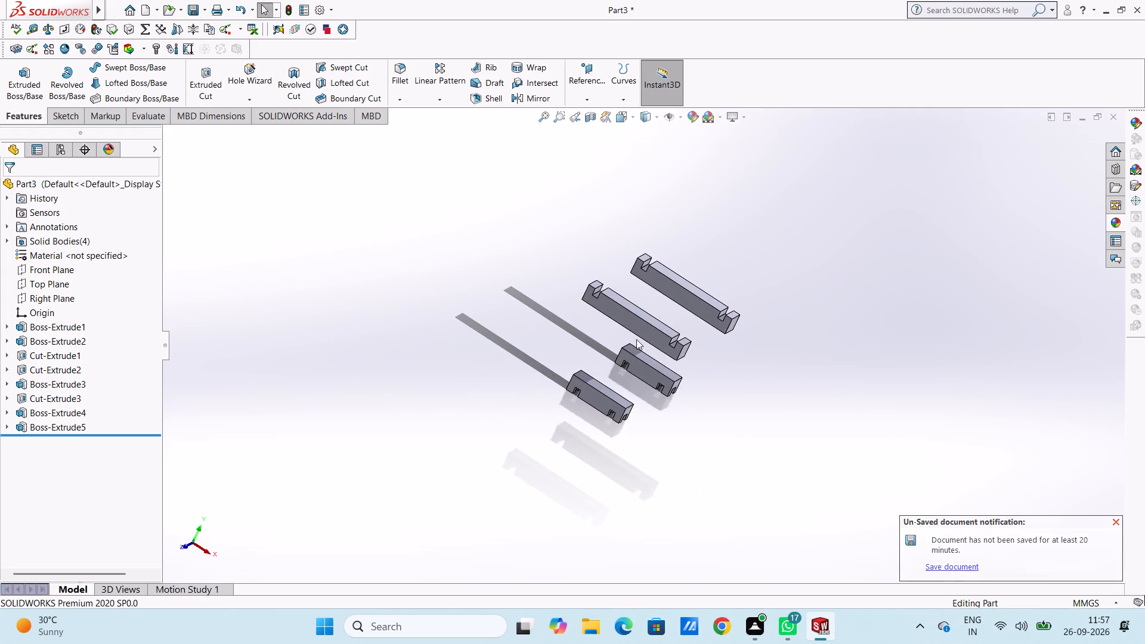
middle_click_drag(636, 339, 604, 329)
middle_click_drag(648, 335, 609, 329)
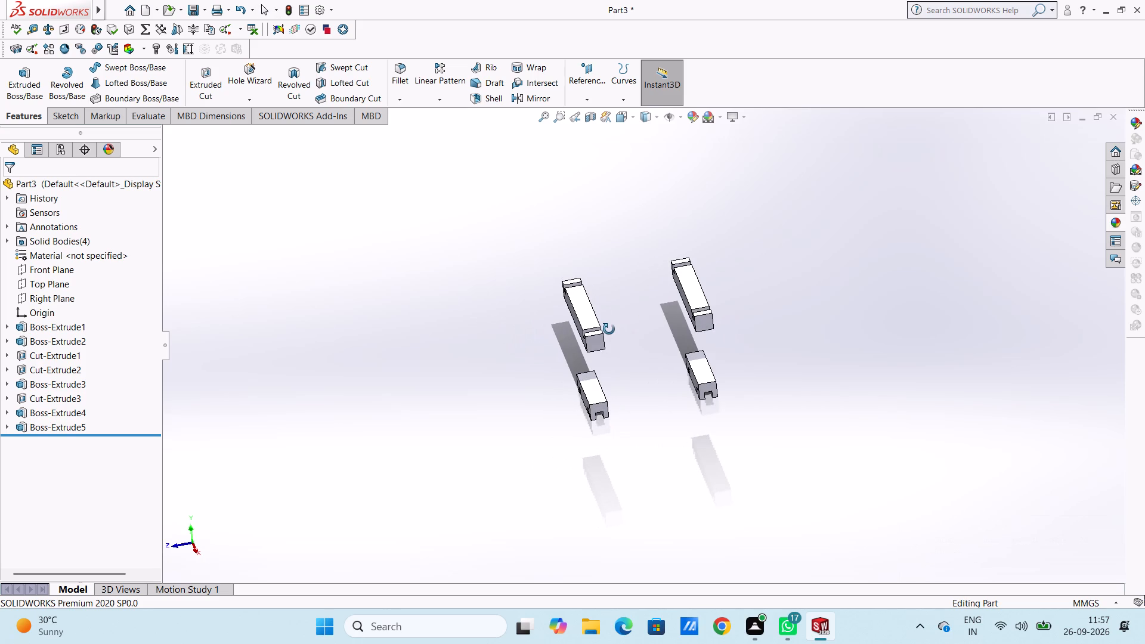
middle_click_drag(609, 329, 609, 329)
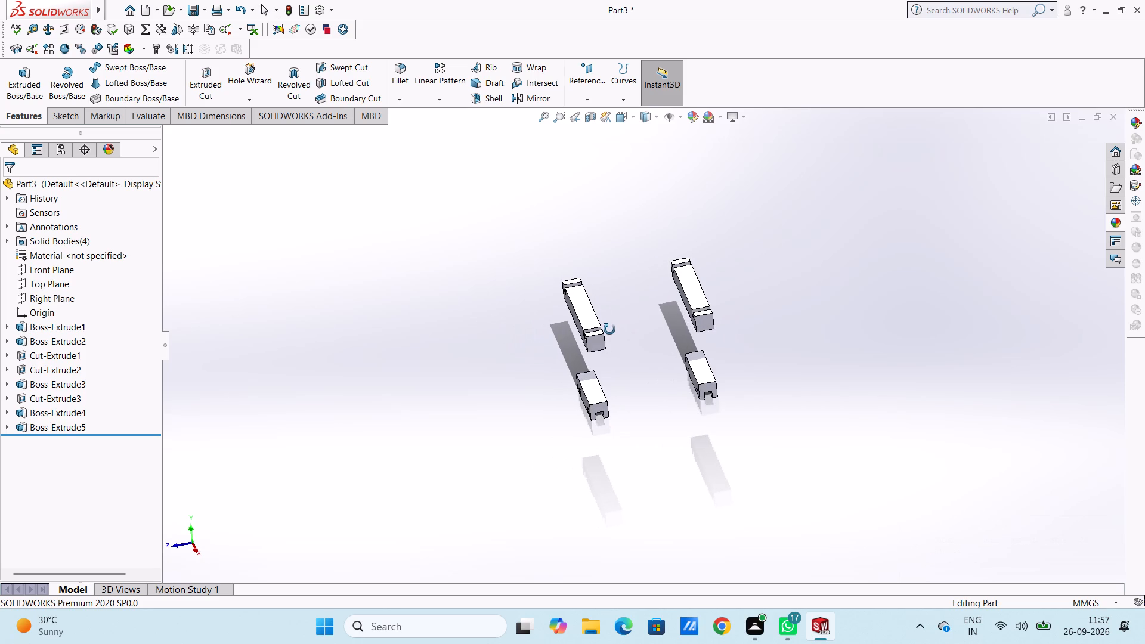
middle_click_drag(609, 329, 635, 332)
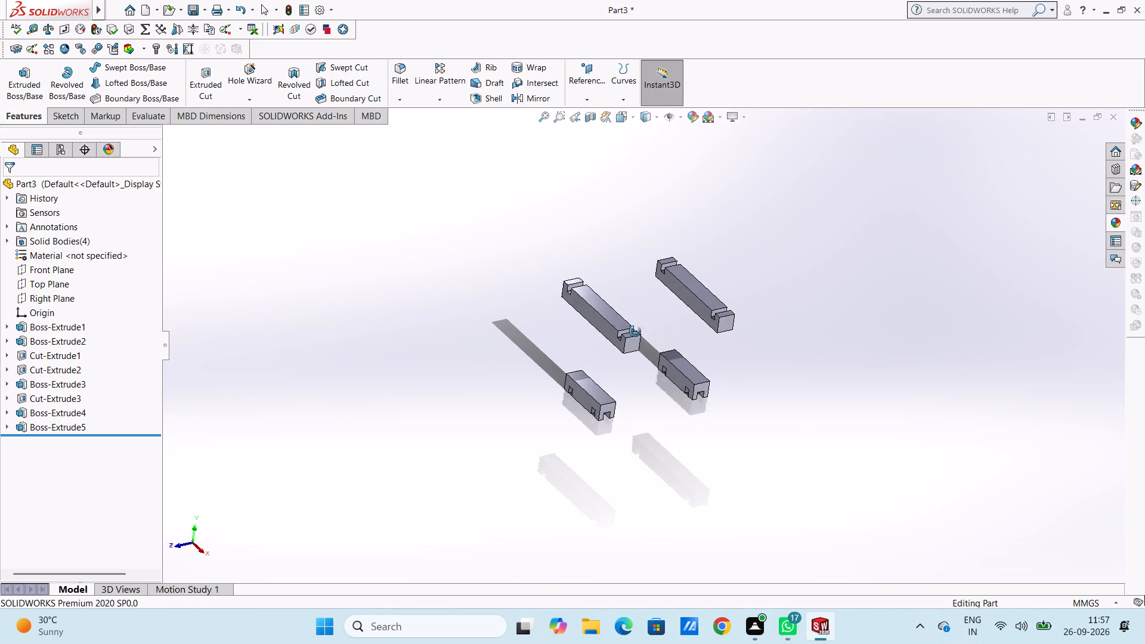
middle_click_drag(635, 332, 631, 332)
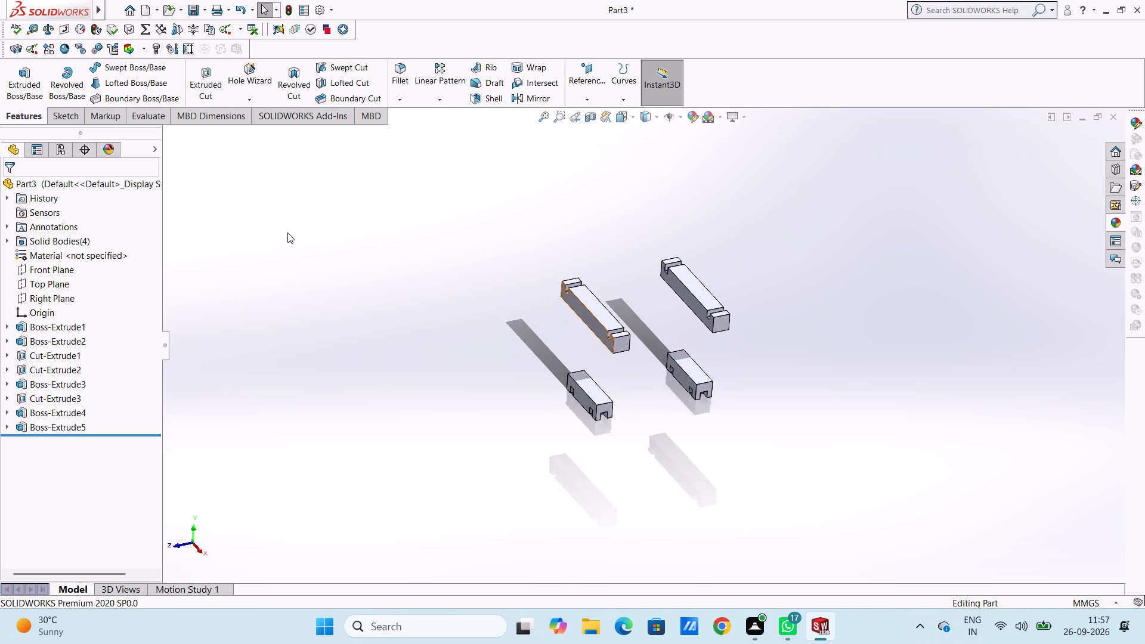
Open a new sketch on the front upper bar's outer face, facing the Front view.
key("ctrl+1")
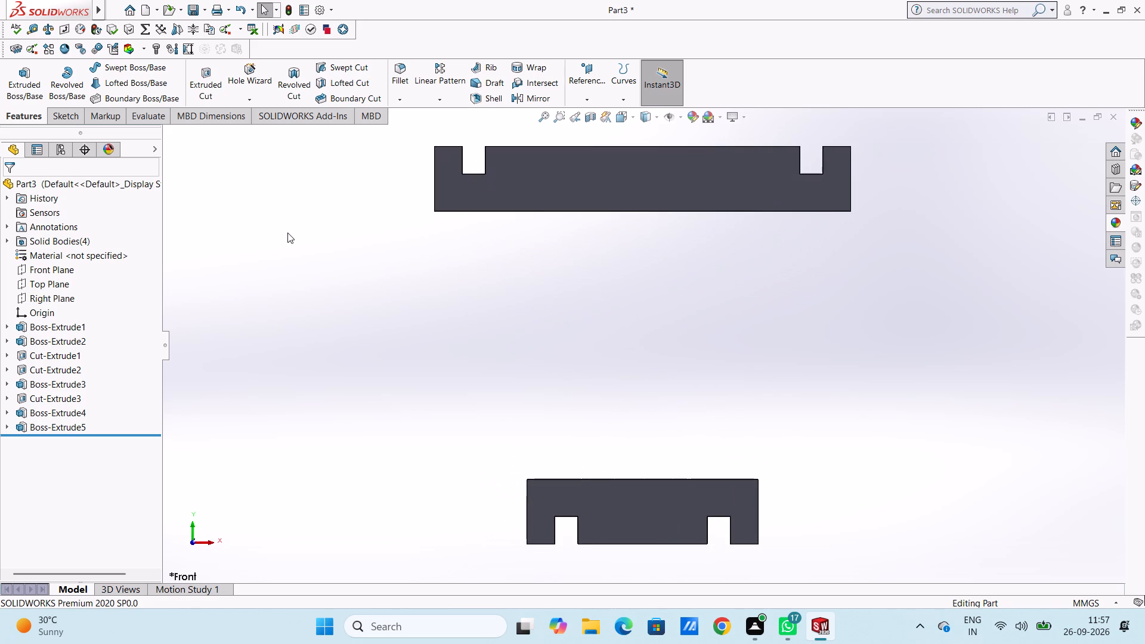
left_click(759, 185)
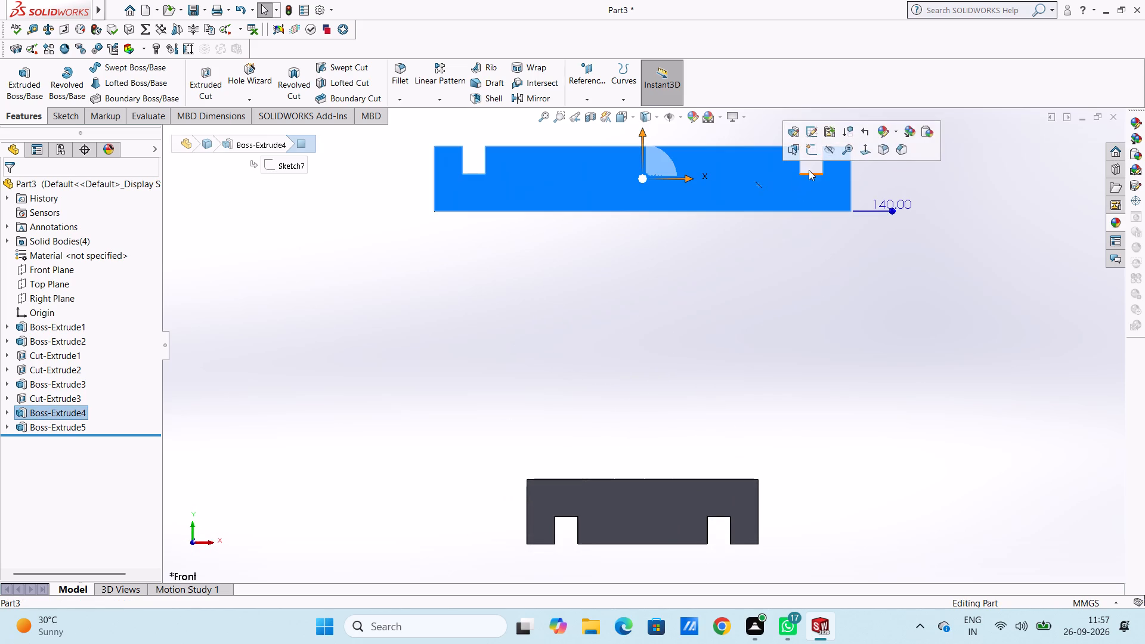
left_click(809, 149)
left_click(701, 288)
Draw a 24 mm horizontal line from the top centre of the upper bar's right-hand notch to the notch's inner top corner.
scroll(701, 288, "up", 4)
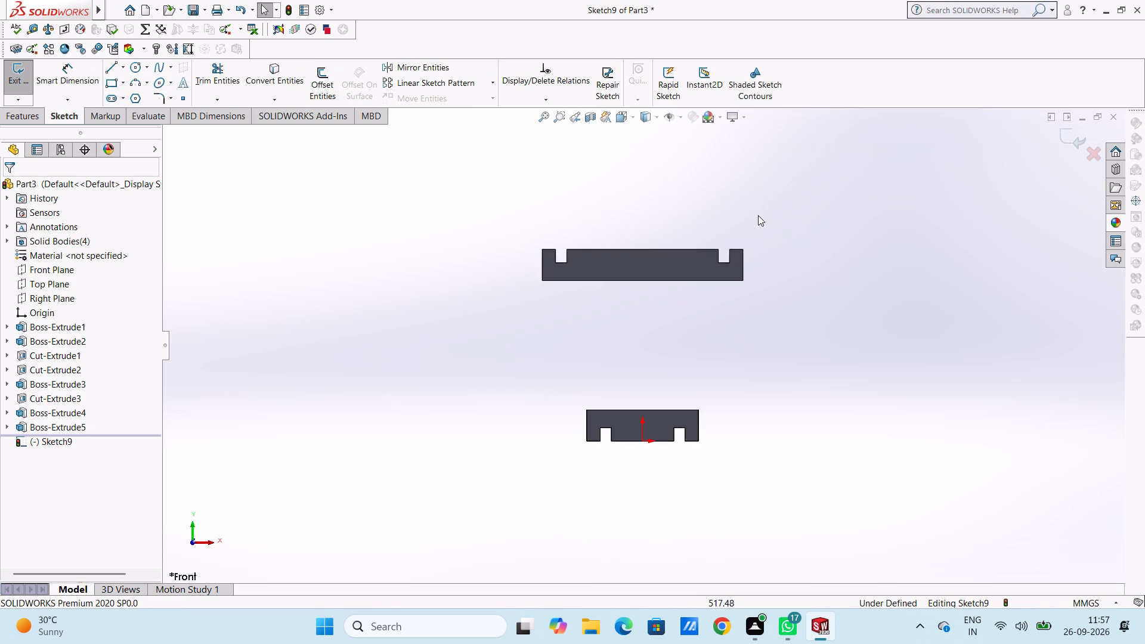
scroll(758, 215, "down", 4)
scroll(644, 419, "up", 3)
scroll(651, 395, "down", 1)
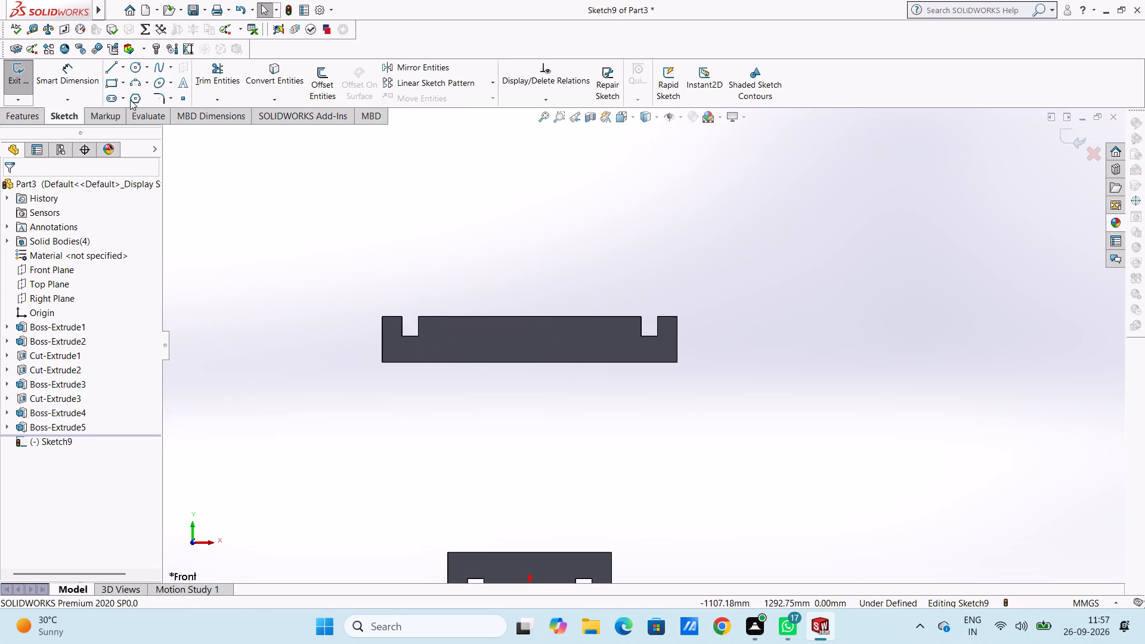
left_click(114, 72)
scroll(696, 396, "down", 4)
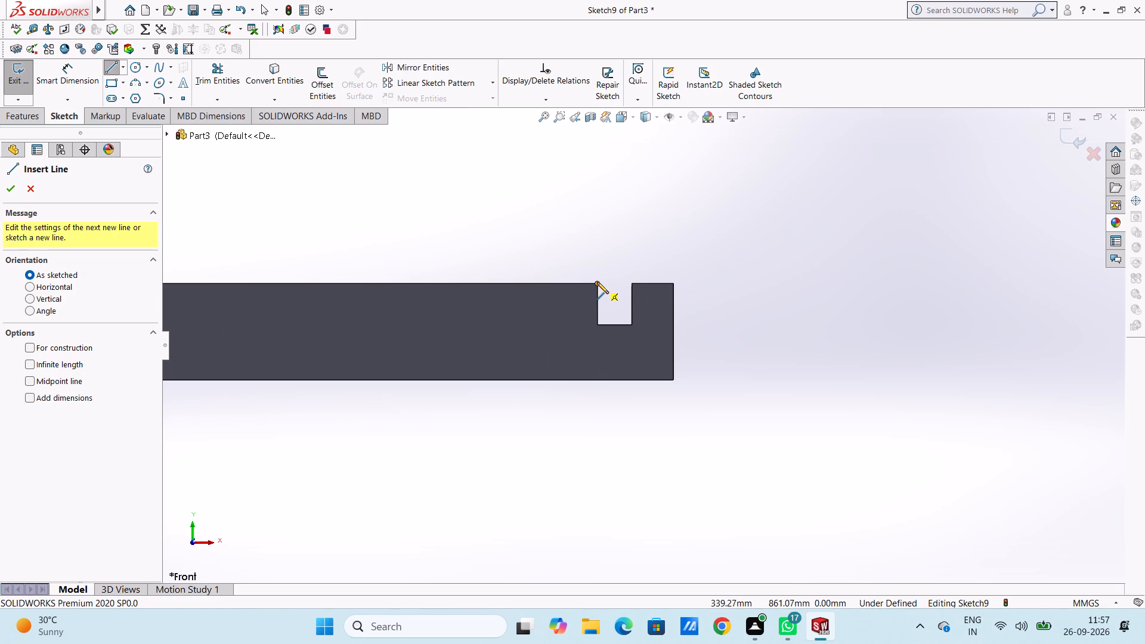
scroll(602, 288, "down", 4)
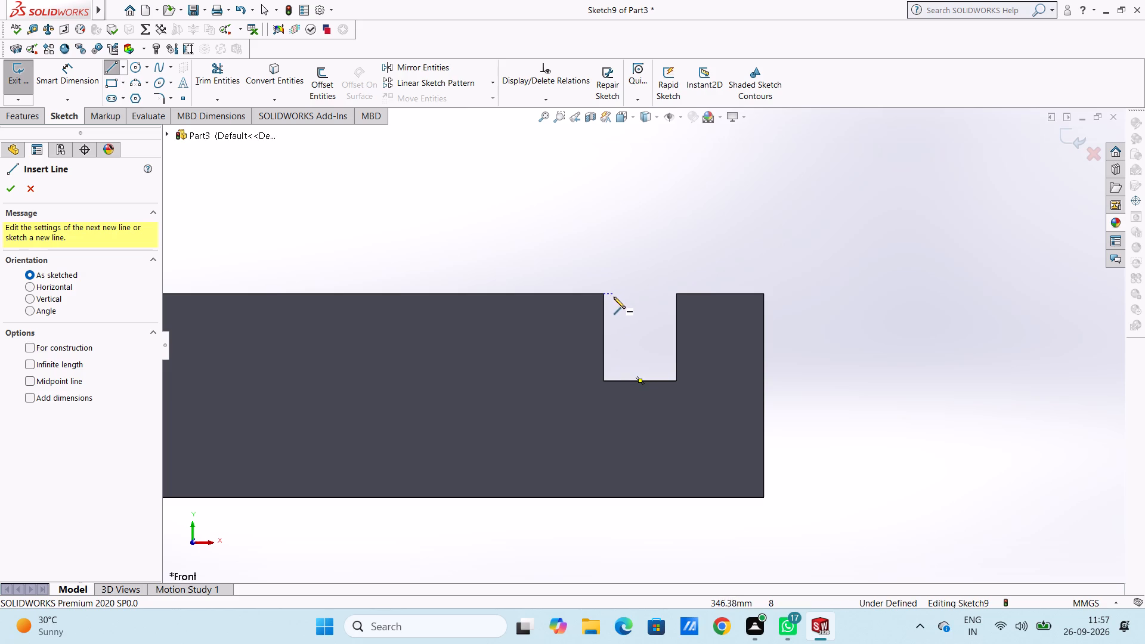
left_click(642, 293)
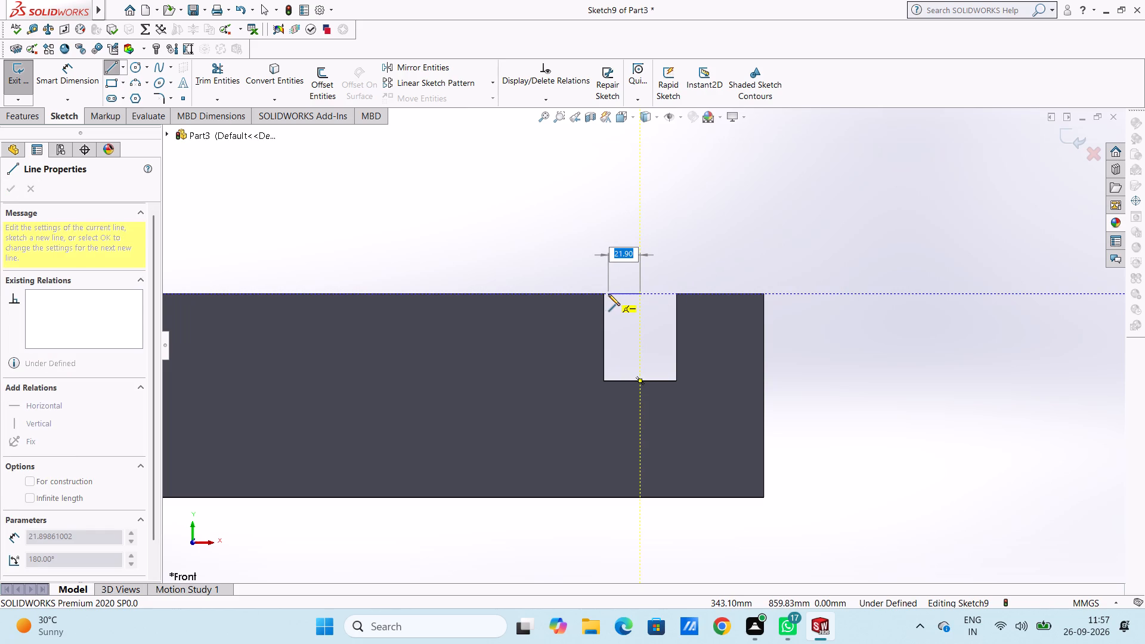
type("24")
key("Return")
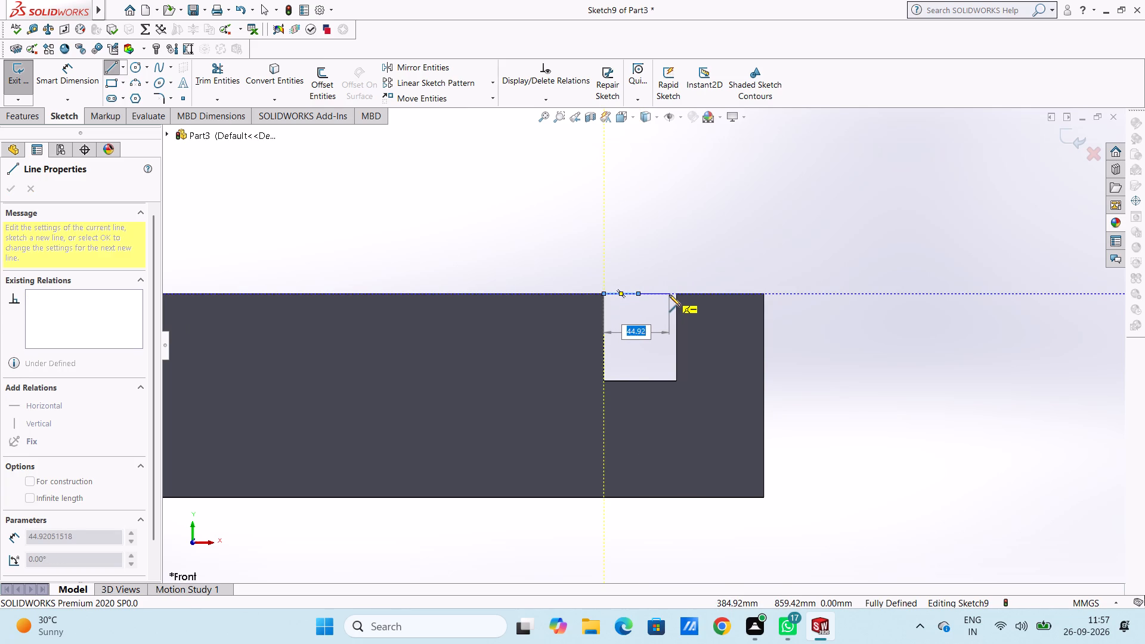
Draw a 48 mm horizontal line from the notch's inner top corner across its opening, and end the line chain.
type("44")
key("BackSpace")
key("8")
key("Return")
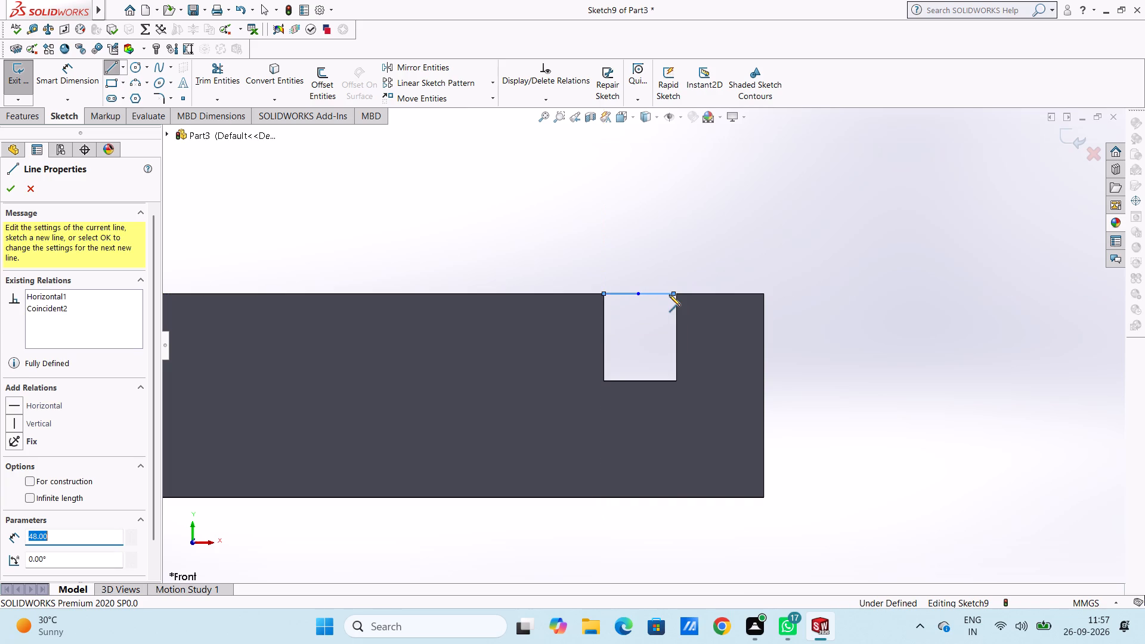
key("grave")
key("Escape")
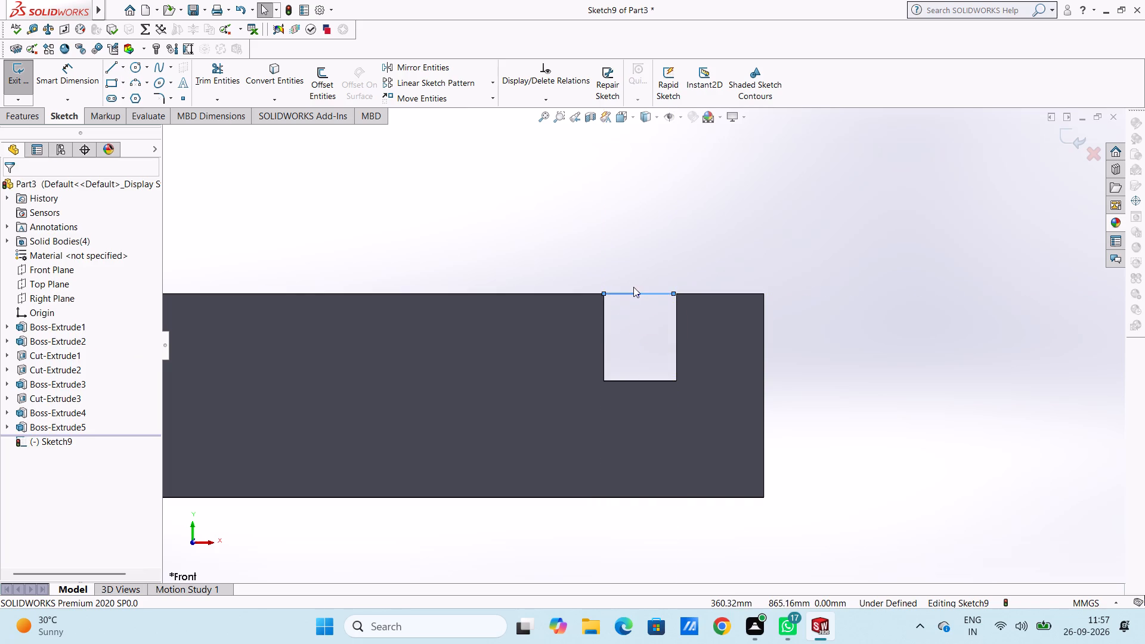
key("Escape")
key("Escape")
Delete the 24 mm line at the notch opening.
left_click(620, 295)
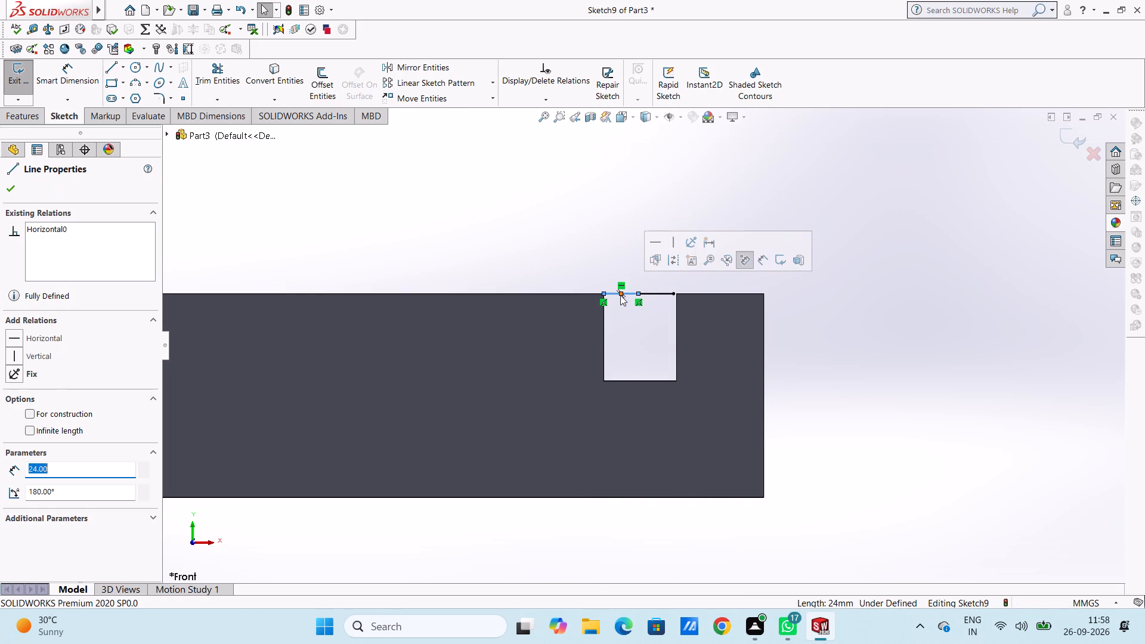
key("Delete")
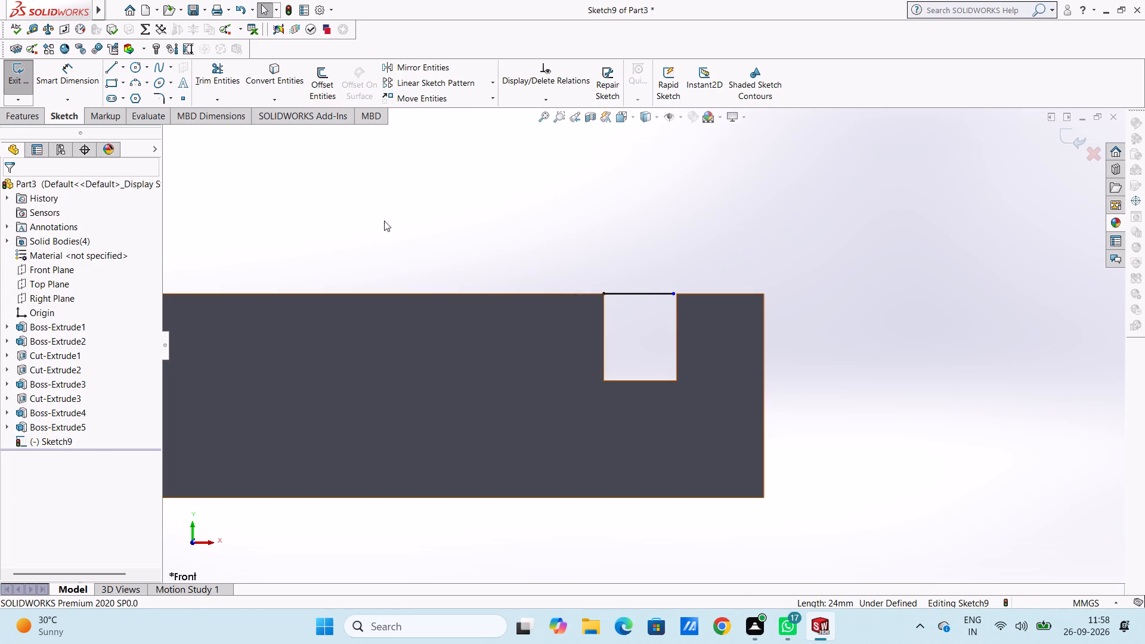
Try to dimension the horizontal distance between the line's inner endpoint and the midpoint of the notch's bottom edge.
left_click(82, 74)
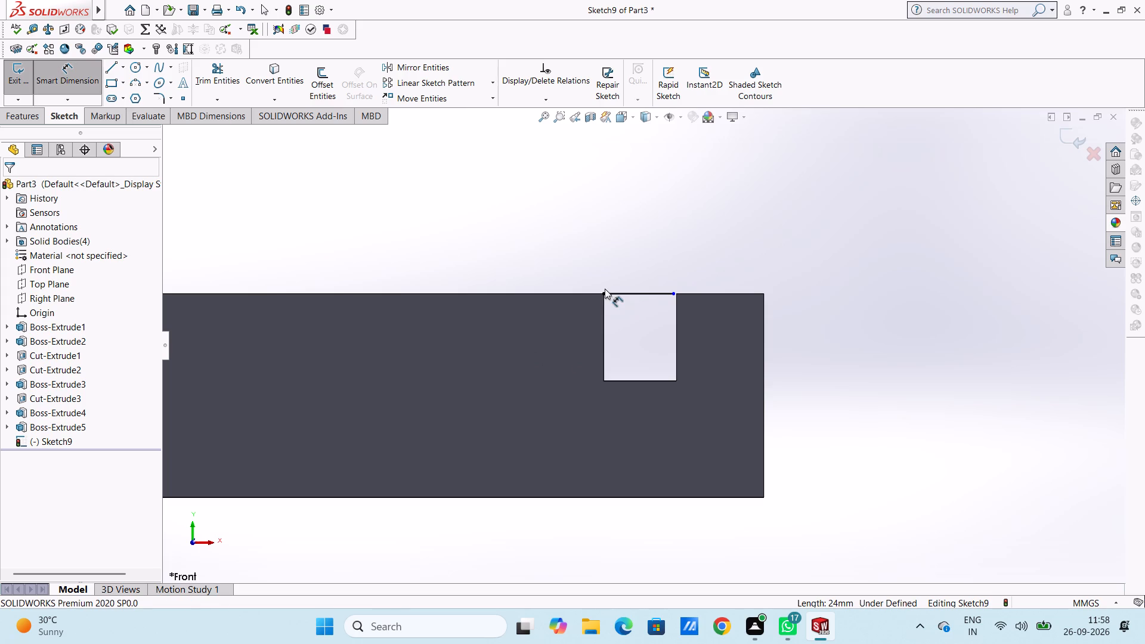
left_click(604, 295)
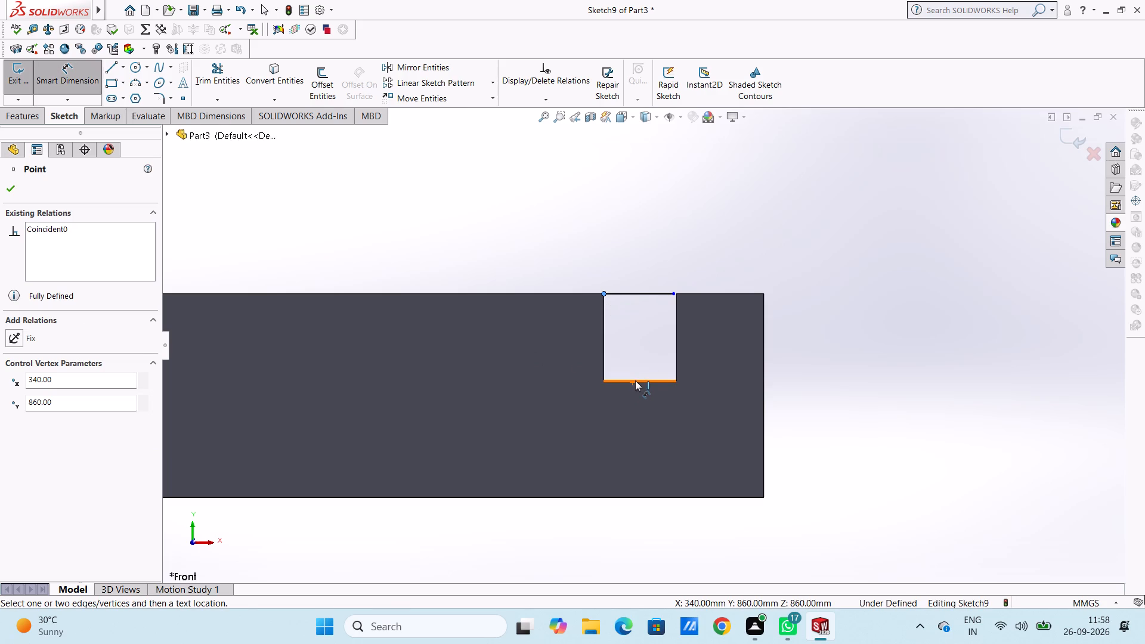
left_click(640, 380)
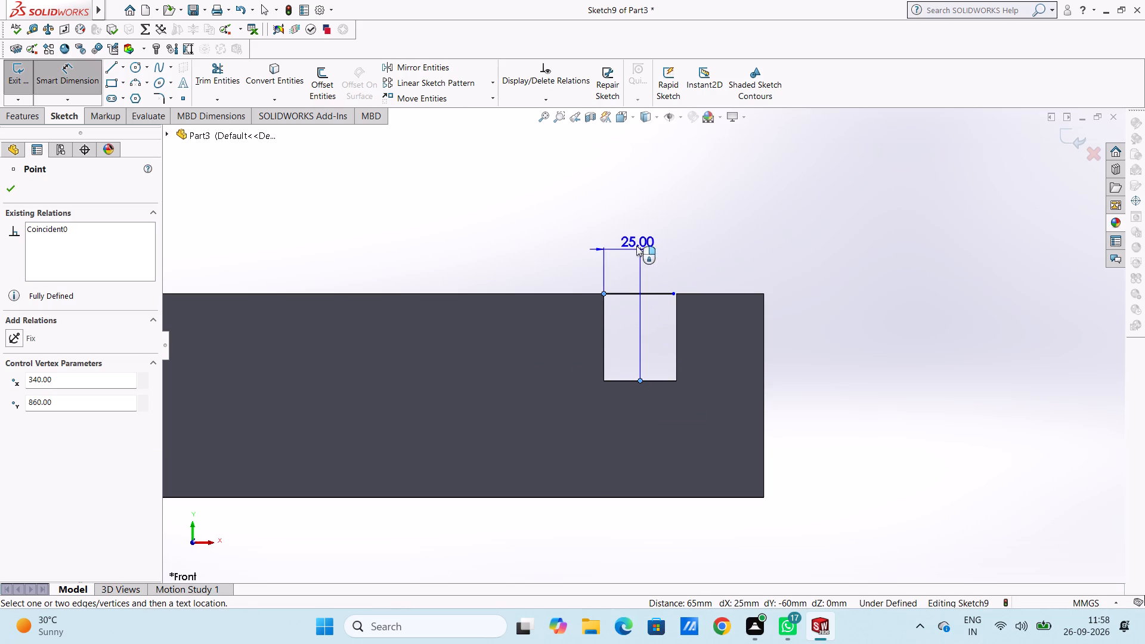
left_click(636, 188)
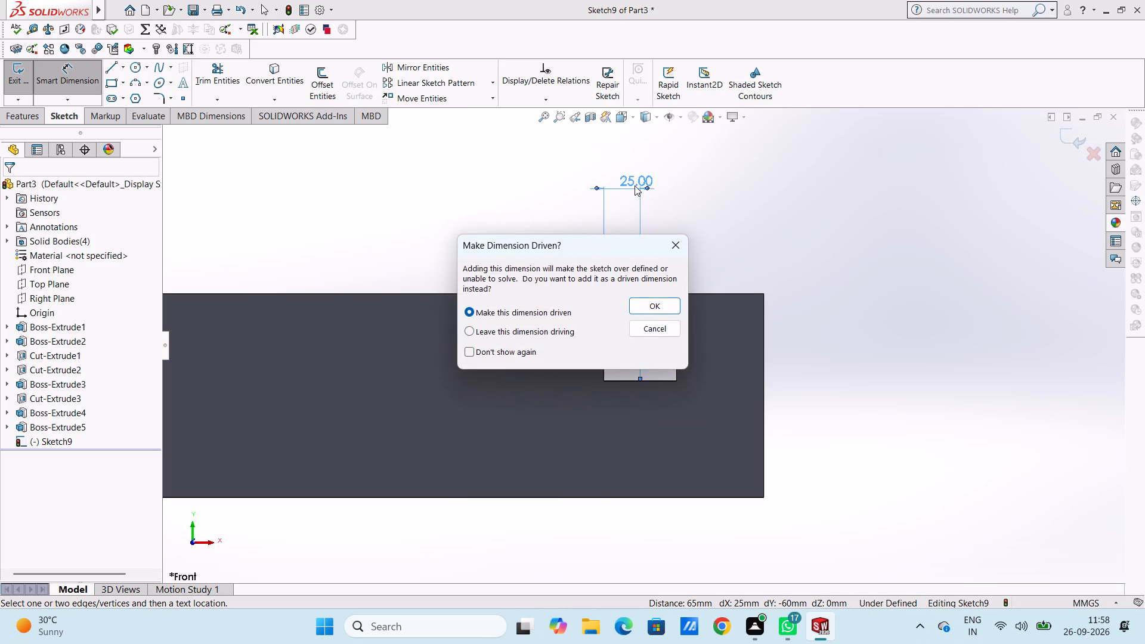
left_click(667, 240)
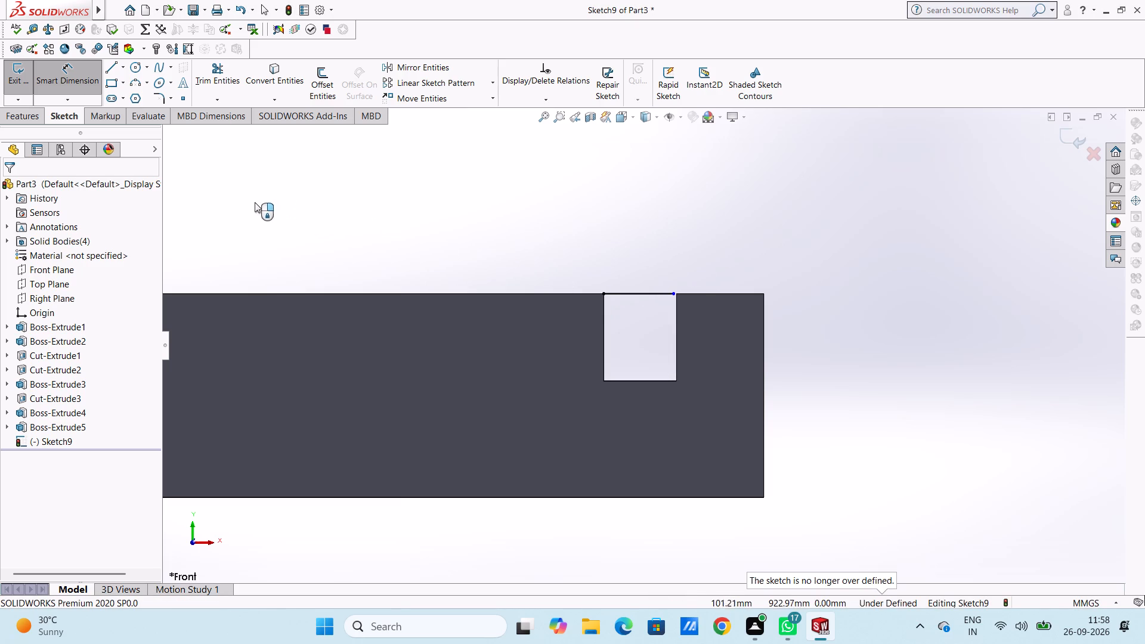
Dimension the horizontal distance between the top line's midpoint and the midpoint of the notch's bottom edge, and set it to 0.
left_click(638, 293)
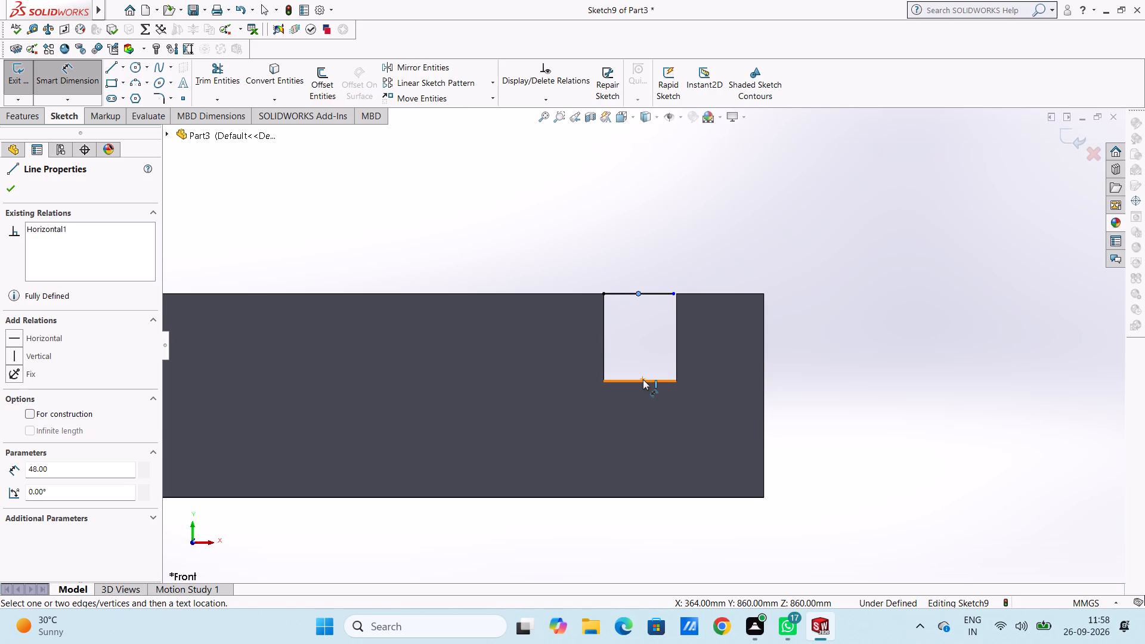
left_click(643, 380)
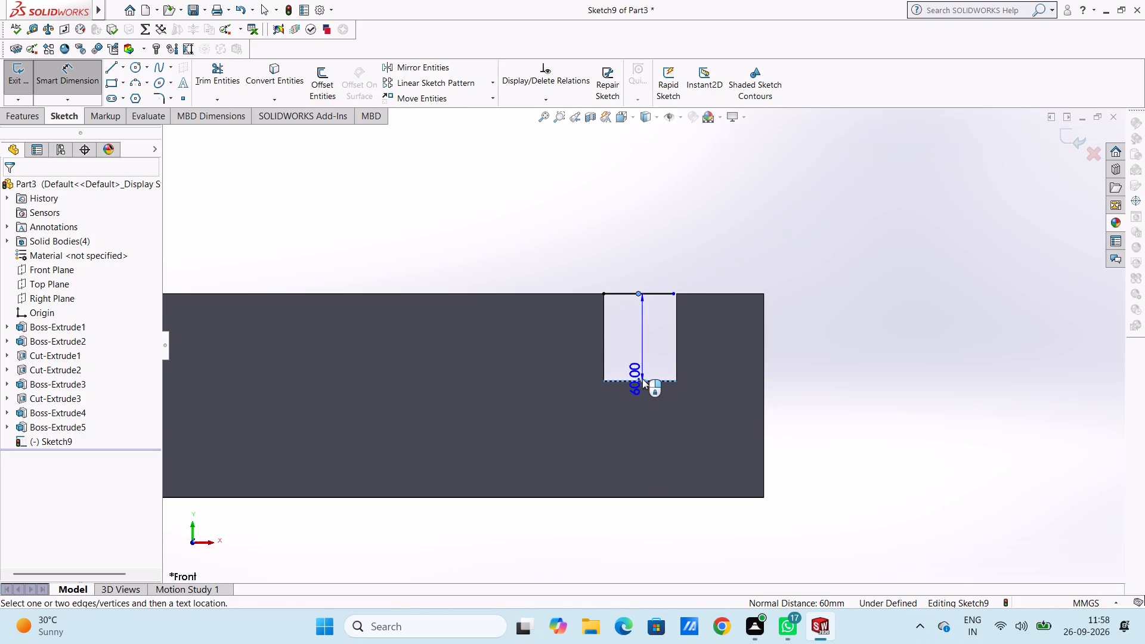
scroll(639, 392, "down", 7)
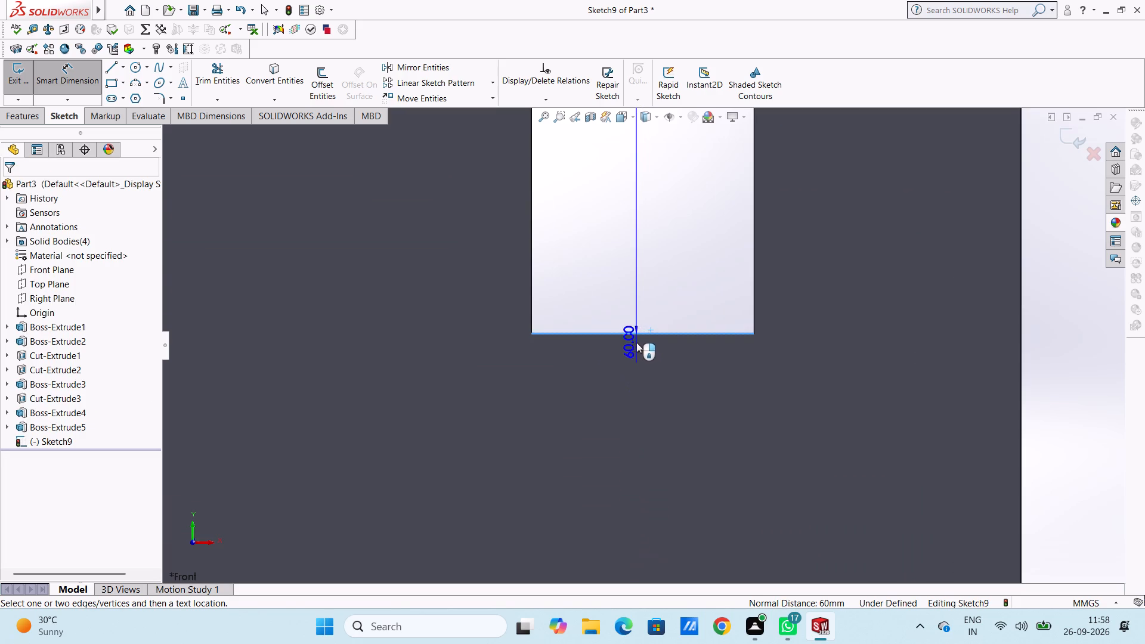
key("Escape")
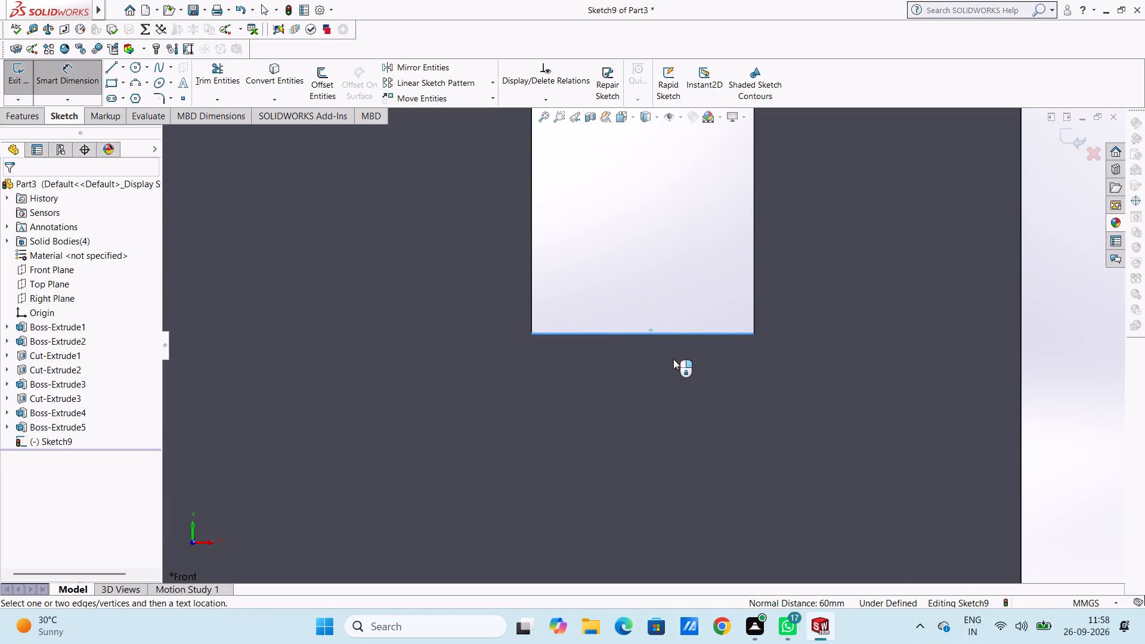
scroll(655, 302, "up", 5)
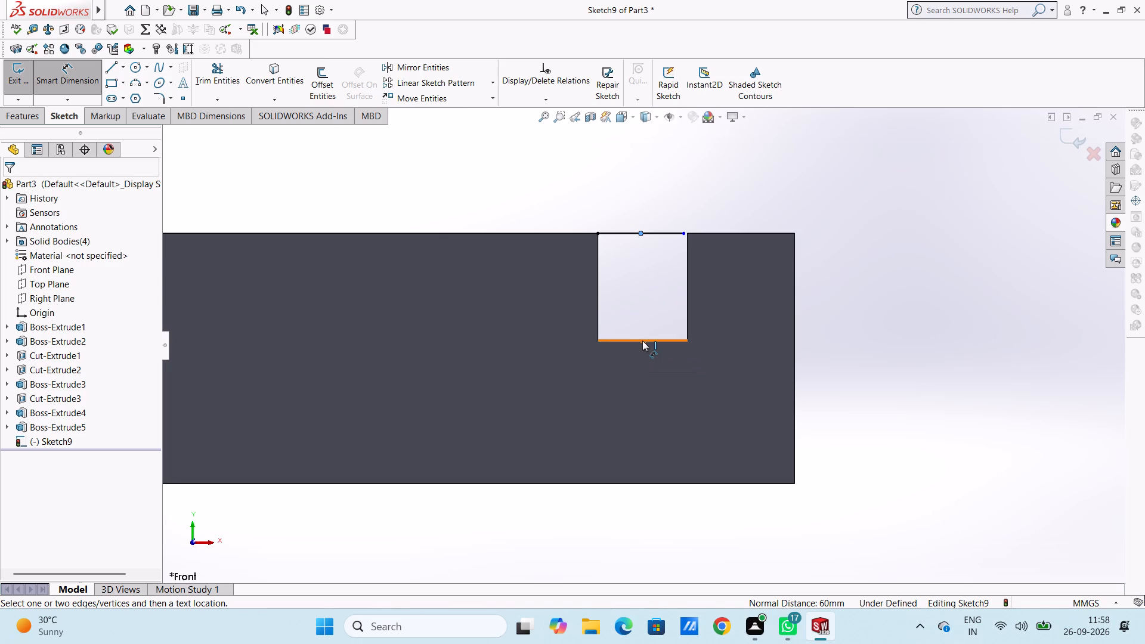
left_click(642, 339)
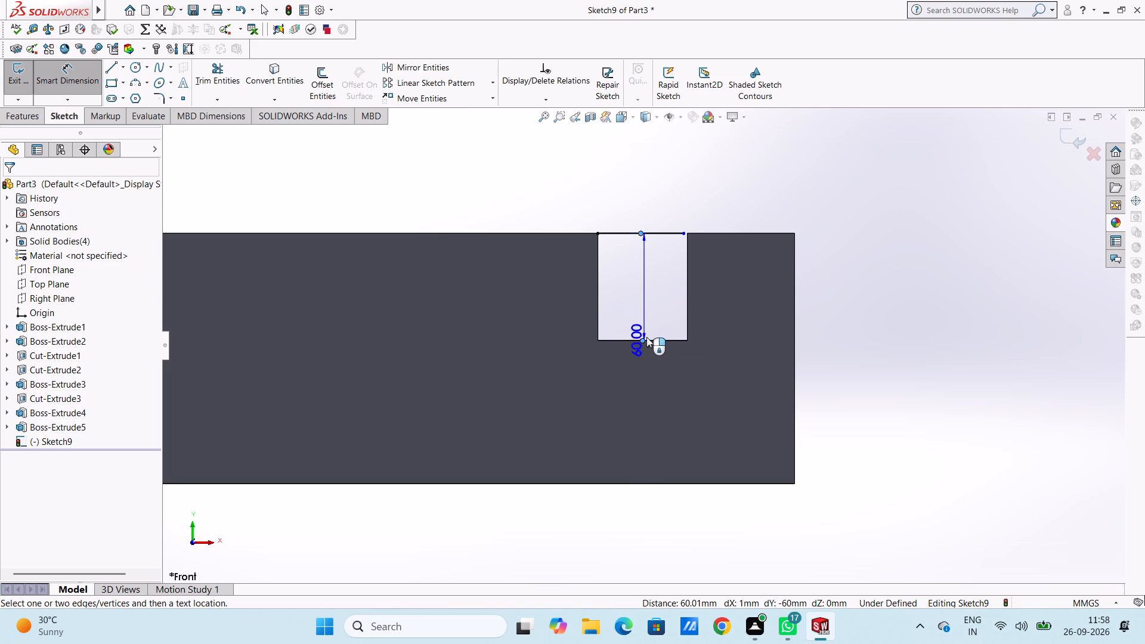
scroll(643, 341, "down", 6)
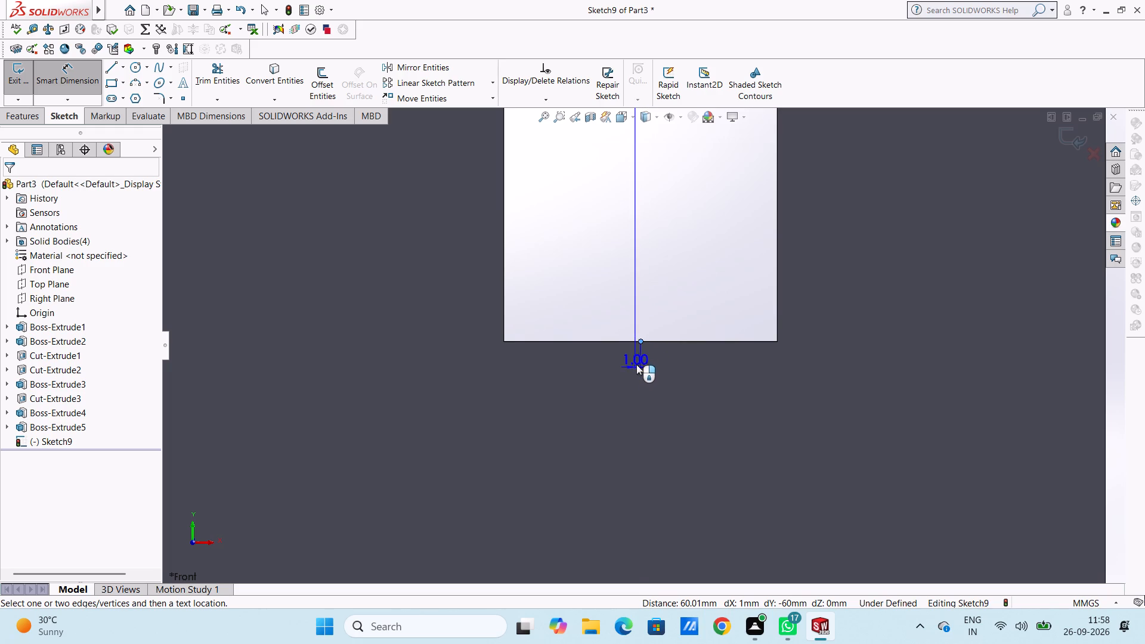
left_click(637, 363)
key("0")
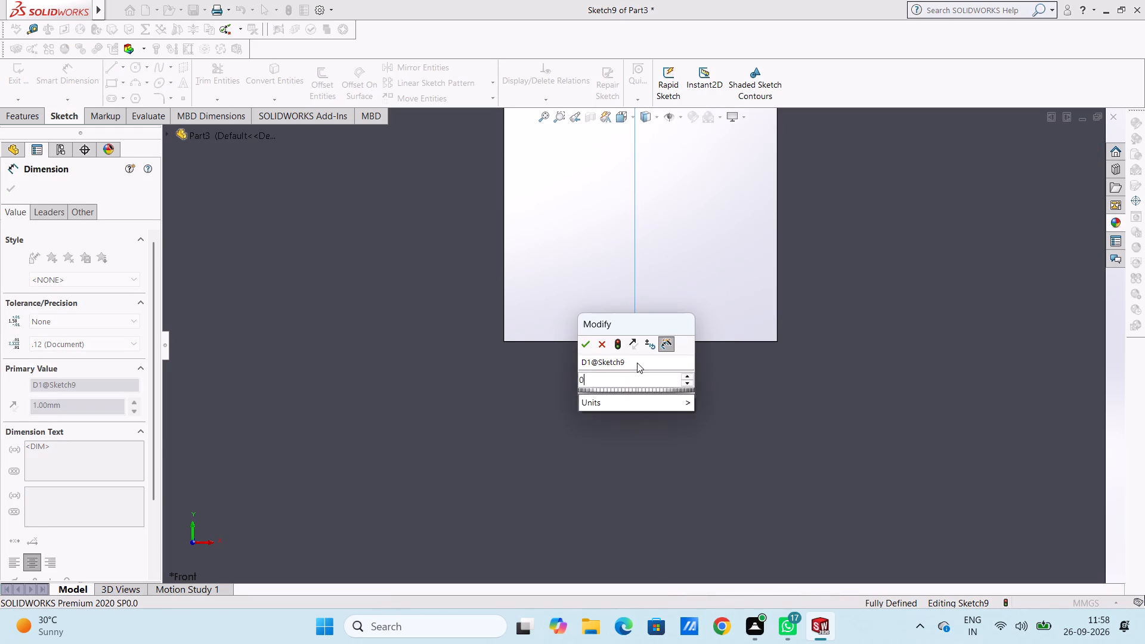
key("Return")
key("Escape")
Delete the horizontal sketch line across the notch opening together with its dimension.
scroll(637, 363, "up", 1)
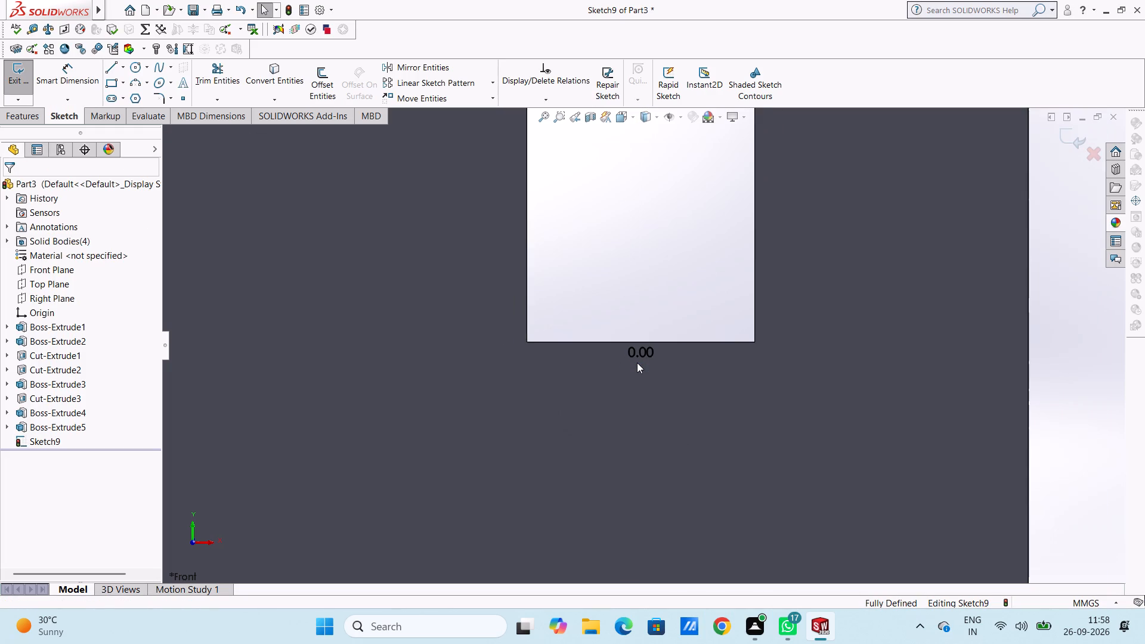
scroll(637, 363, "up", 5)
scroll(688, 250, "down", 5)
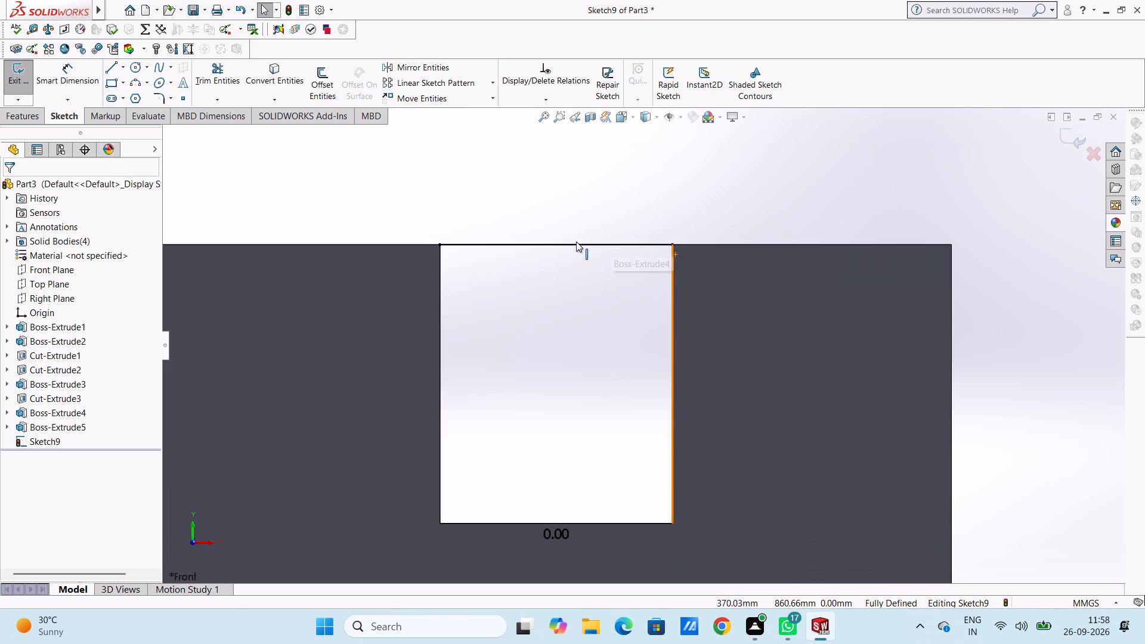
left_click(577, 247)
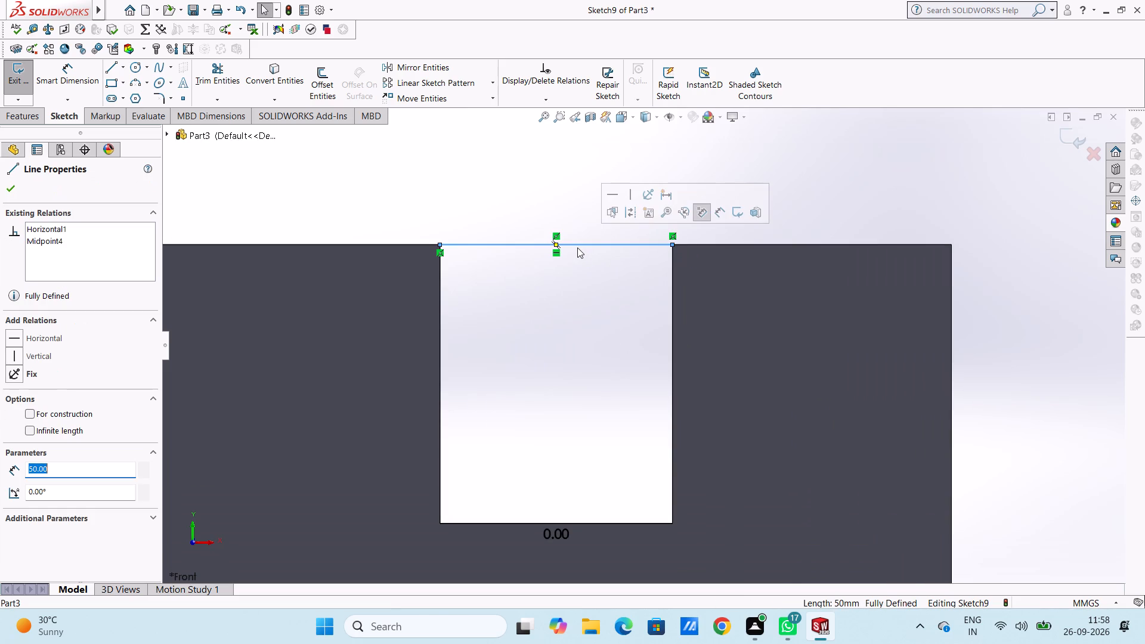
key("Delete")
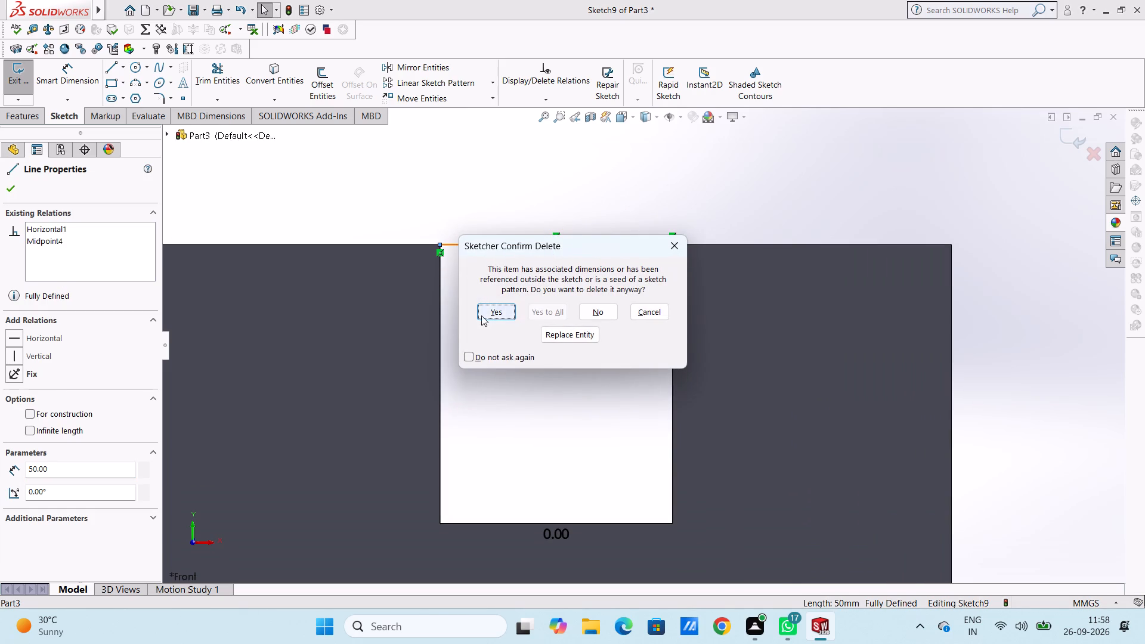
left_click(491, 306)
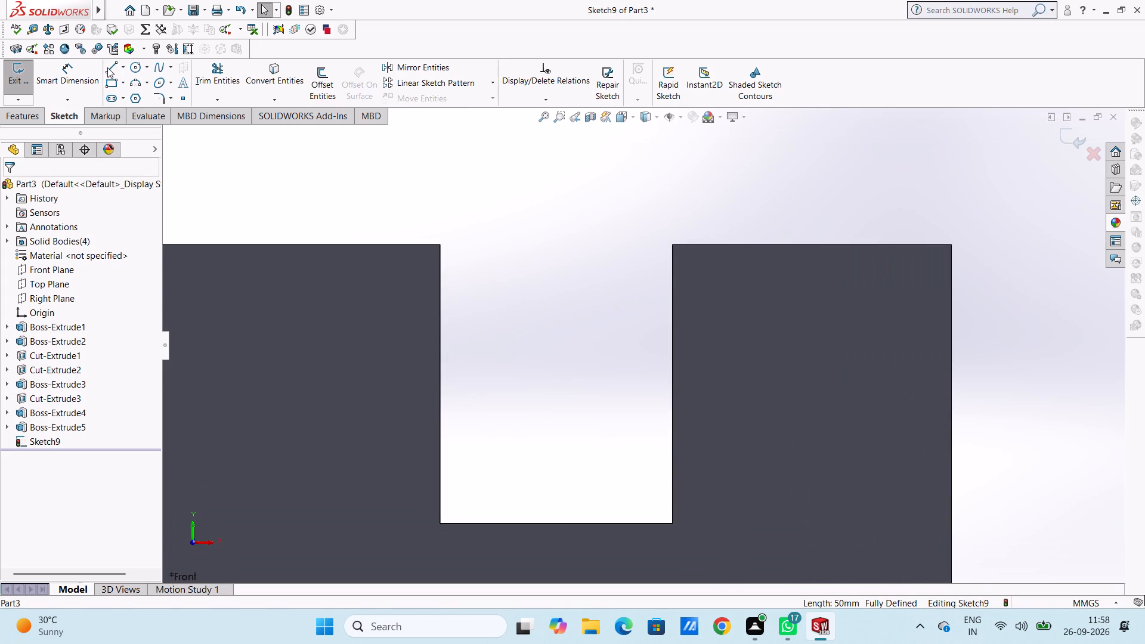
Draw a 24 mm horizontal line from the notch opening's centre toward the bar's near end, and a 48 mm line back across the opening.
left_click(107, 67)
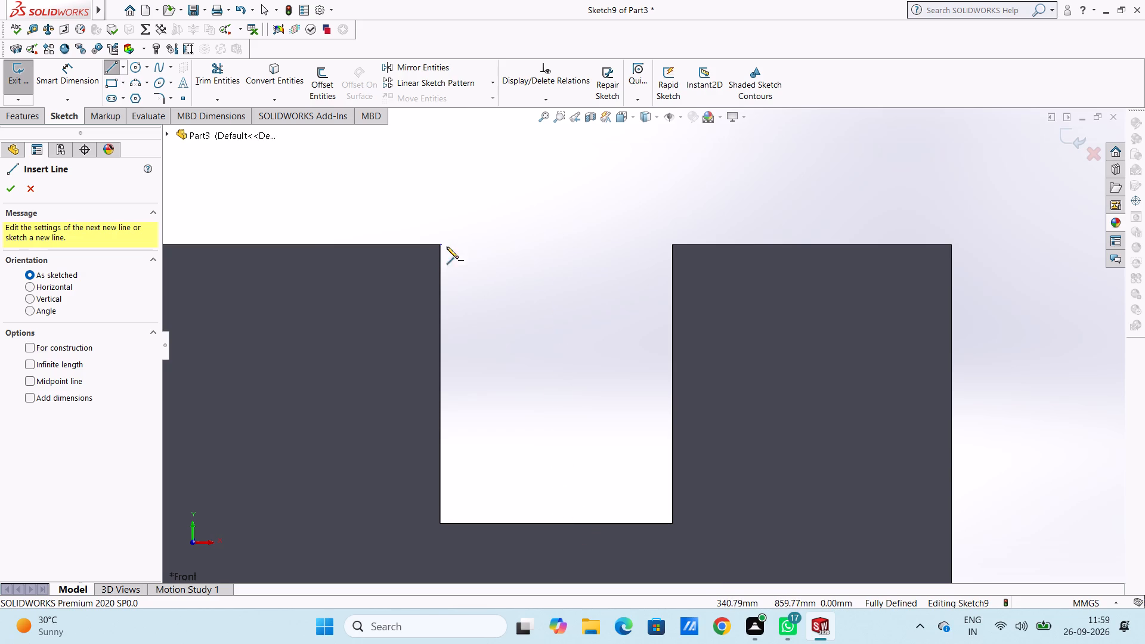
left_click(554, 244)
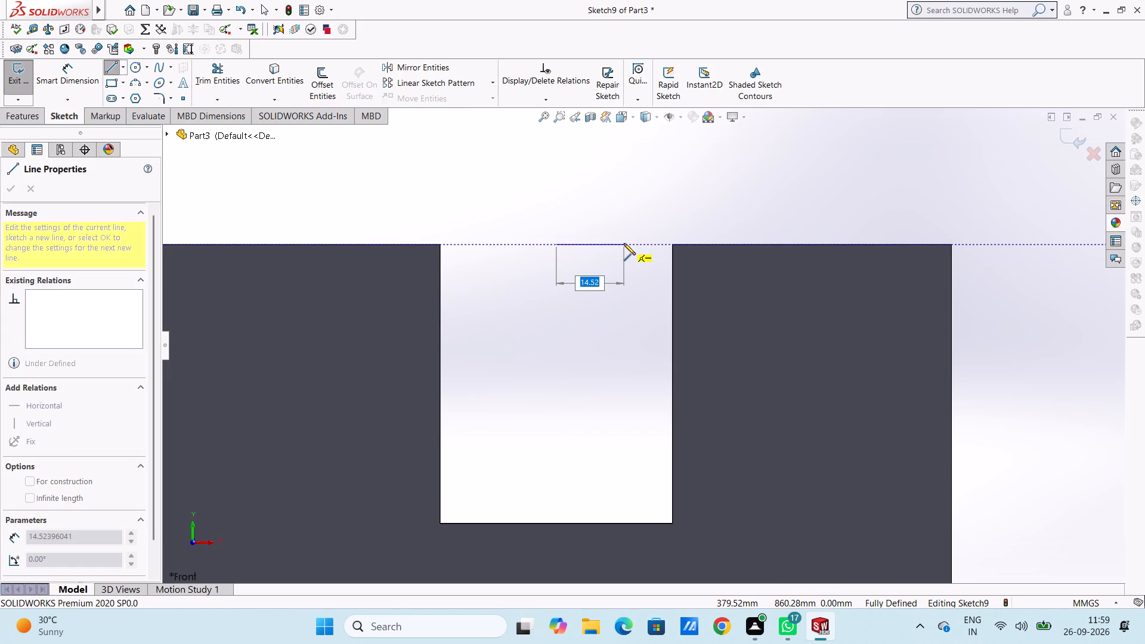
type("24")
key("Return")
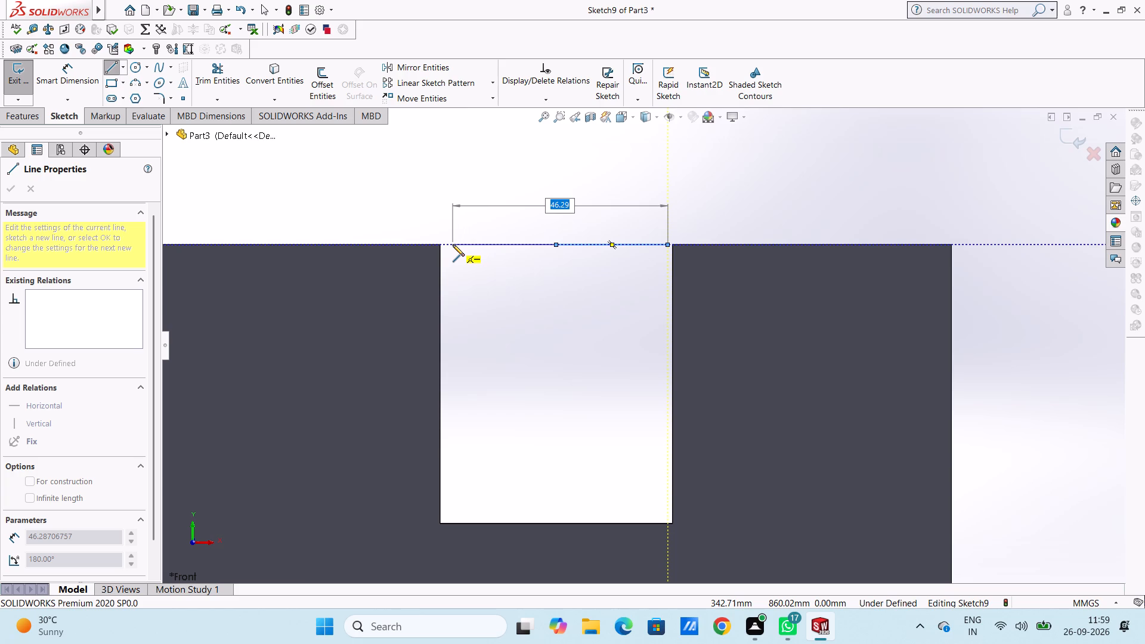
type("48")
key("Return")
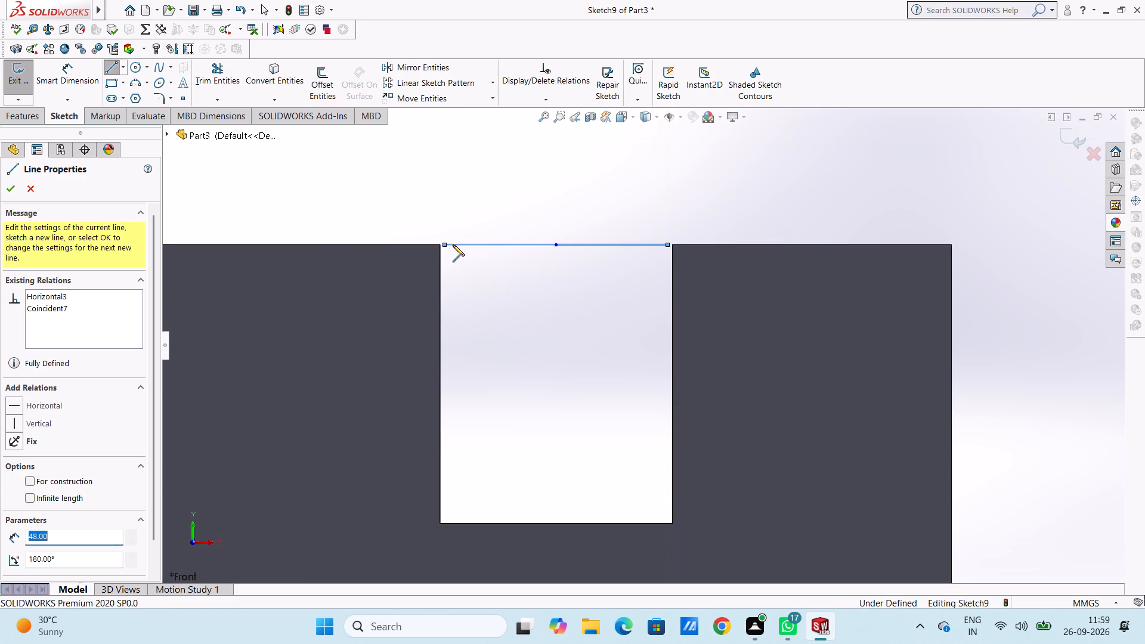
key("Escape")
key("Escape")
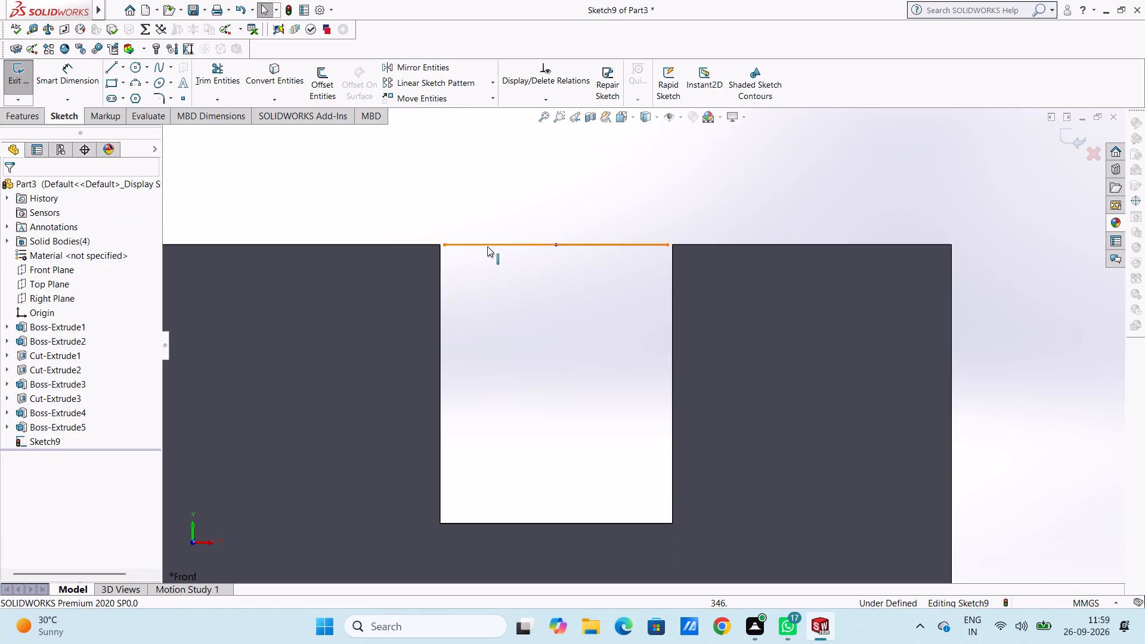
Delete the 24 mm helper line at the notch opening, keeping the 48 mm line.
left_click(596, 246)
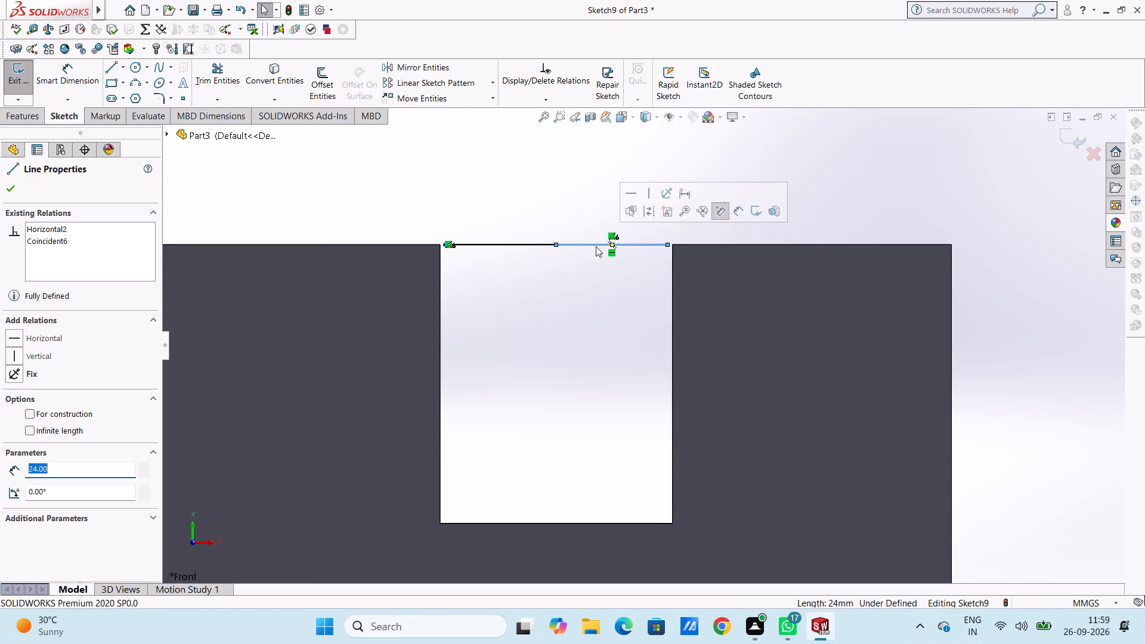
key("Delete")
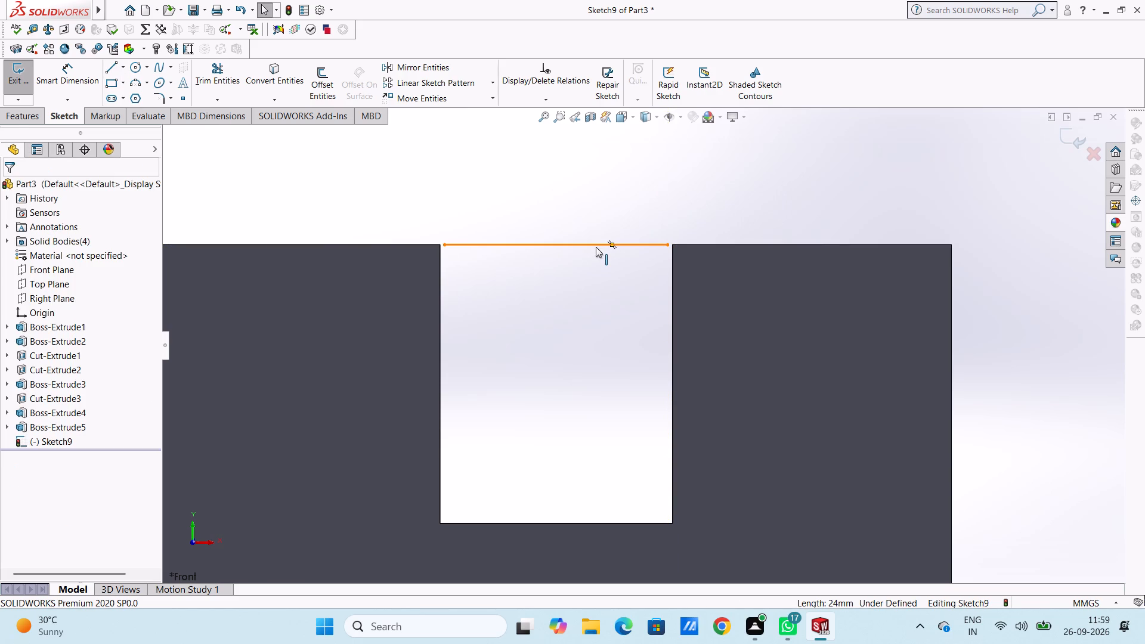
Close a rectangle below the 48 mm line by drawing a 59 mm vertical side, a horizontal bottom line and the opposite vertical side.
left_click(114, 66)
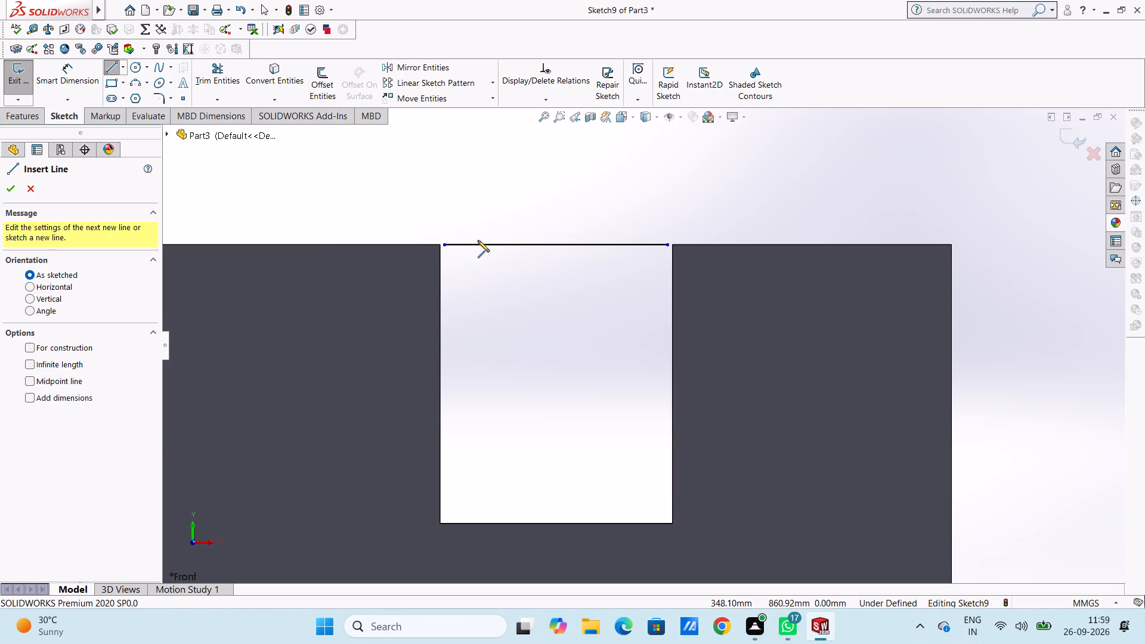
left_click(445, 243)
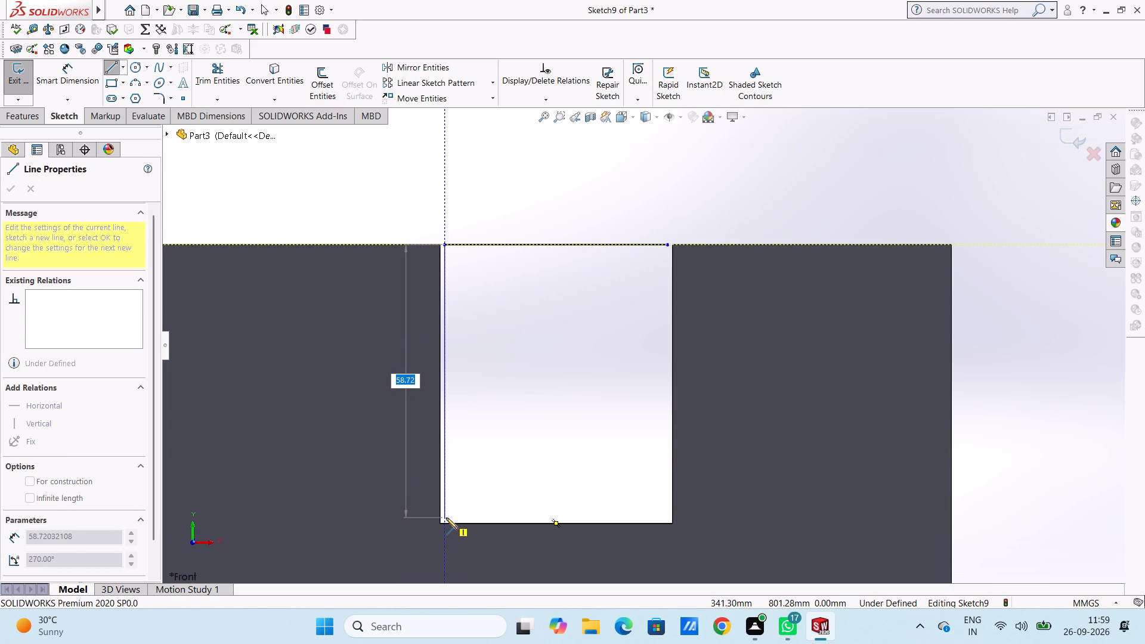
type("59")
key("Return")
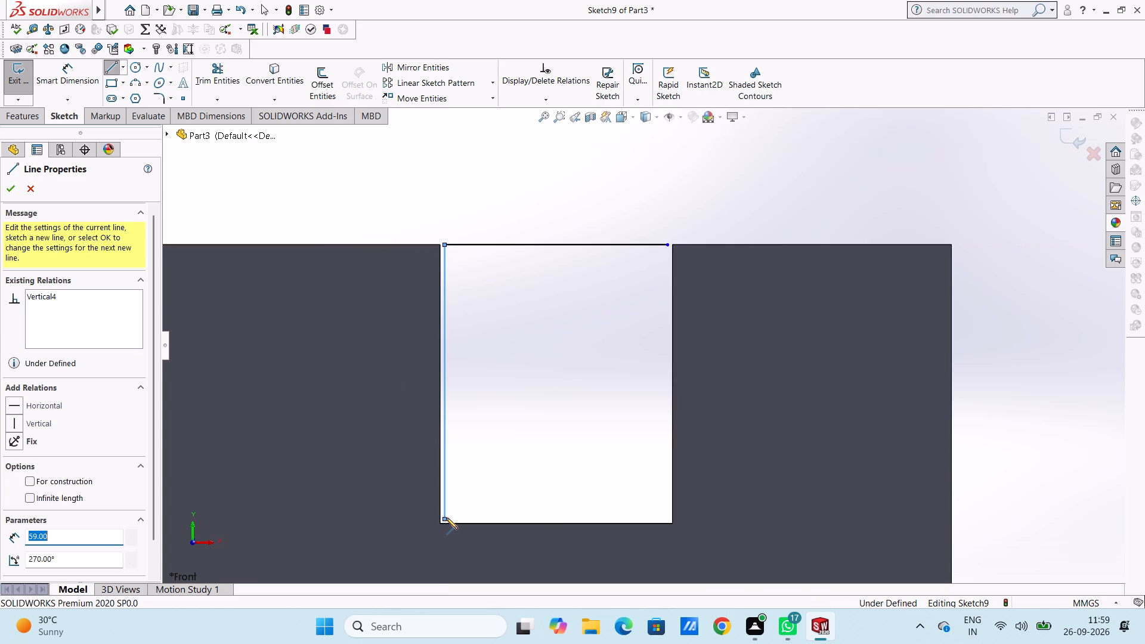
left_click(665, 517)
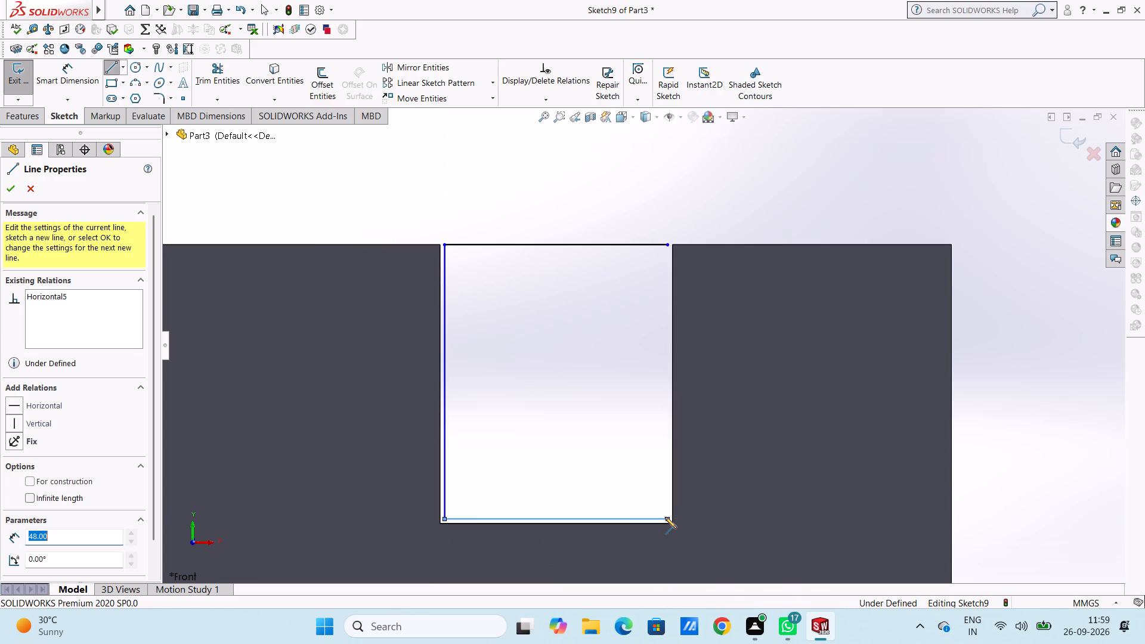
left_click(667, 244)
key("Escape")
key("Escape")
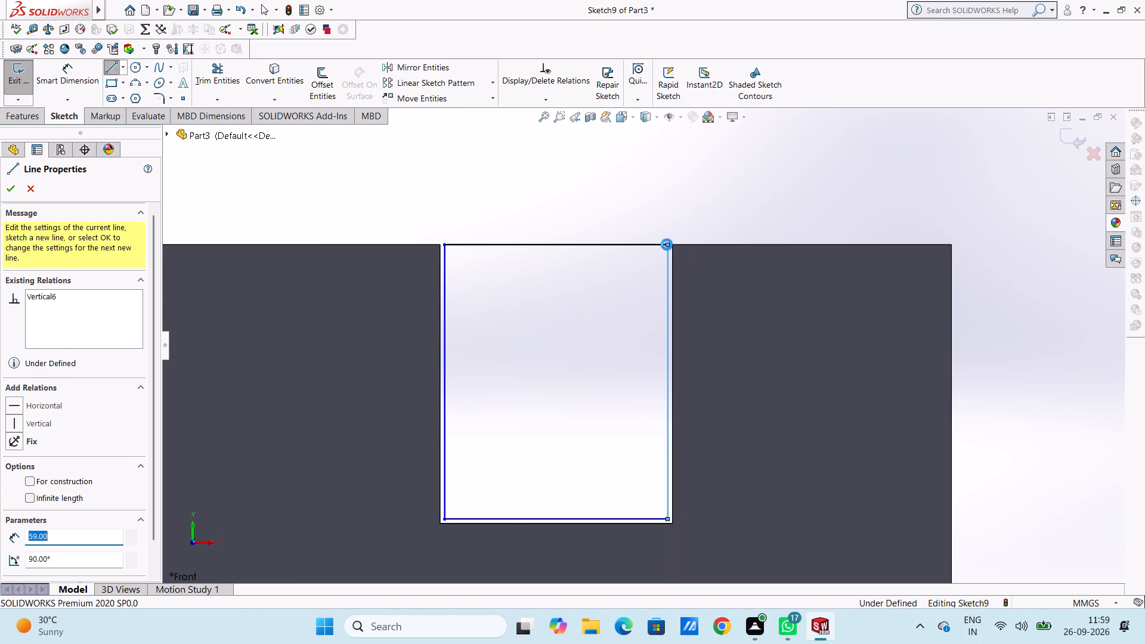
Dimension the rectangle's vertical side nearest the bar's end at 59 mm, placing the dimension beyond that end.
scroll(667, 244, "up", 10)
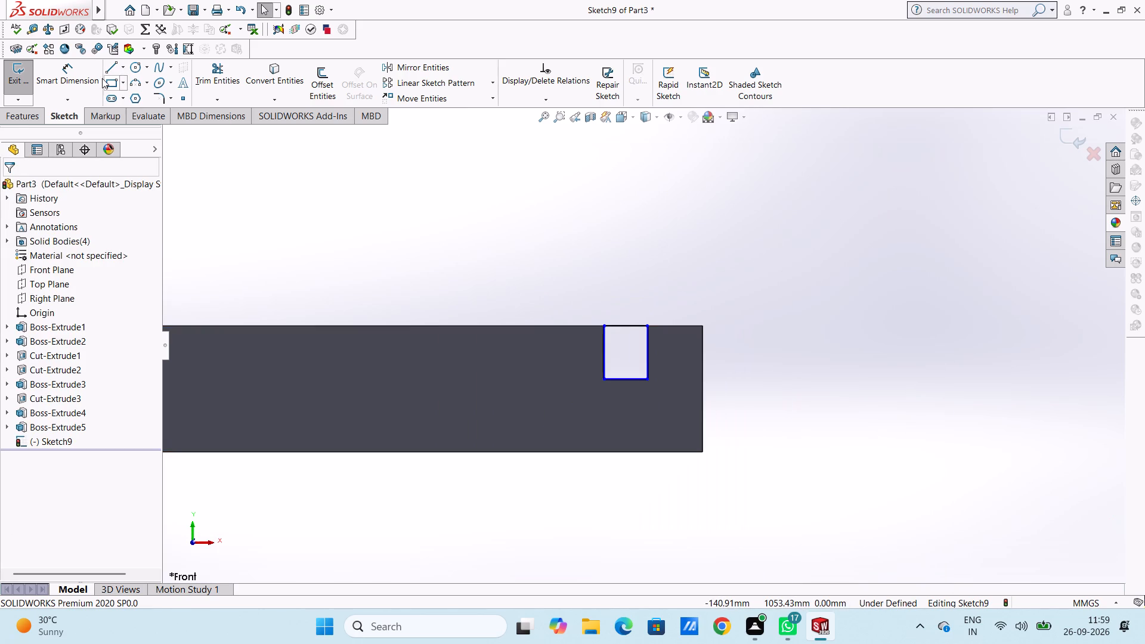
left_click(74, 78)
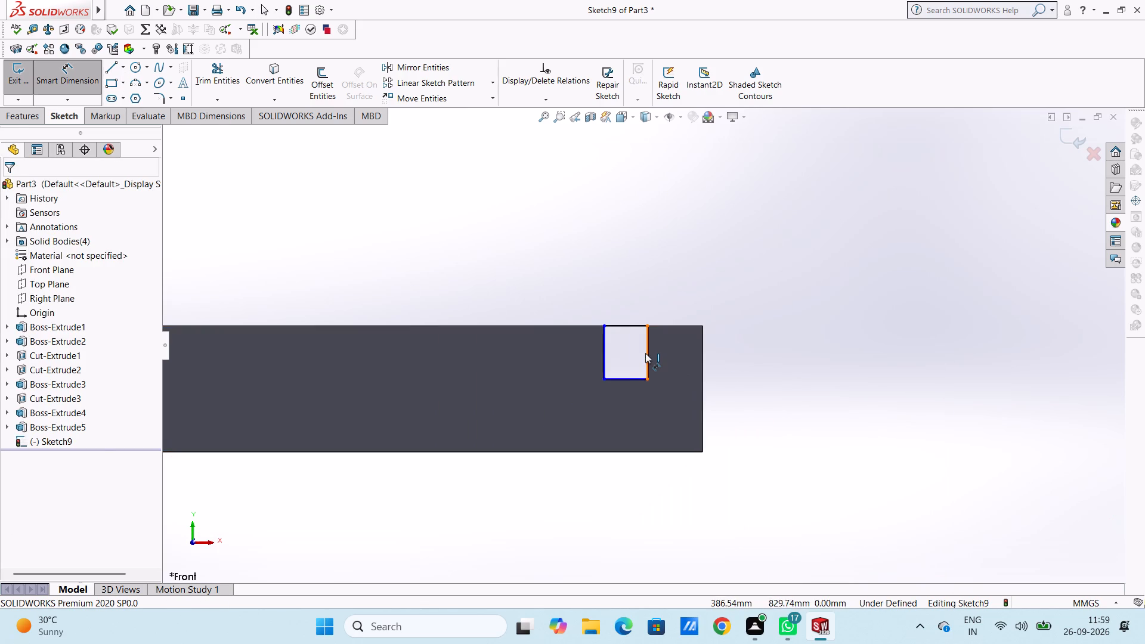
left_click(645, 353)
left_click(960, 363)
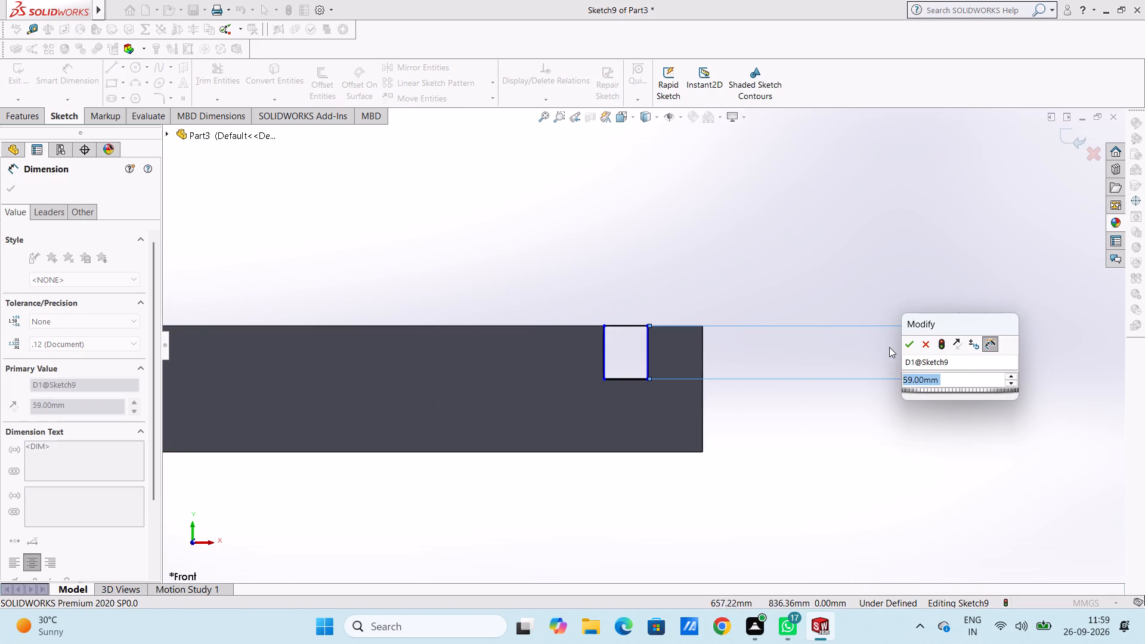
left_click(905, 346)
left_click(821, 296)
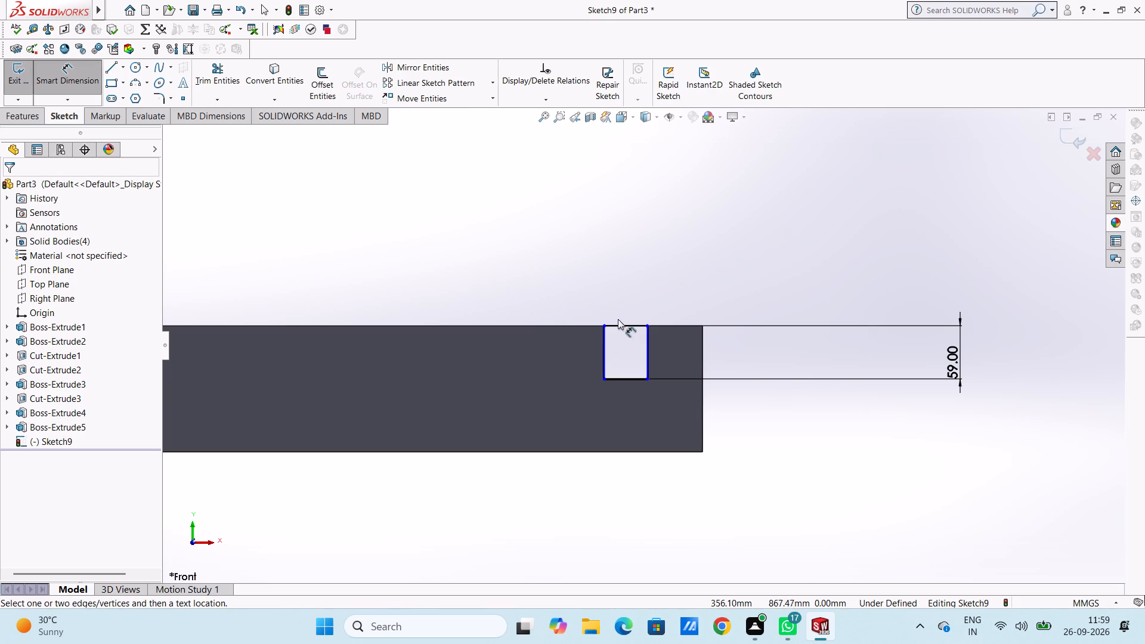
Dimension the rectangle's top line at 48 mm, placing the dimension above the bar.
left_click(621, 326)
left_click(607, 219)
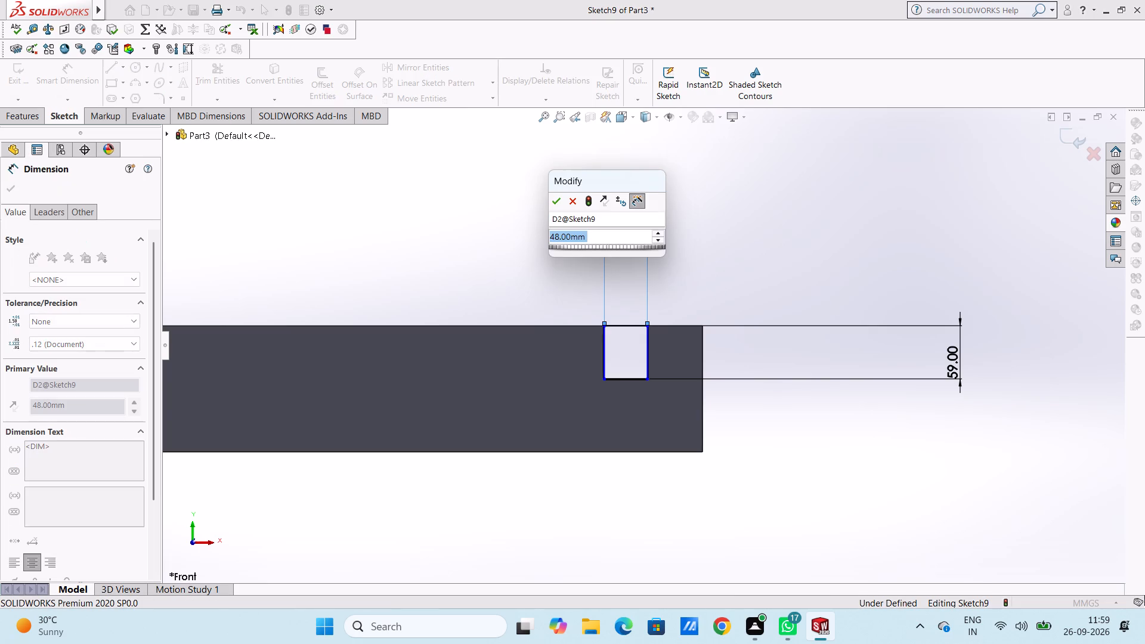
left_click(556, 203)
left_click(543, 228)
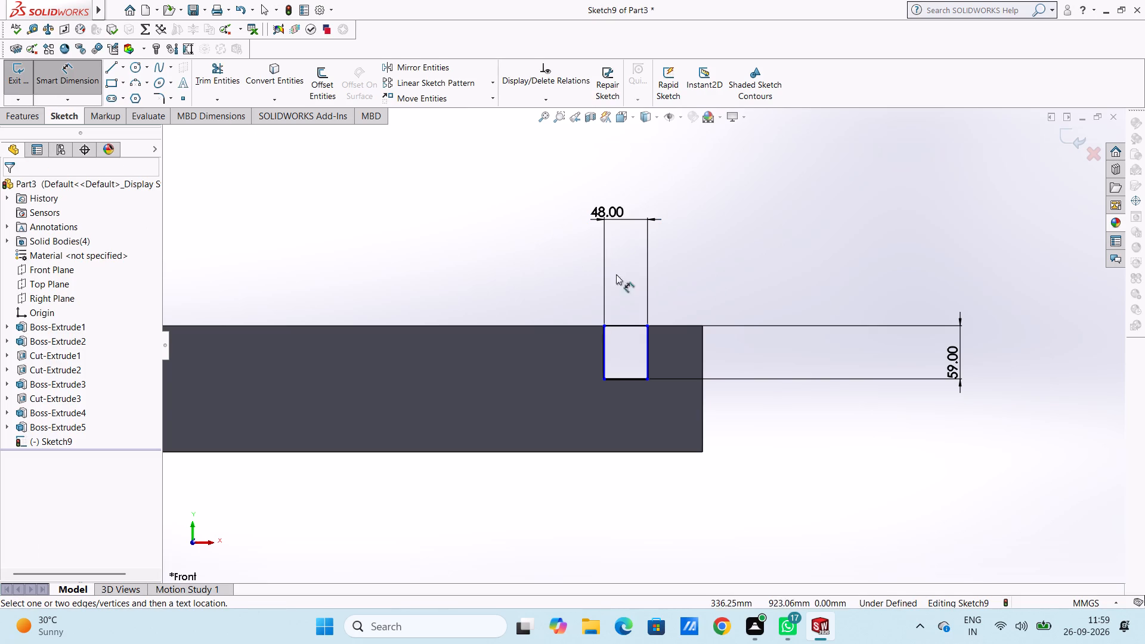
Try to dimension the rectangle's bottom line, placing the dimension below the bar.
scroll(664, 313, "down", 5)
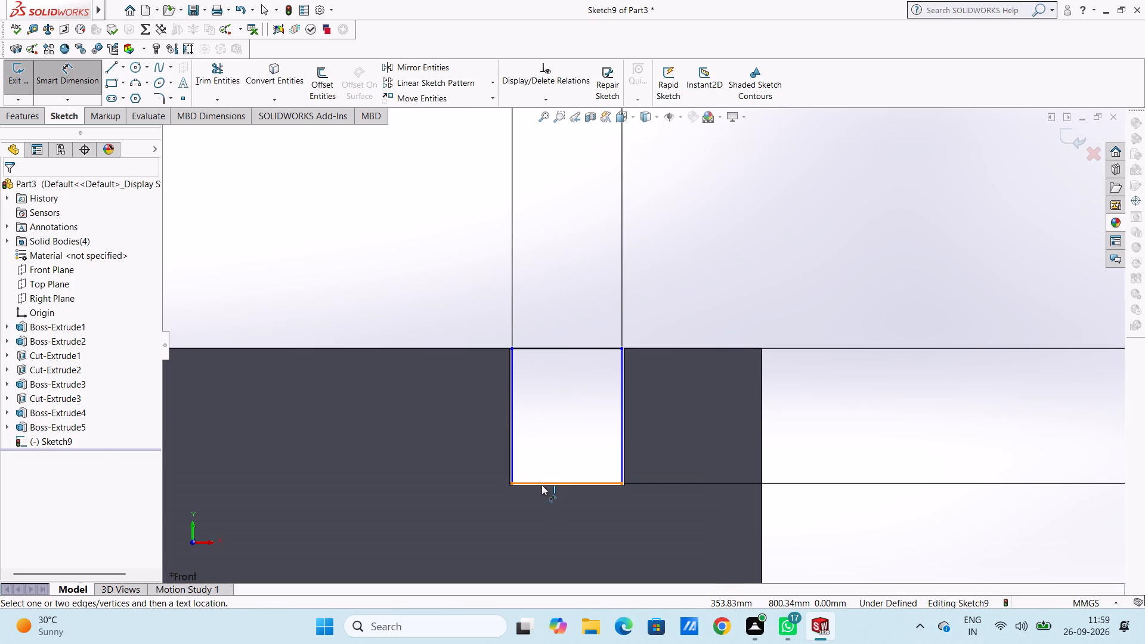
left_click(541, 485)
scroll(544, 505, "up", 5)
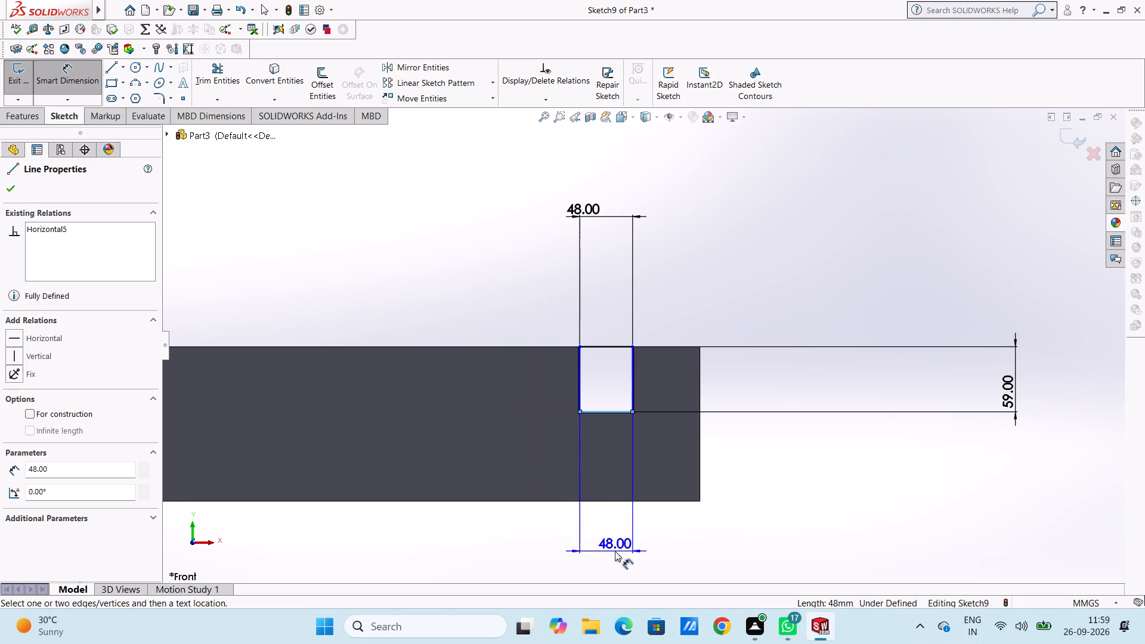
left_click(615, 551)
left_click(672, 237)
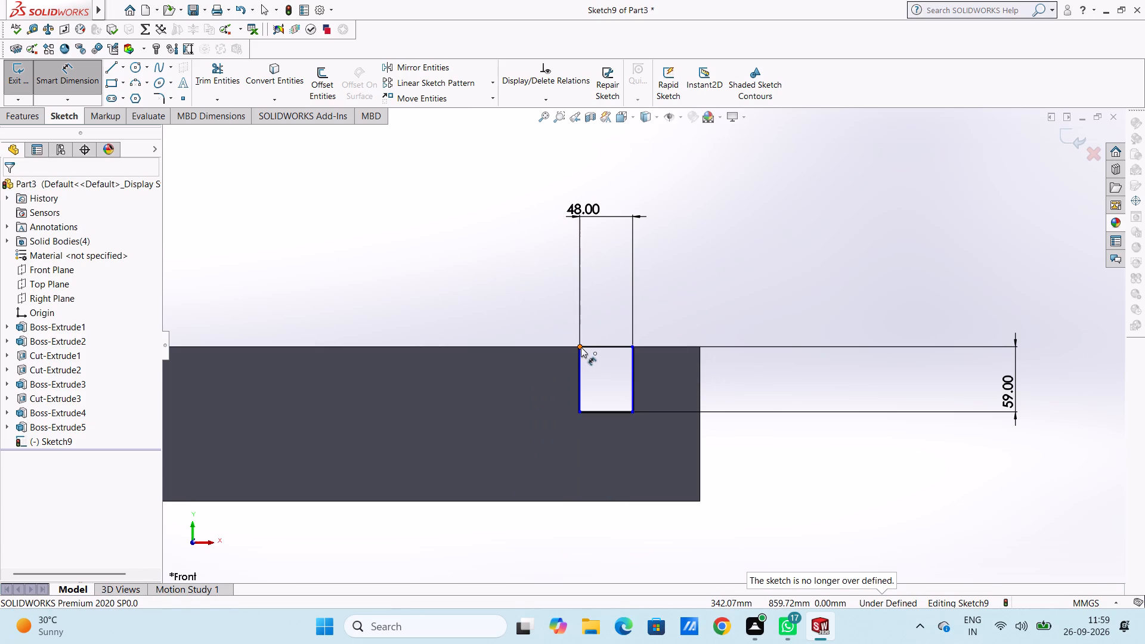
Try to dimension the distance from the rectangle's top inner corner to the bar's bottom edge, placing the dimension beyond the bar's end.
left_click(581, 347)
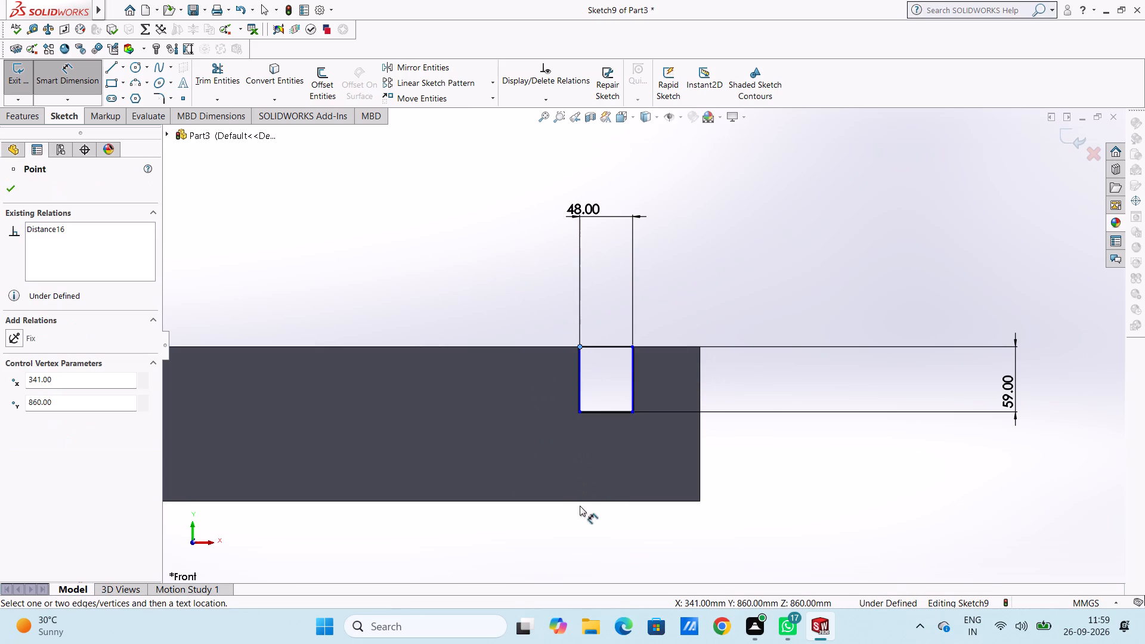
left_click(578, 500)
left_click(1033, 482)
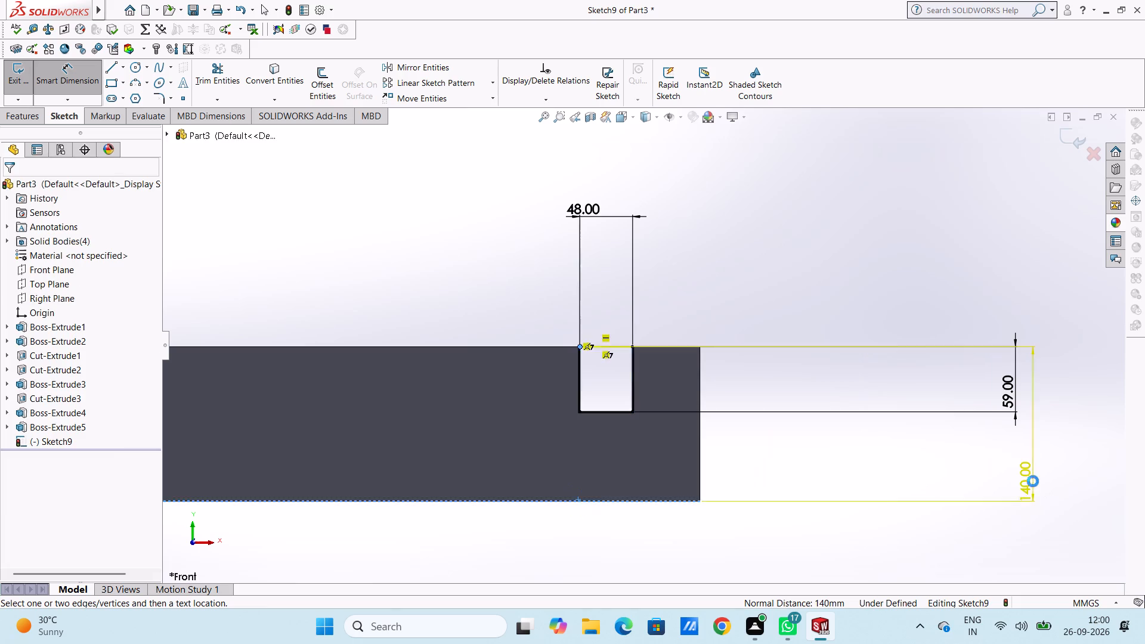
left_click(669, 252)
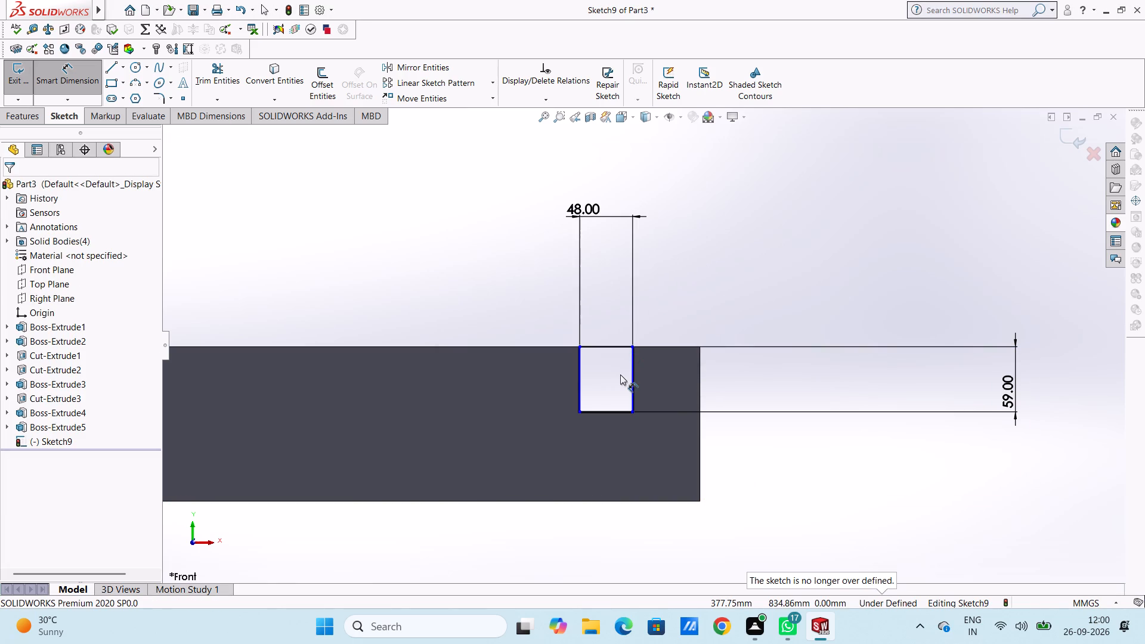
Dimension the horizontal distance from the origin to the rectangle's bottom inner corner, placing the dimension above the bar.
scroll(620, 374, "down", 3)
scroll(620, 374, "up", 6)
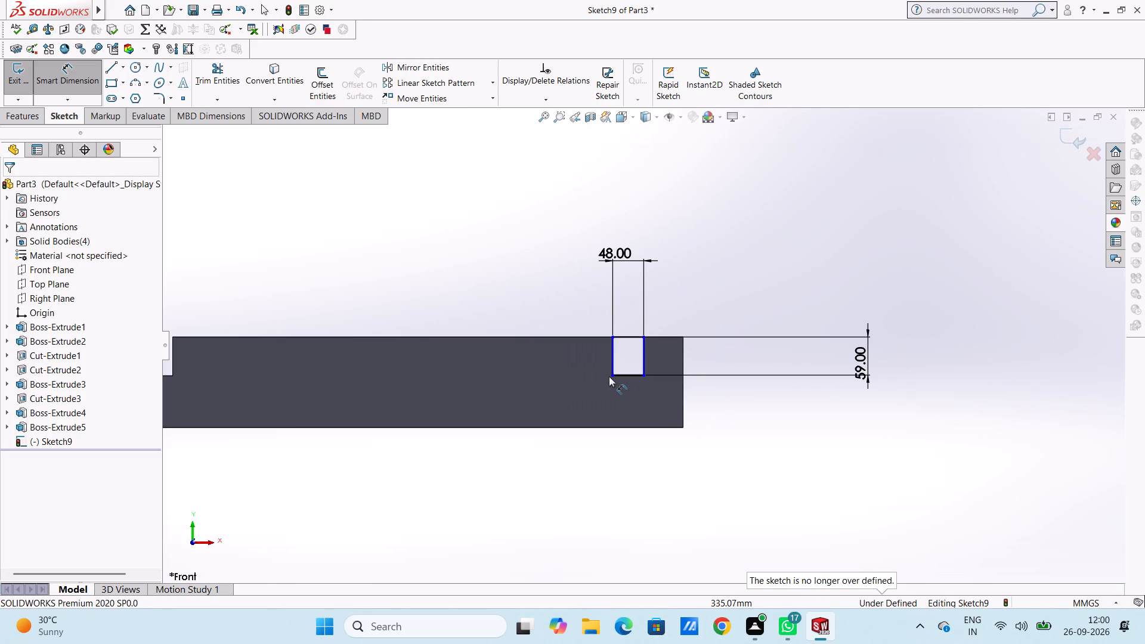
left_click(612, 376)
scroll(319, 491, "up", 5)
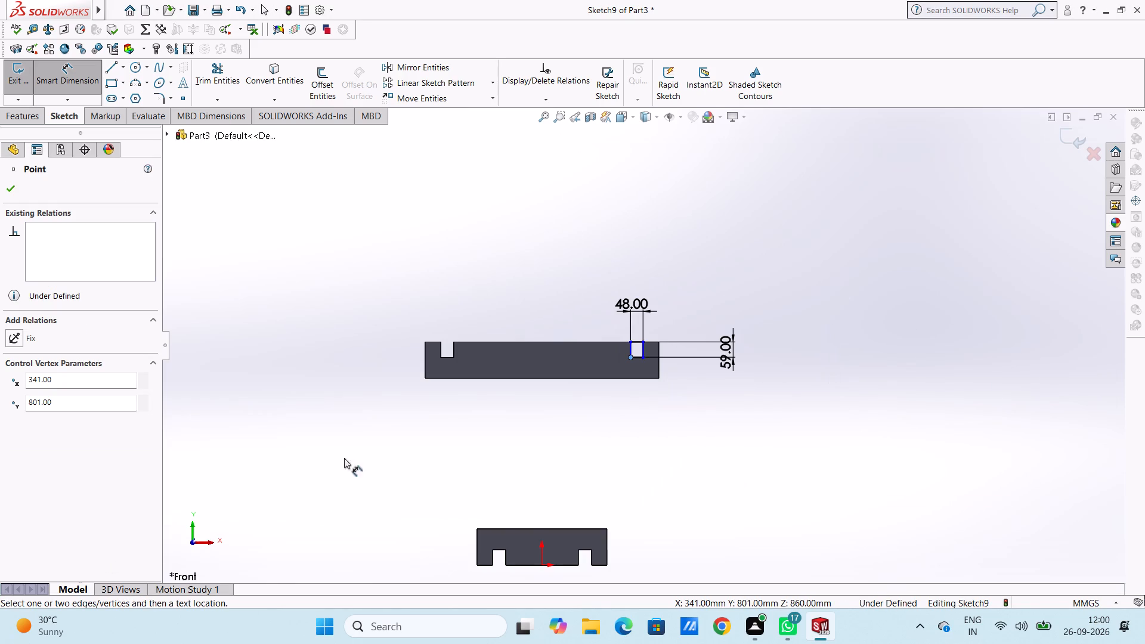
left_click(541, 563)
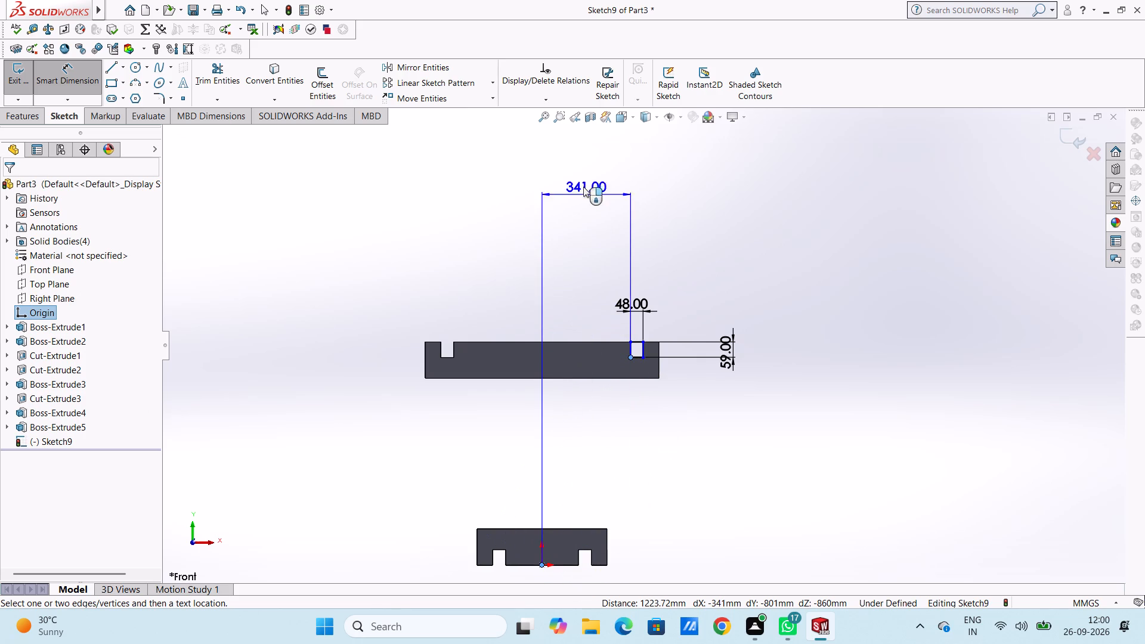
left_click(578, 167)
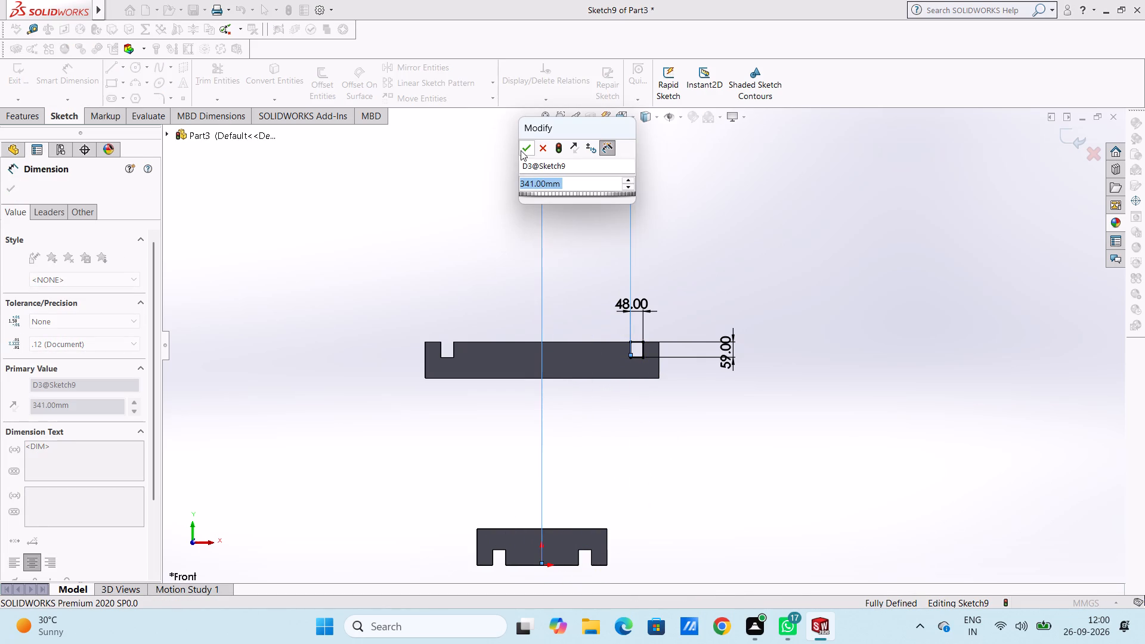
left_click(521, 150)
left_click(490, 176)
key("Escape")
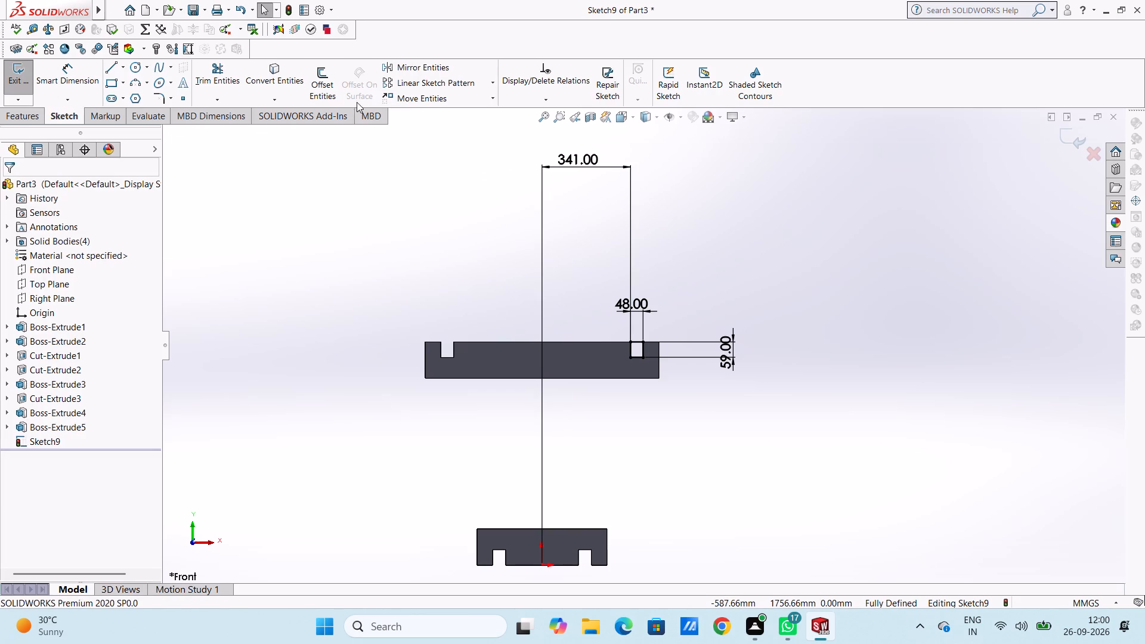
Draw a vertical line about 720 mm long from the midpoint of the bar's top edge down to the lower block's top edge.
left_click(109, 66)
scroll(578, 360, "down", 4)
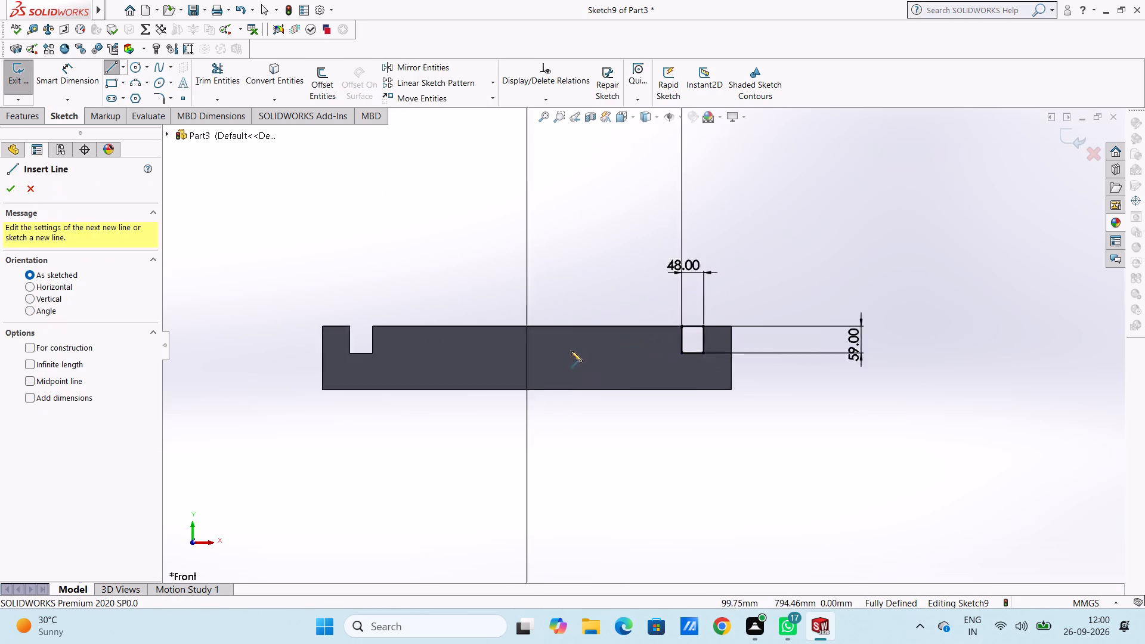
left_click(521, 320)
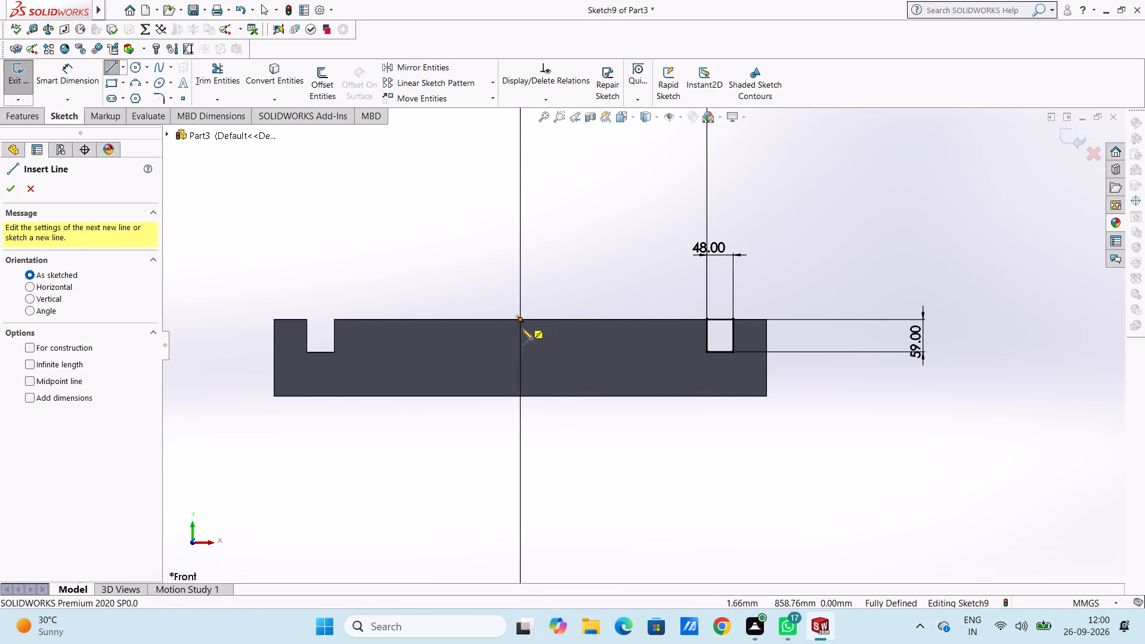
scroll(522, 329, "up", 4)
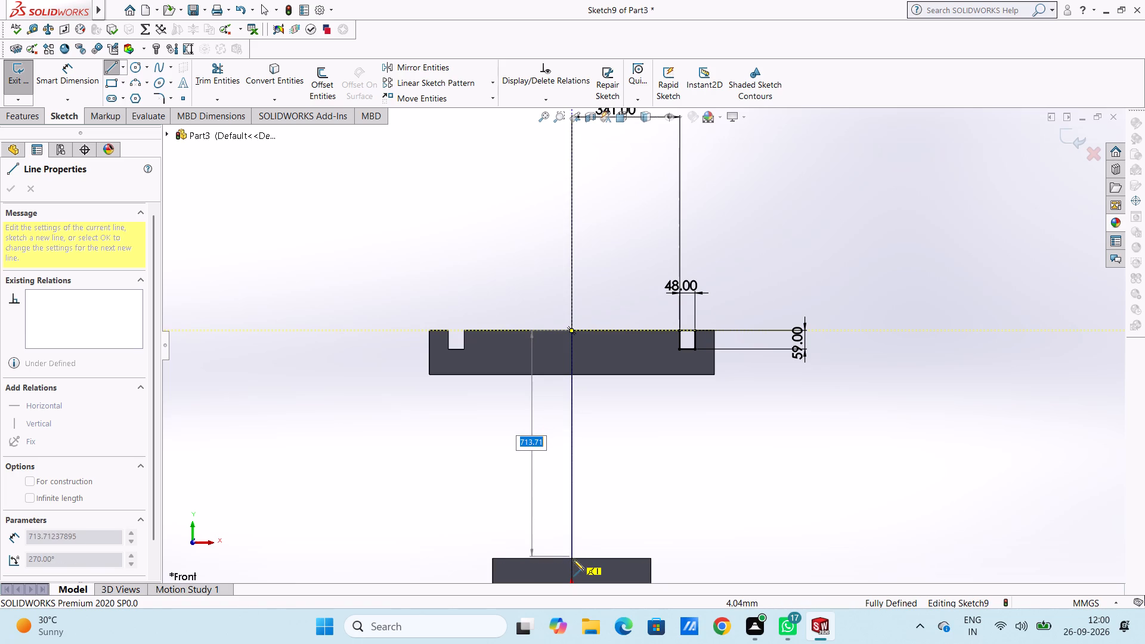
left_click(572, 559)
key("Escape")
key("Escape")
key("Escape")
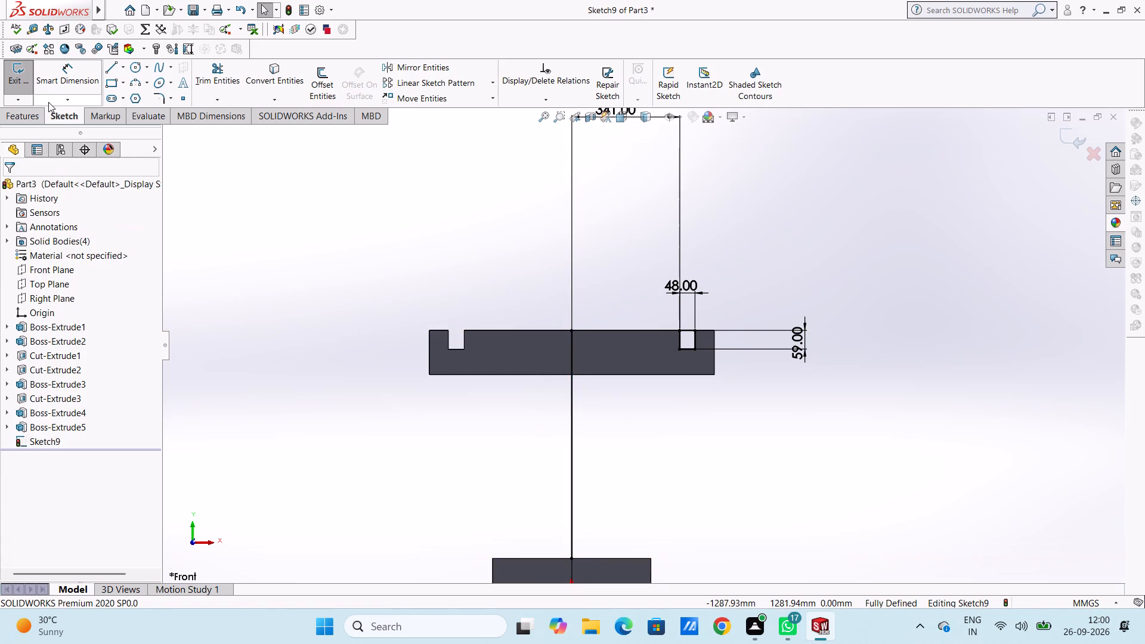
Mirror the rectangle's four lines about the vertical centre line into the bar's opposite notch.
left_click(394, 69)
scroll(711, 301, "down", 7)
left_click(585, 430)
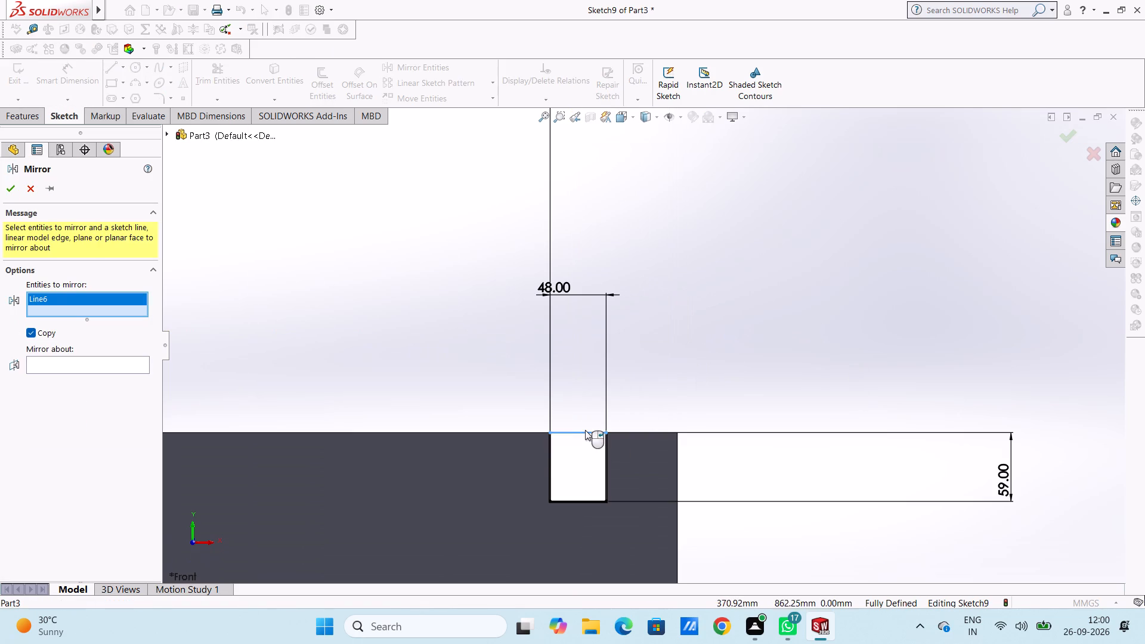
left_click(549, 460)
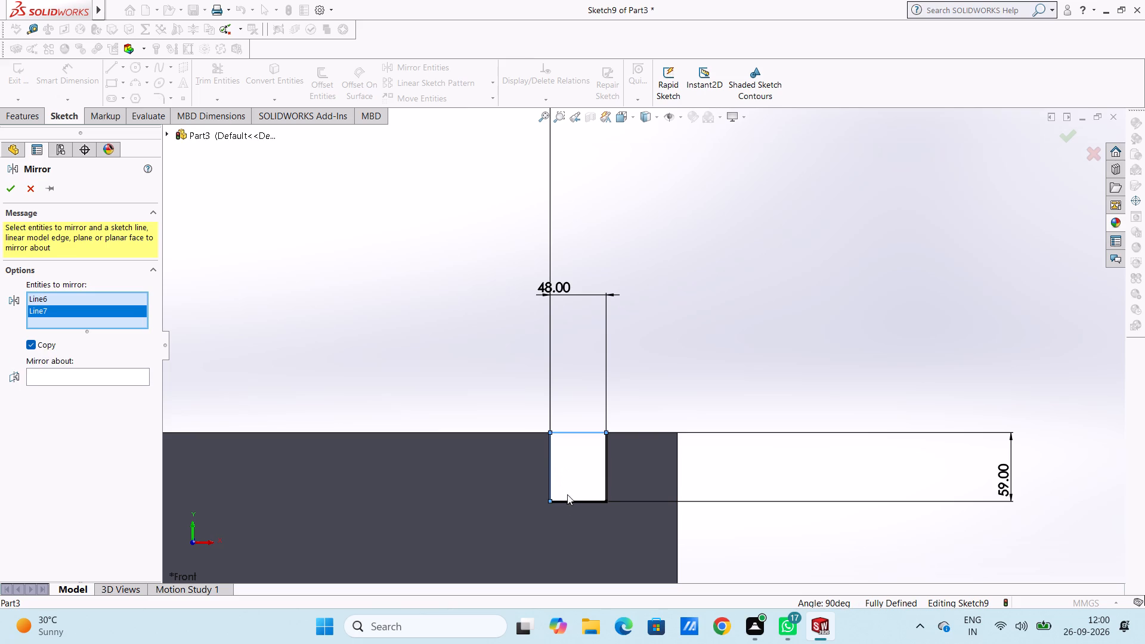
left_click(571, 500)
left_click(606, 469)
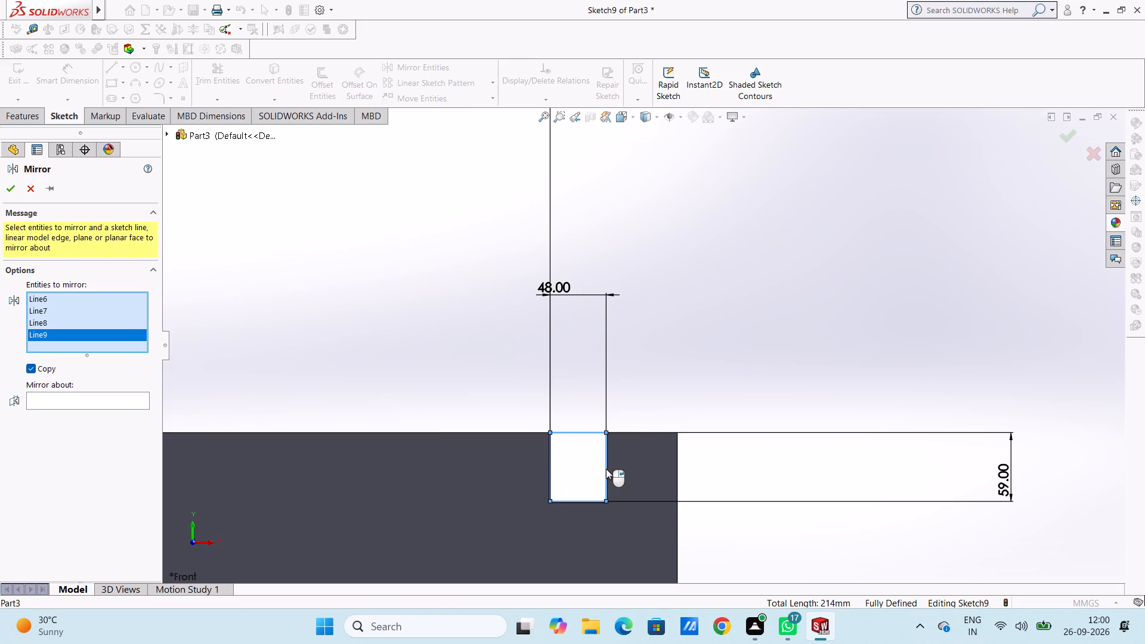
scroll(606, 468, "up", 8)
left_click(71, 402)
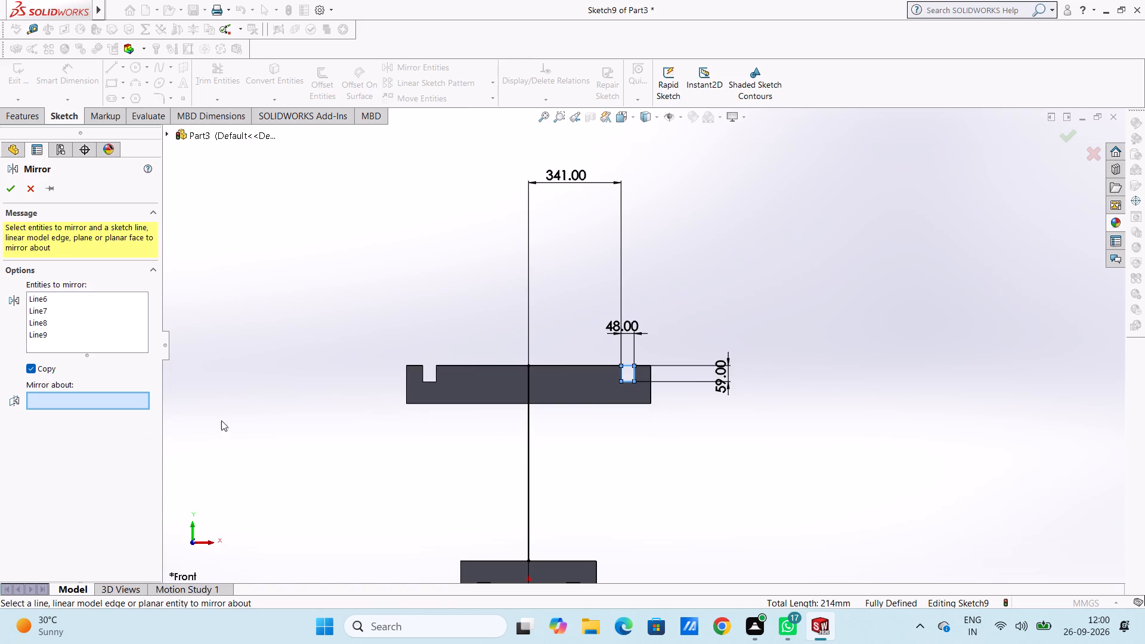
left_click(528, 434)
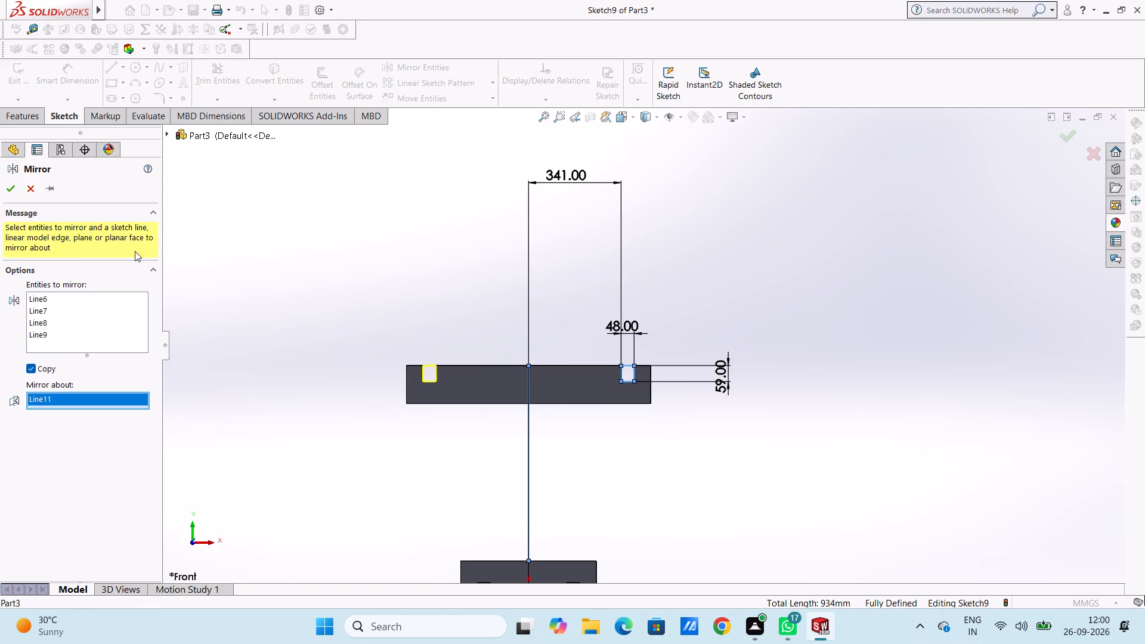
left_click(14, 191)
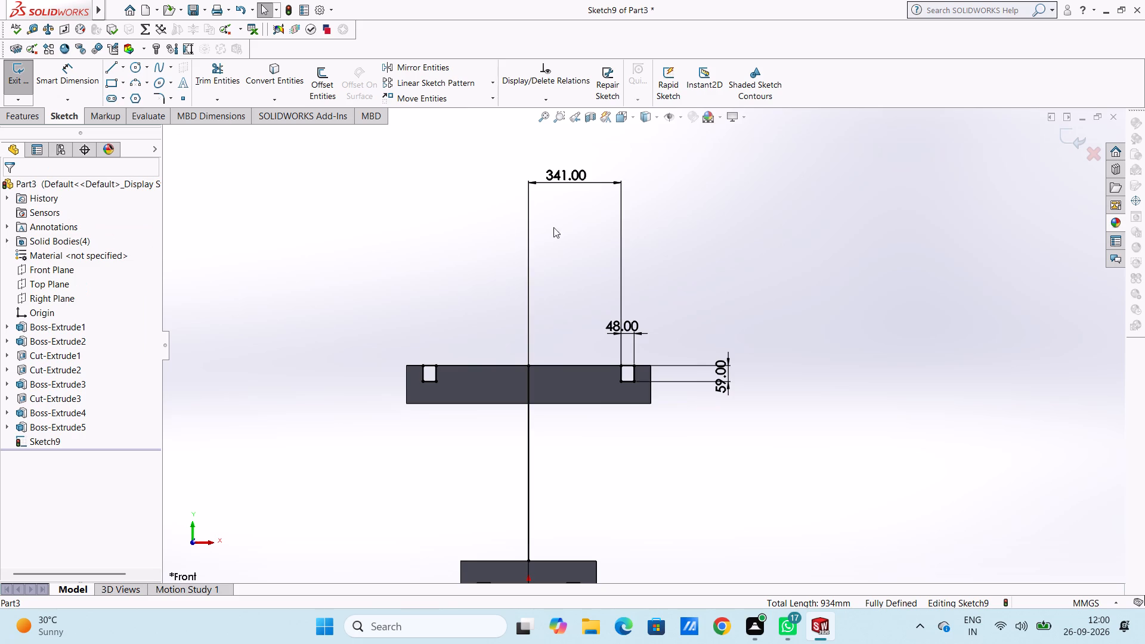
Extrude both notch rectangles 1000 mm as a blind boss in the reversed direction, towards the rear upper bar.
middle_click_drag(547, 231, 518, 250)
middle_click_drag(518, 250, 512, 255)
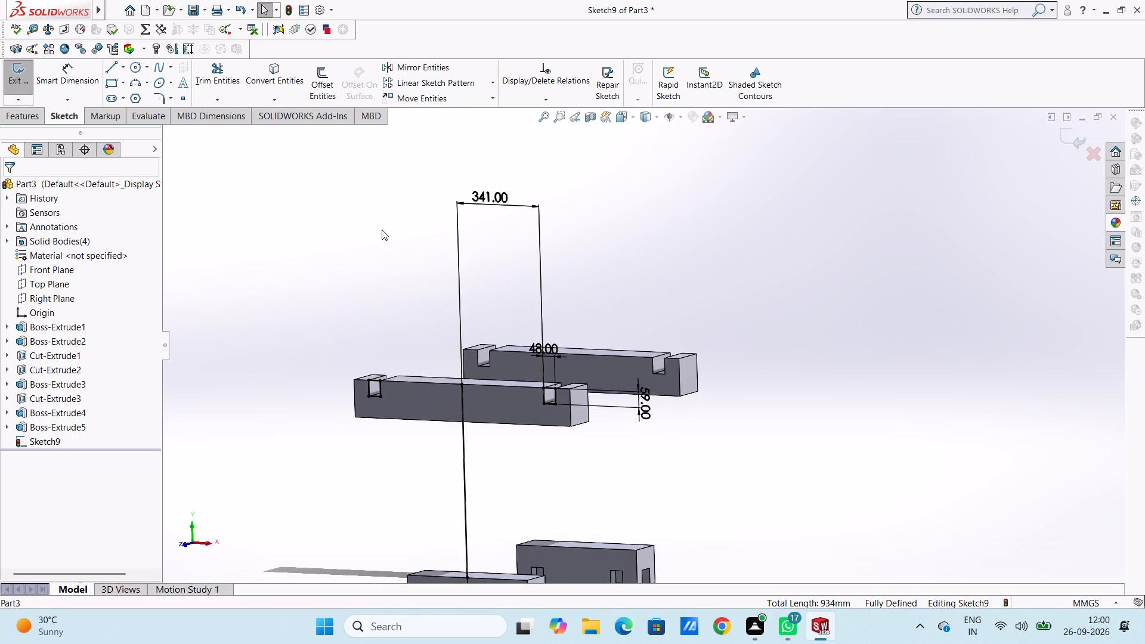
key("Escape")
left_click(36, 119)
left_click(18, 76)
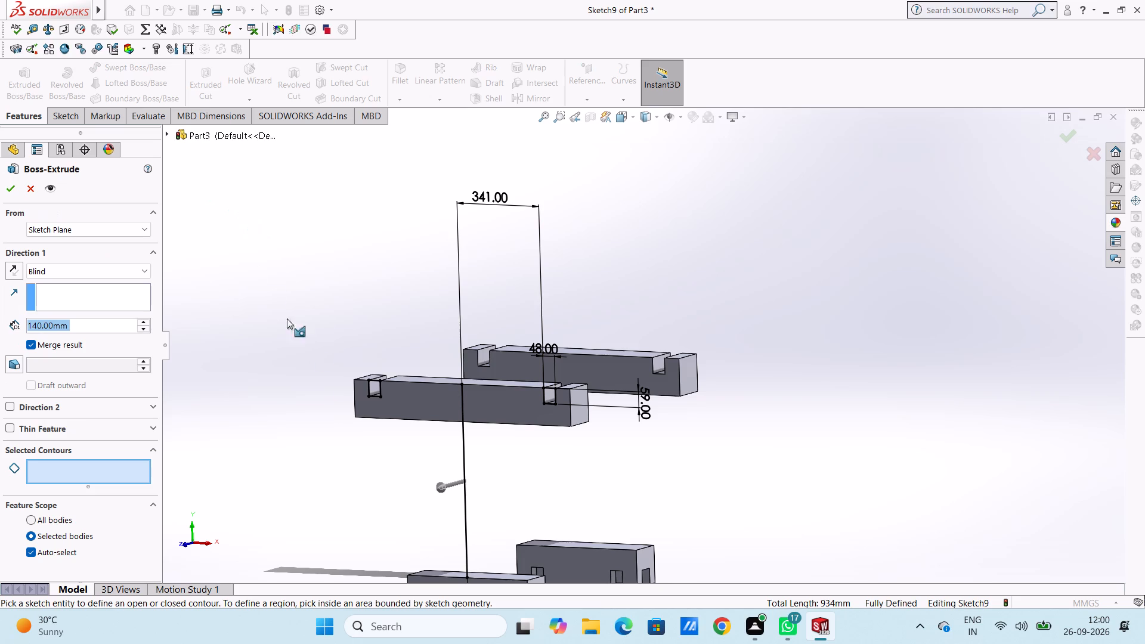
left_click(374, 385)
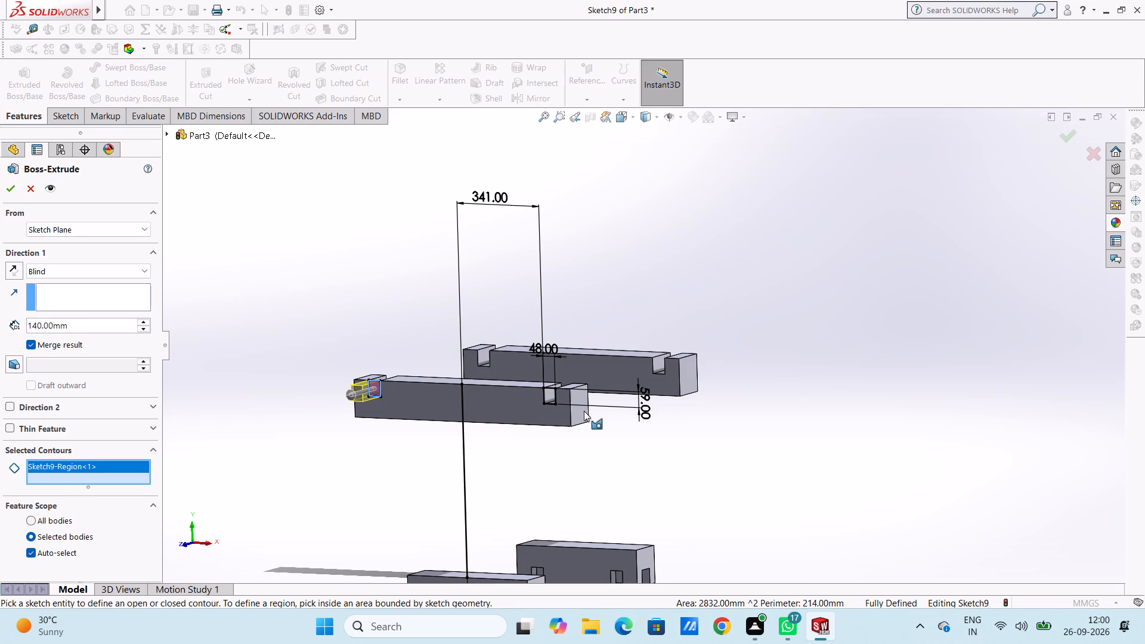
left_click(548, 397)
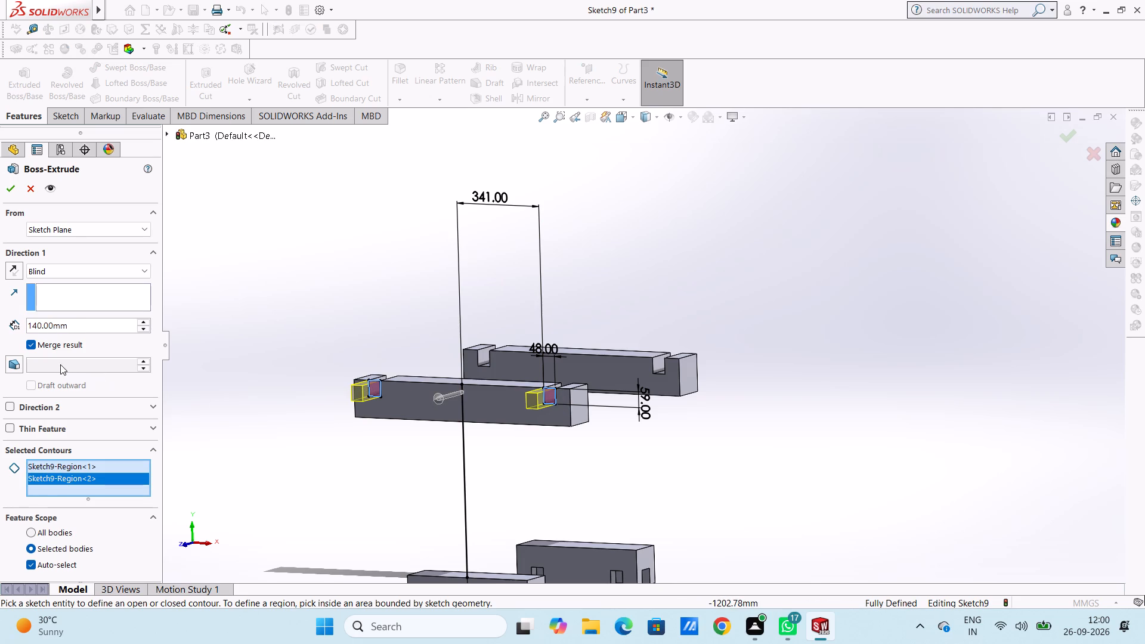
double_click(100, 328)
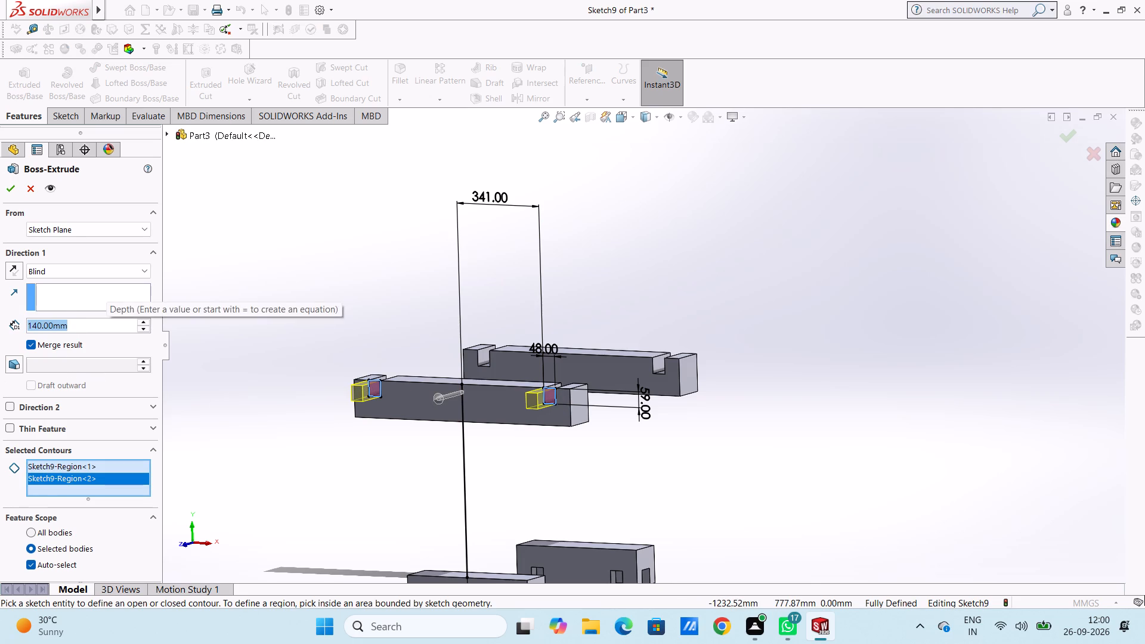
type("100")
key("0")
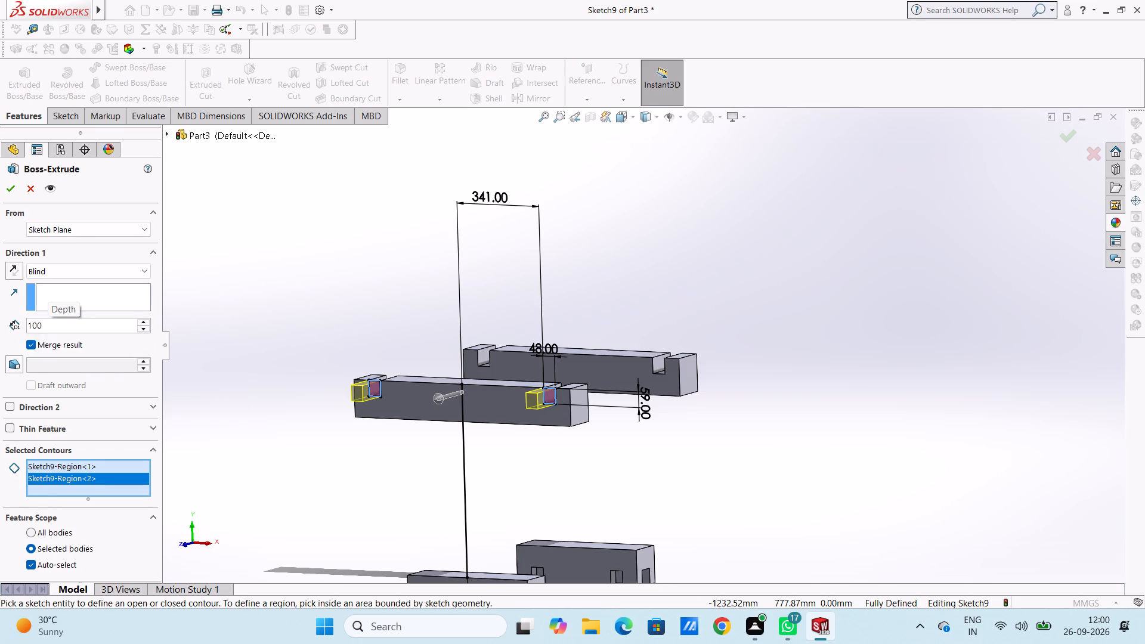
key("Return")
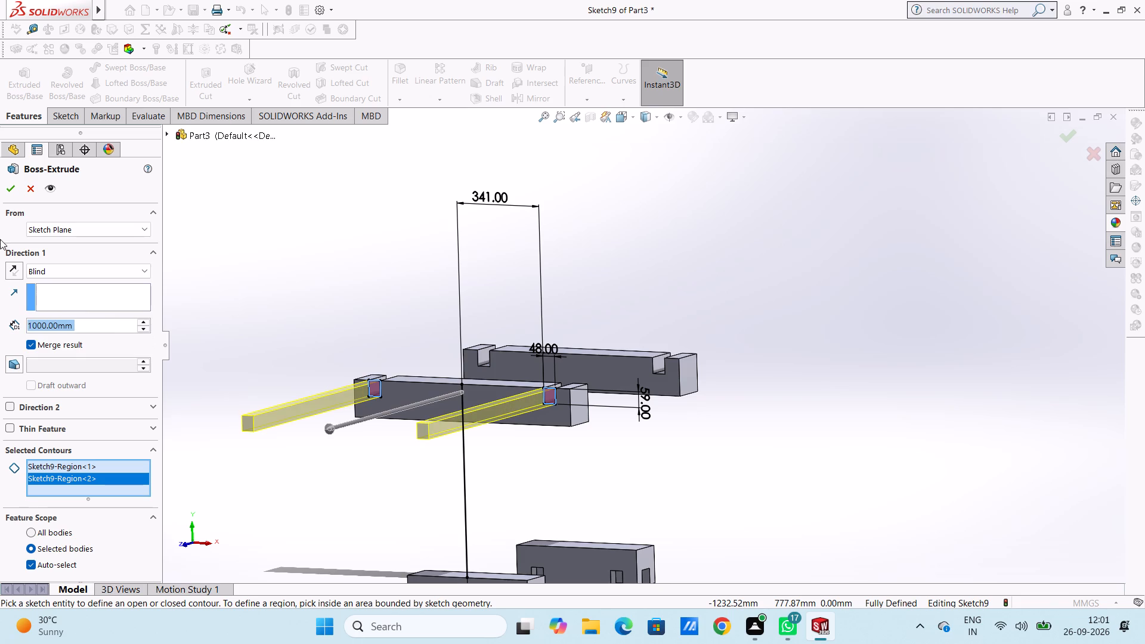
left_click(11, 268)
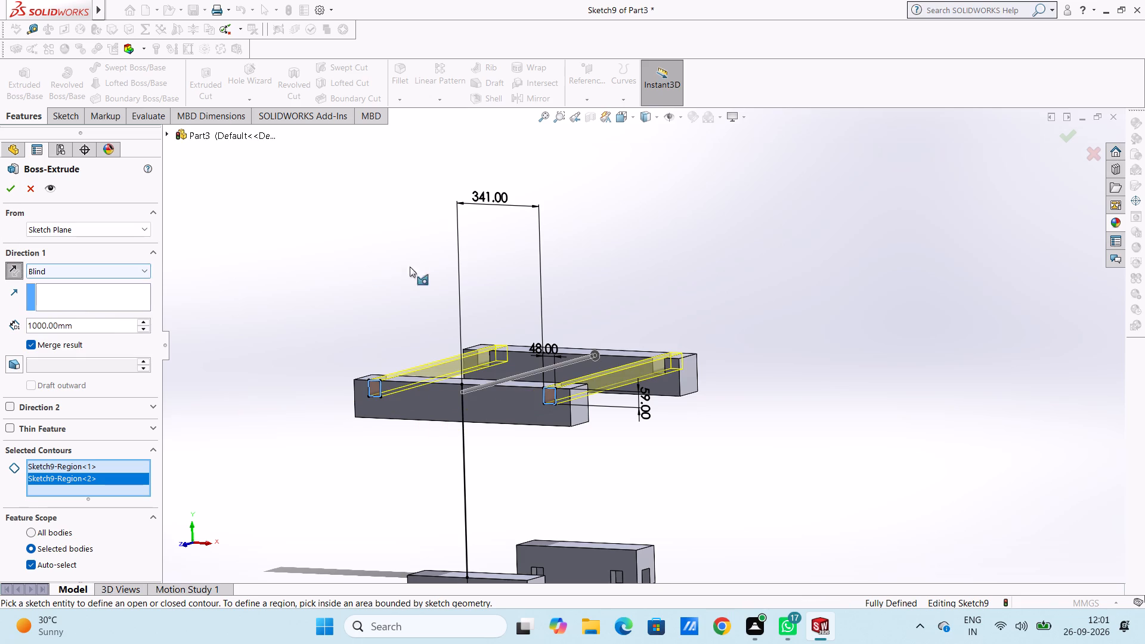
middle_click_drag(799, 271, 764, 360)
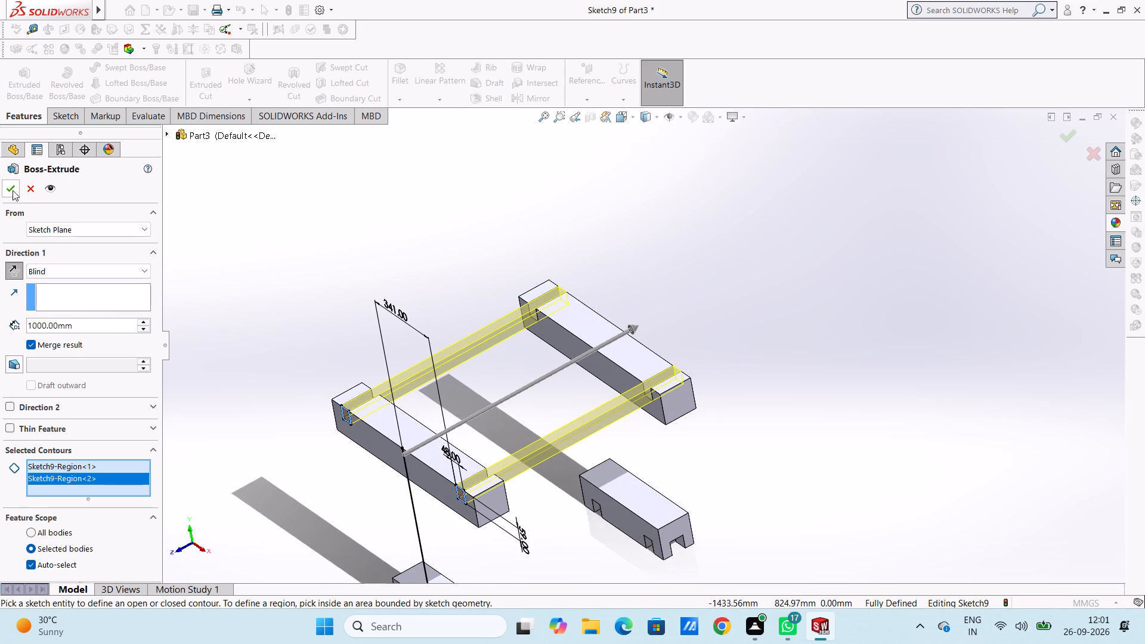
left_click(10, 188)
left_click(298, 259)
Examine the two cross rails seated in the upper bars' notches and the lower blocks from several angles.
middle_click_drag(376, 246, 376, 246)
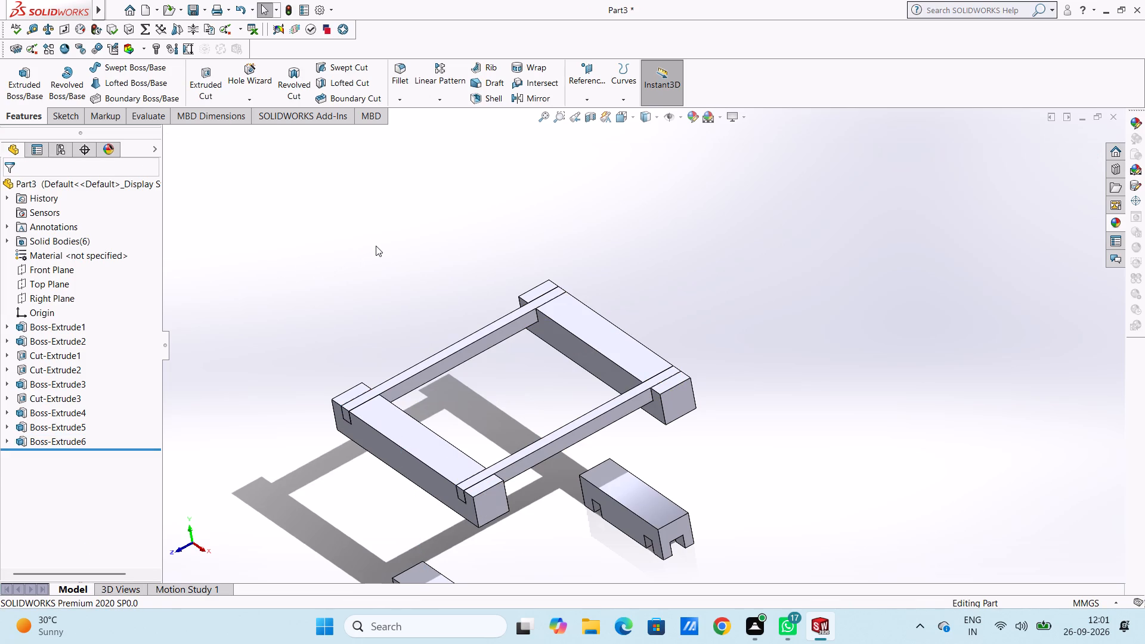
middle_click_drag(376, 246, 372, 336)
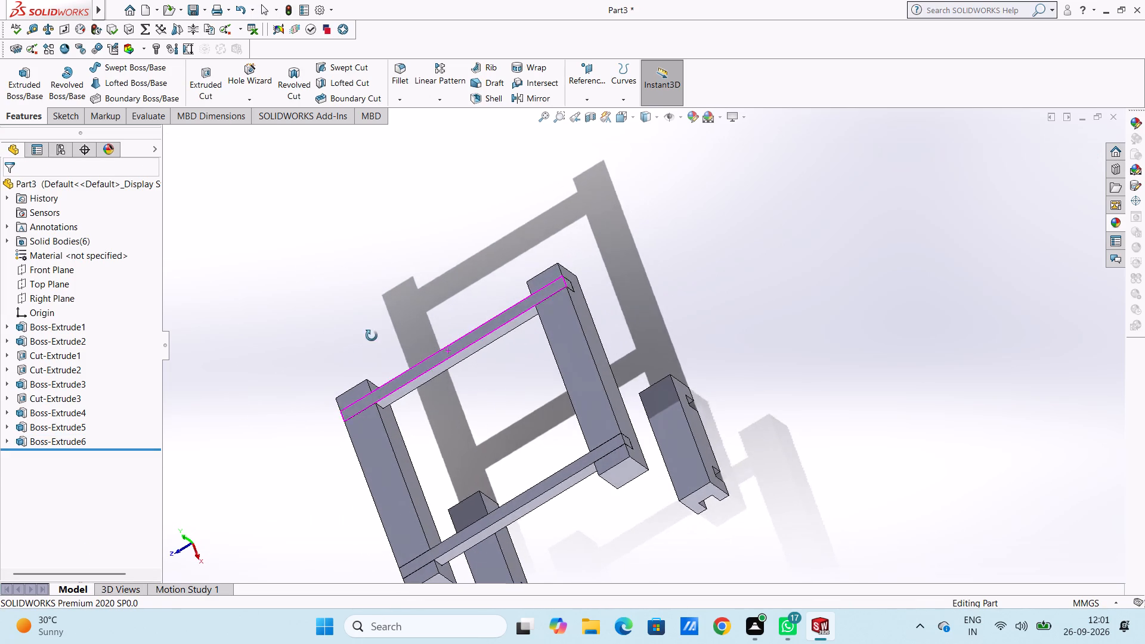
middle_click_drag(372, 336, 425, 261)
scroll(370, 315, "up", 5)
middle_click_drag(435, 271, 408, 271)
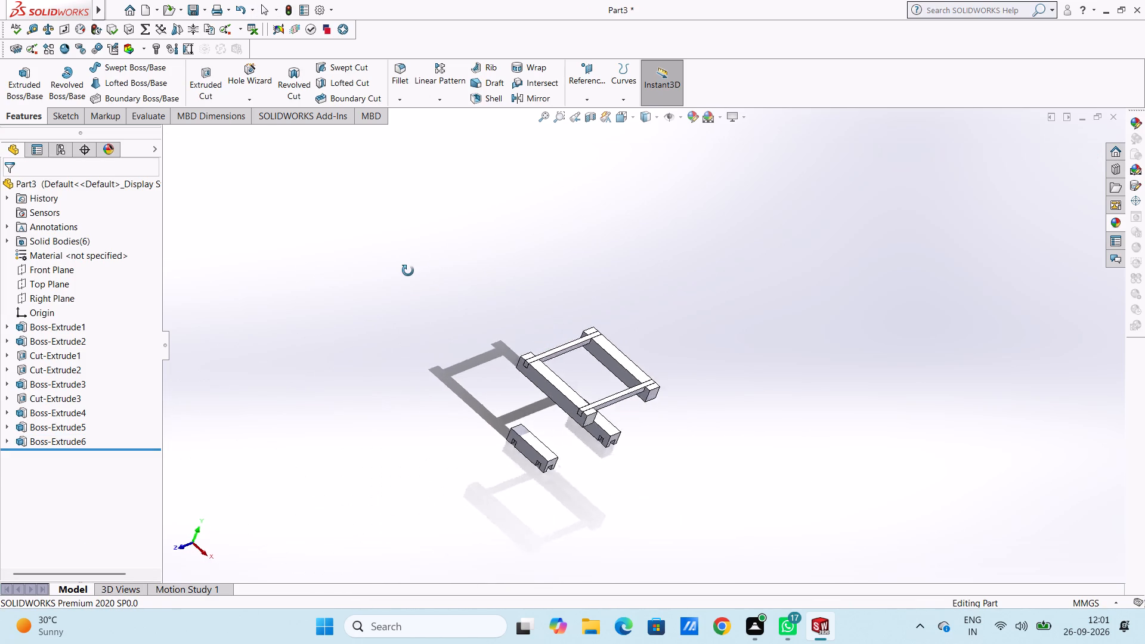
middle_click_drag(408, 271, 409, 258)
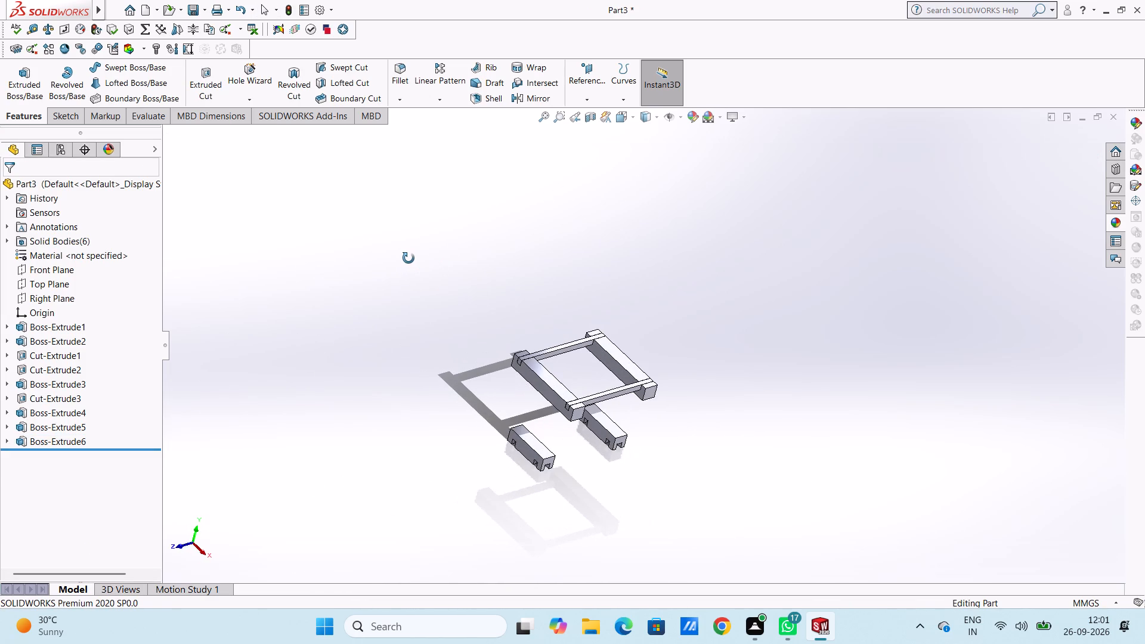
middle_click_drag(409, 258, 418, 261)
scroll(412, 259, "up", 1)
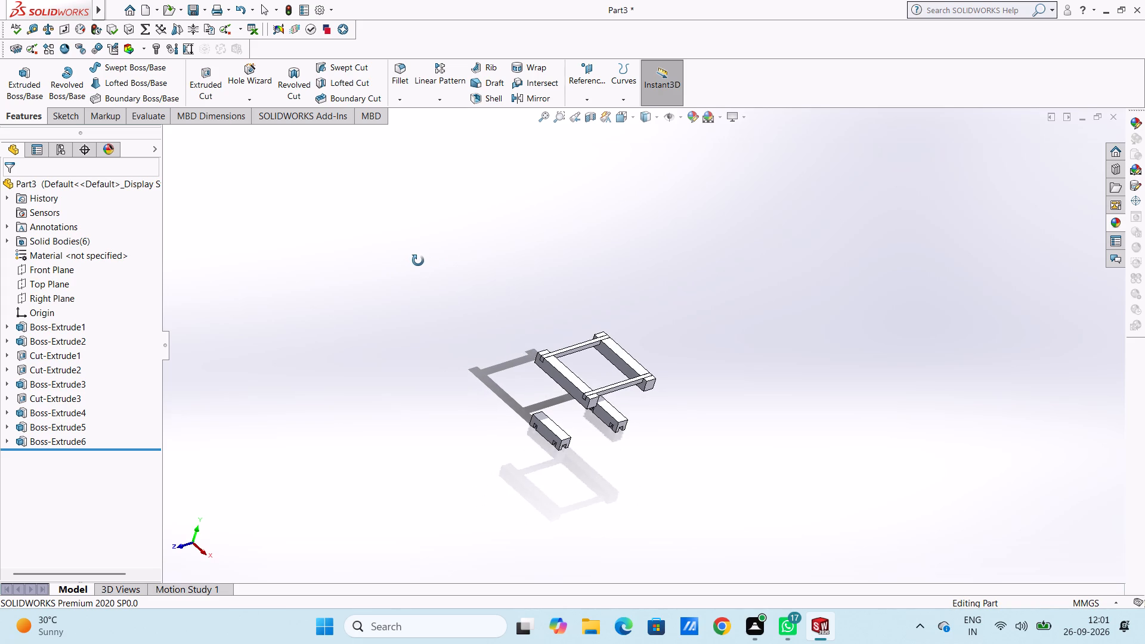
middle_click_drag(418, 261, 396, 276)
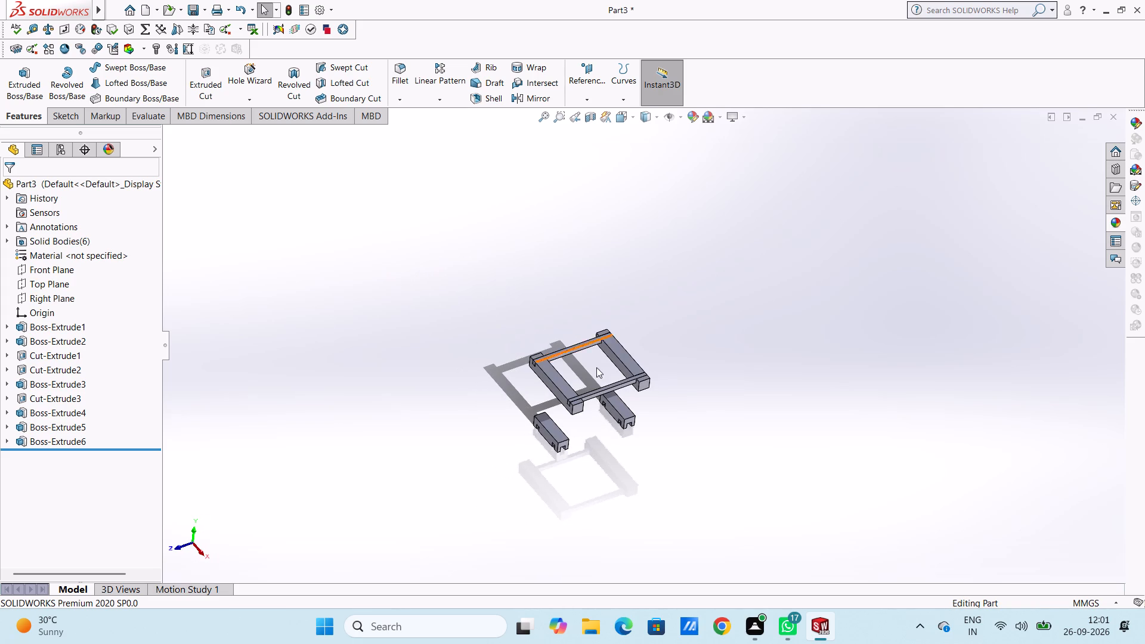
scroll(643, 368, "down", 6)
middle_click_drag(669, 313, 695, 273)
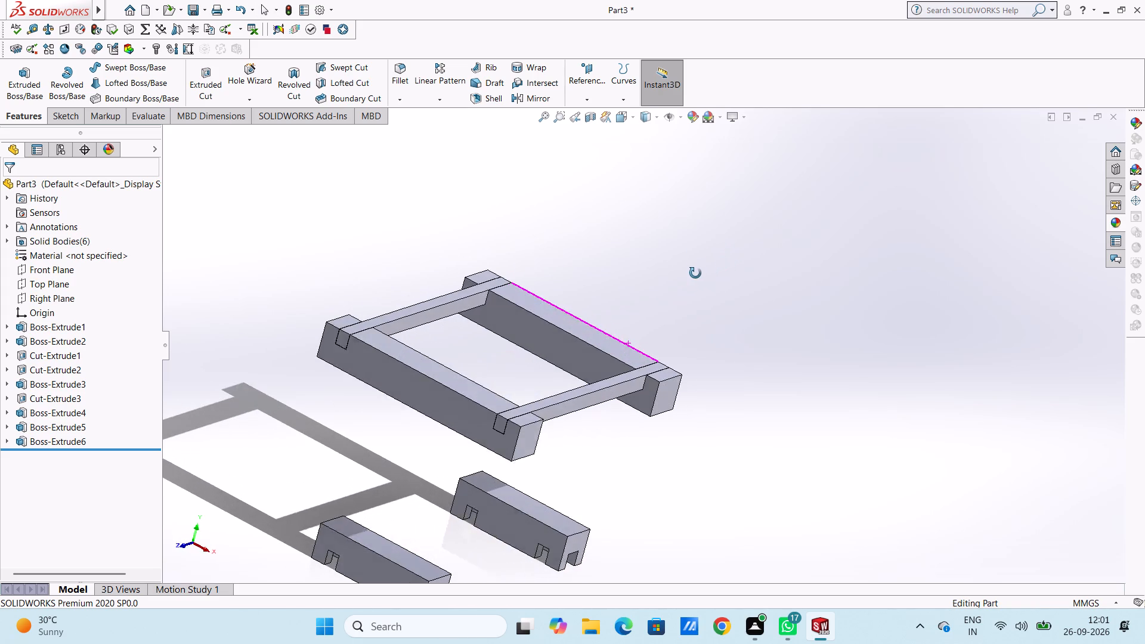
Examine the whole model from several angles, comparing the upper frame of bars and cross rails with the two lower blocks.
middle_click_drag(695, 273, 693, 274)
scroll(343, 252, "up", 4)
middle_click_drag(403, 265, 312, 296)
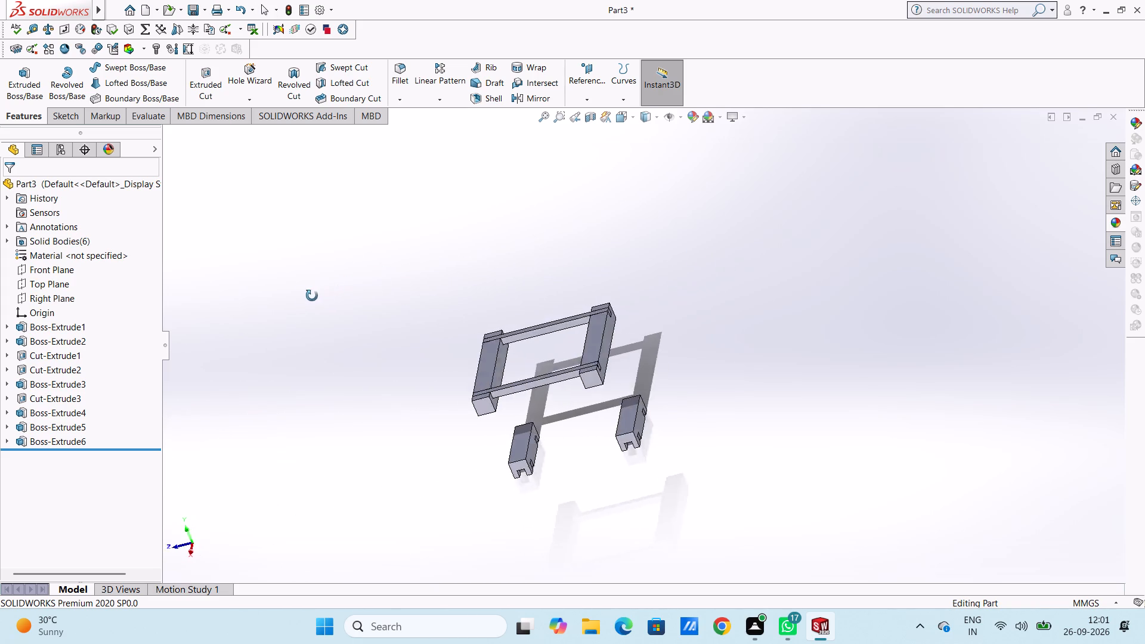
middle_click_drag(312, 296, 382, 295)
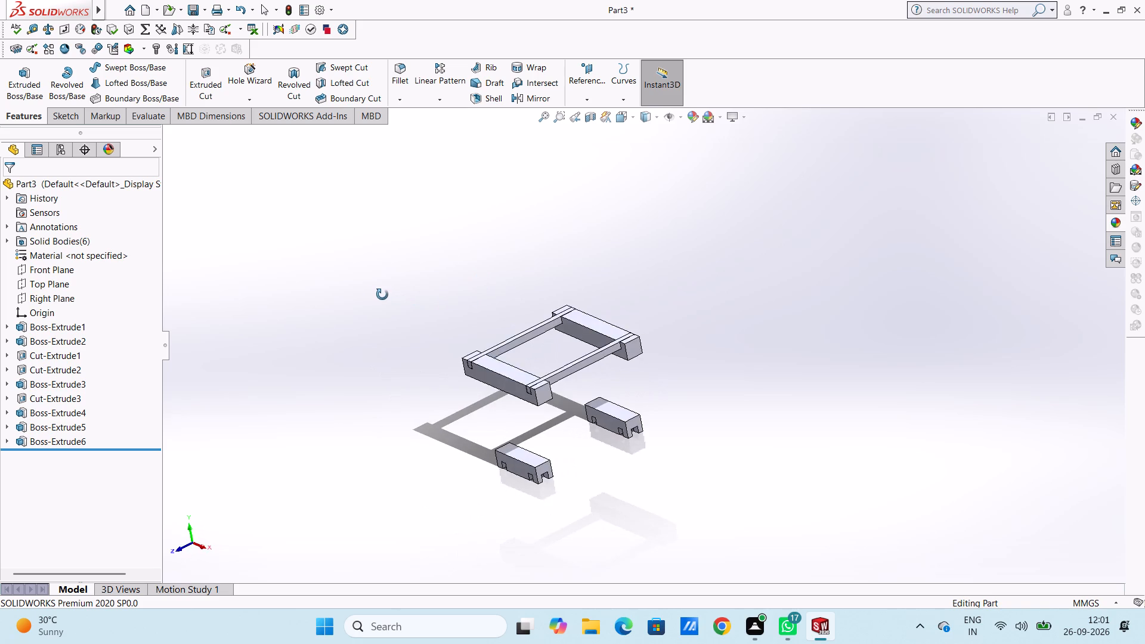
middle_click_drag(382, 295, 370, 256)
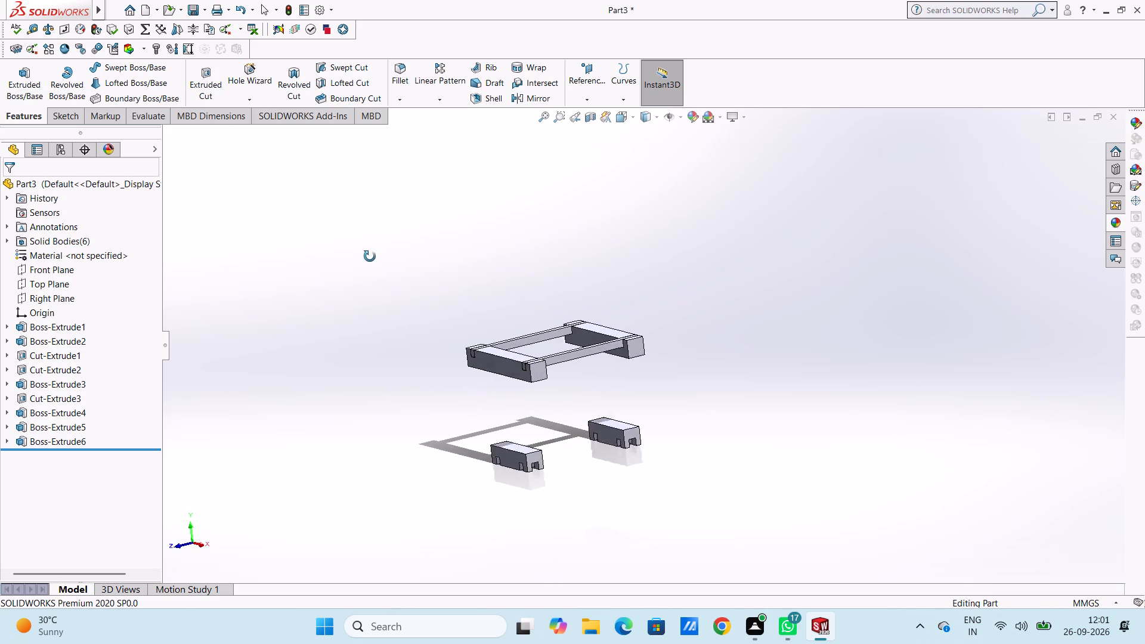
middle_click_drag(370, 256, 354, 284)
middle_click_drag(433, 281, 491, 374)
middle_click_drag(360, 366, 352, 325)
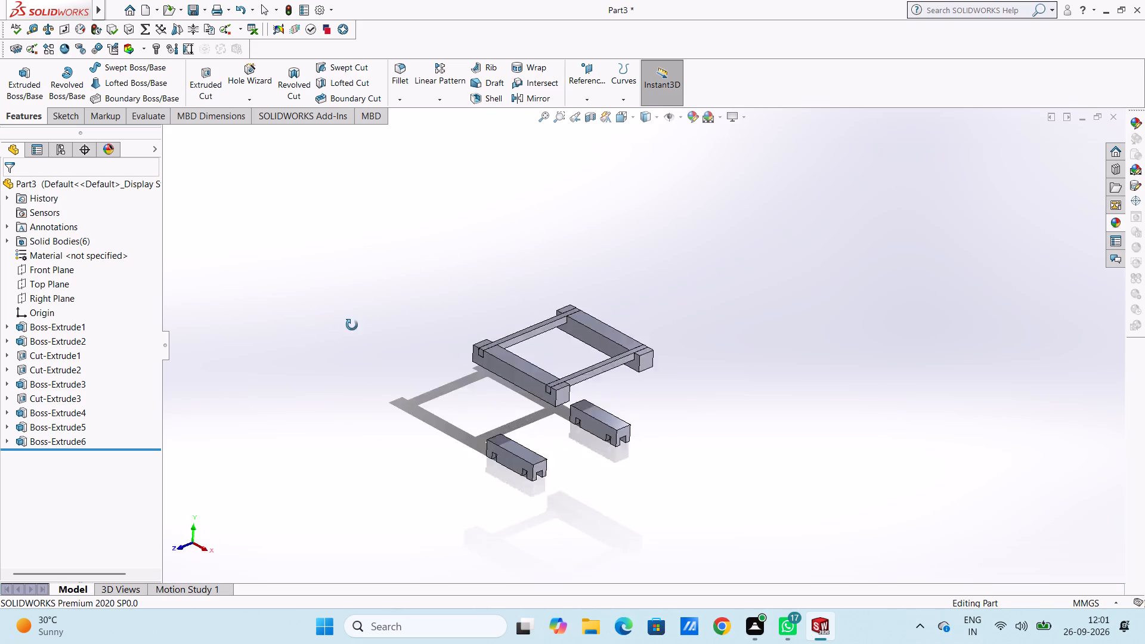
middle_click_drag(352, 325, 326, 281)
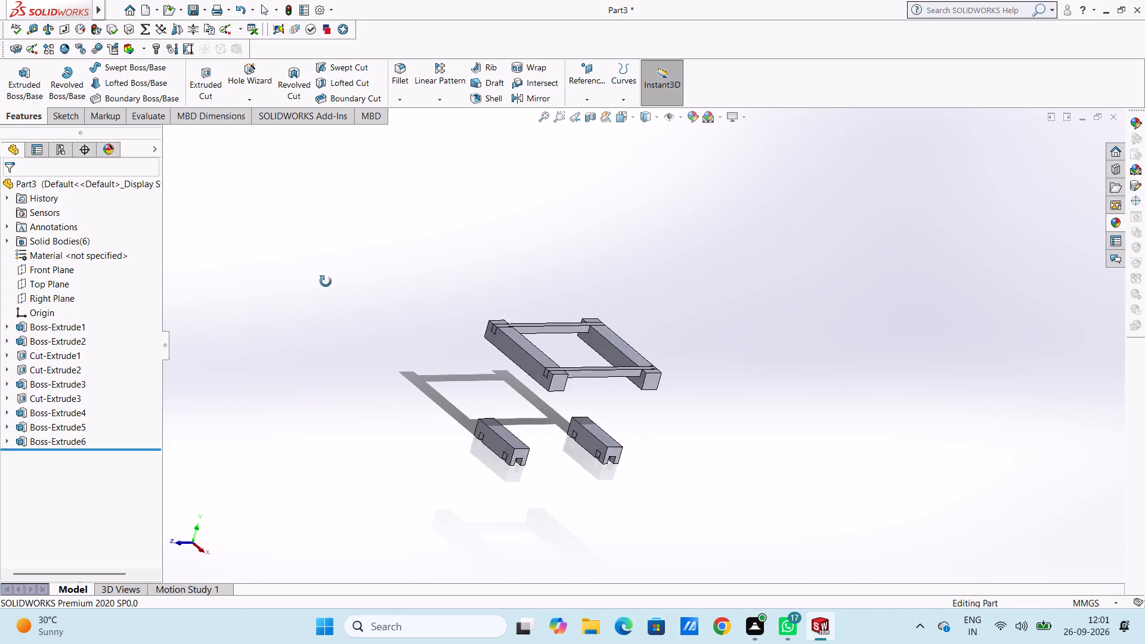
middle_click_drag(326, 281, 349, 321)
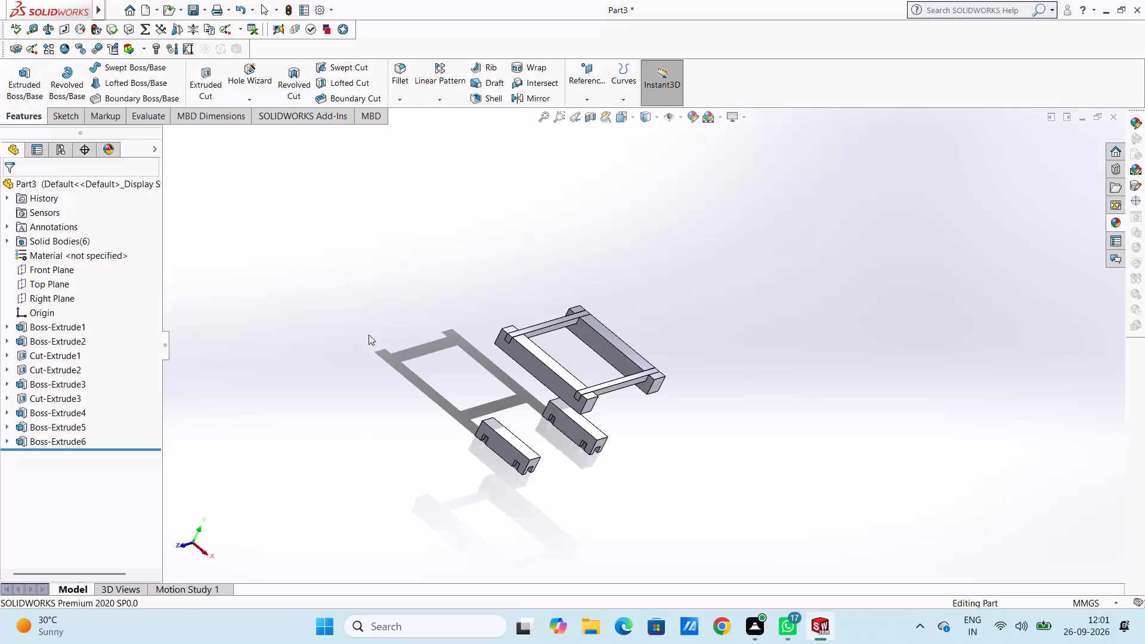
middle_click_drag(765, 308, 759, 306)
right_click_drag(765, 308, 759, 306)
left_click(708, 261)
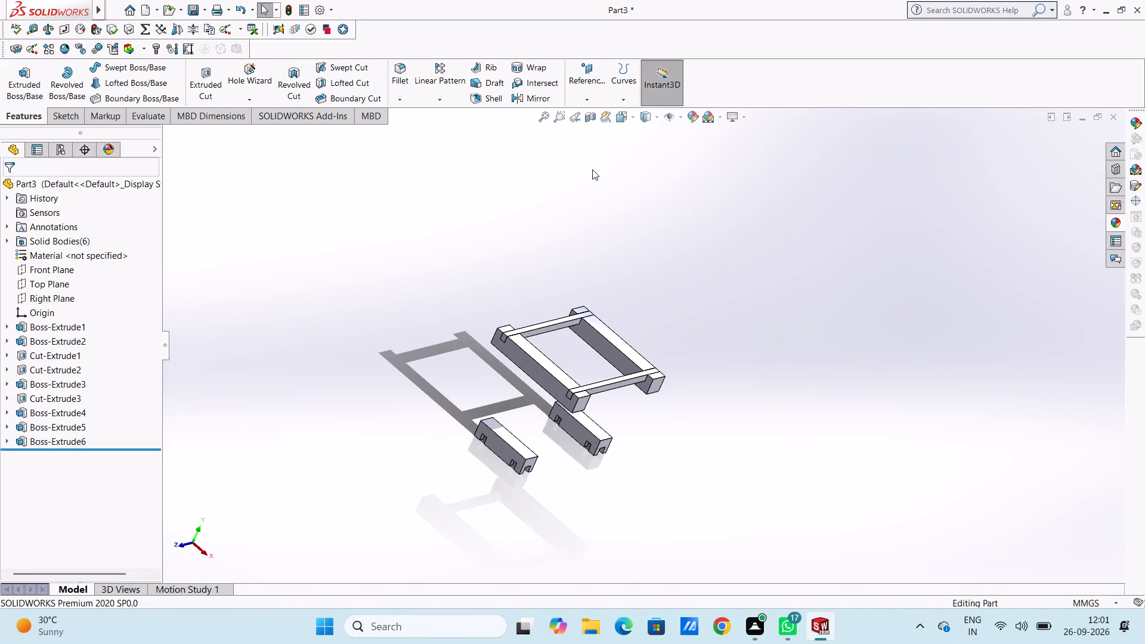
scroll(830, 211, "down", 1)
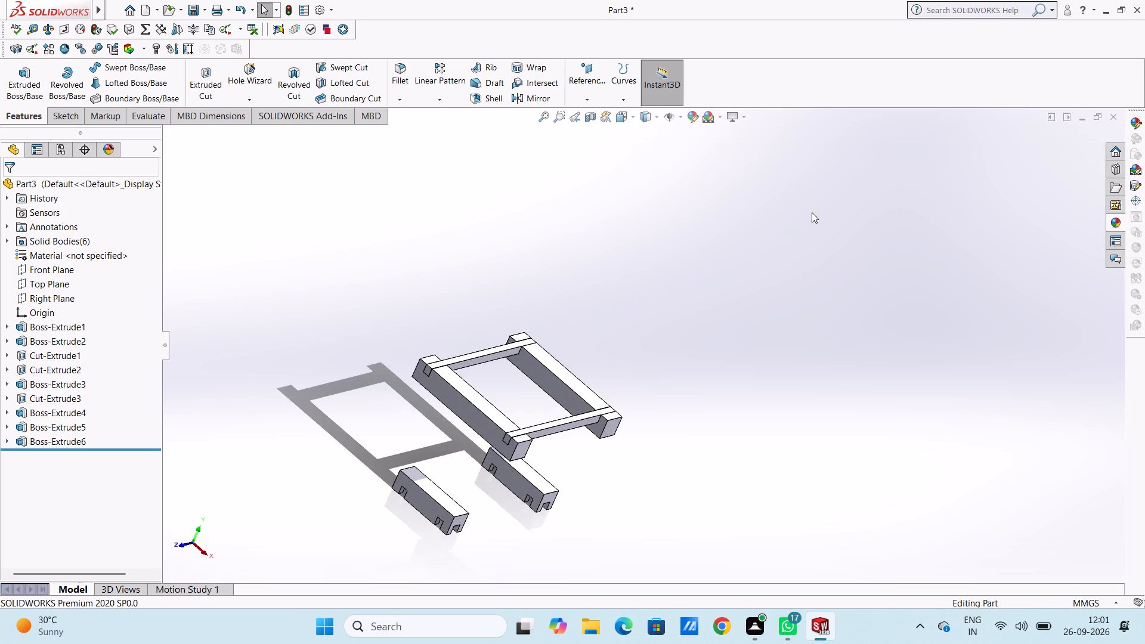
scroll(614, 309, "up", 3)
scroll(614, 309, "down", 20)
scroll(614, 309, "down", 5)
scroll(614, 309, "up", 1)
middle_click_drag(882, 346, 781, 292)
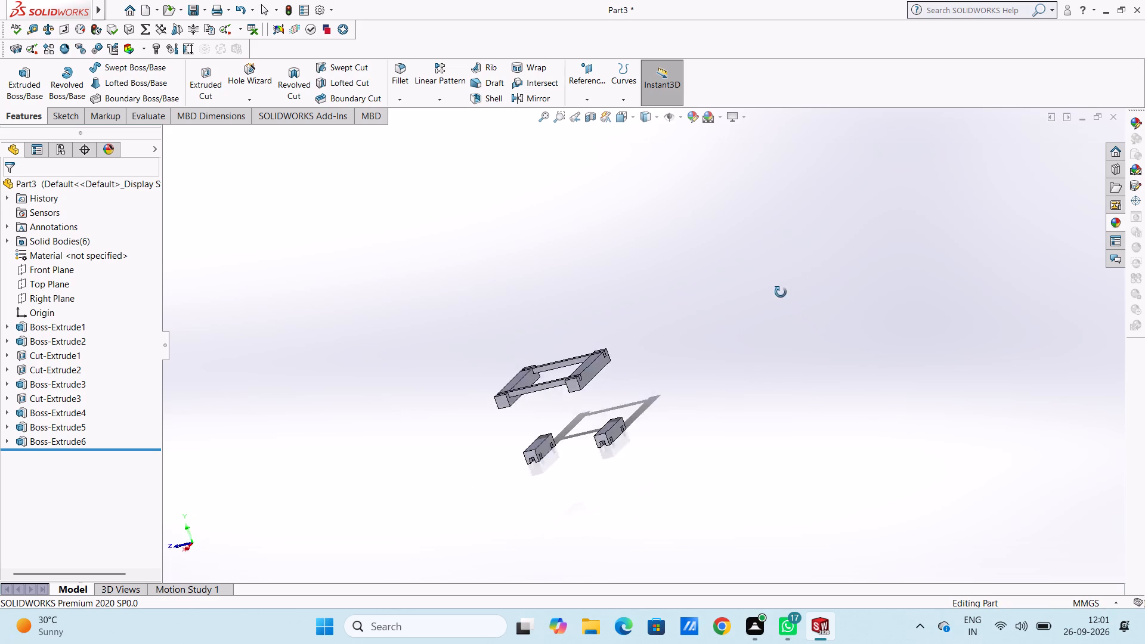
middle_click_drag(781, 292, 859, 332)
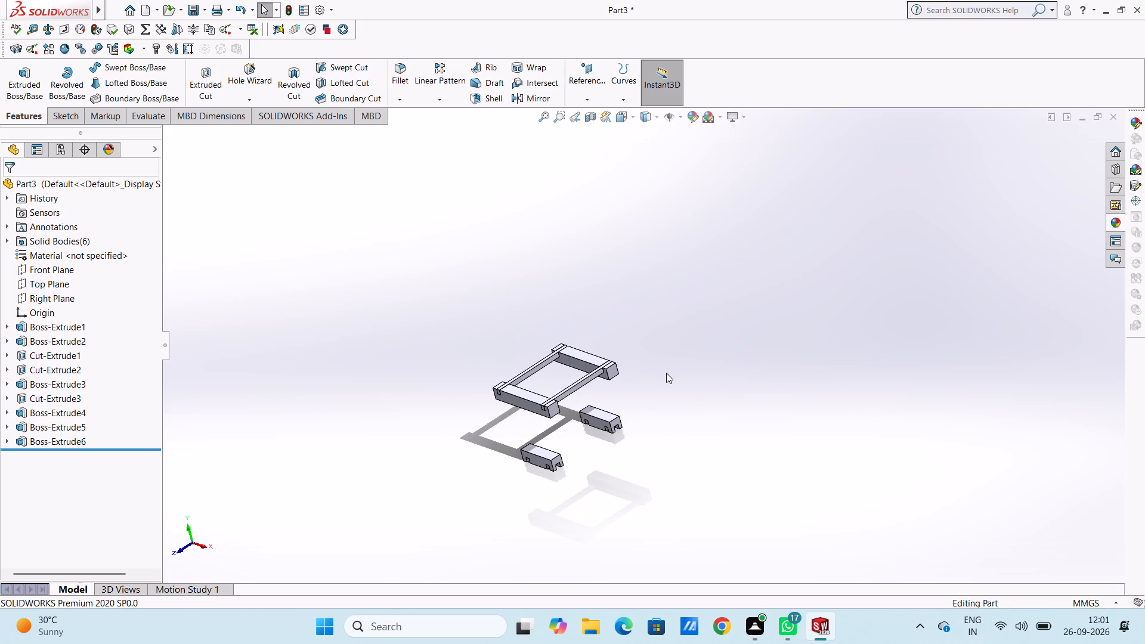
middle_click_drag(487, 335, 521, 314)
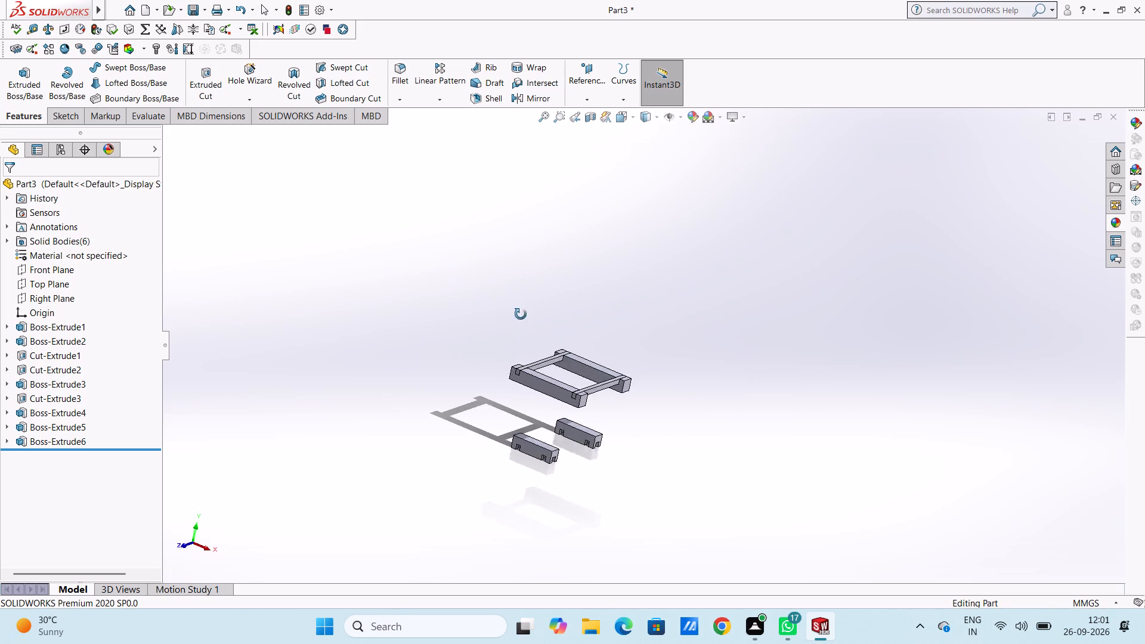
middle_click_drag(521, 314, 522, 318)
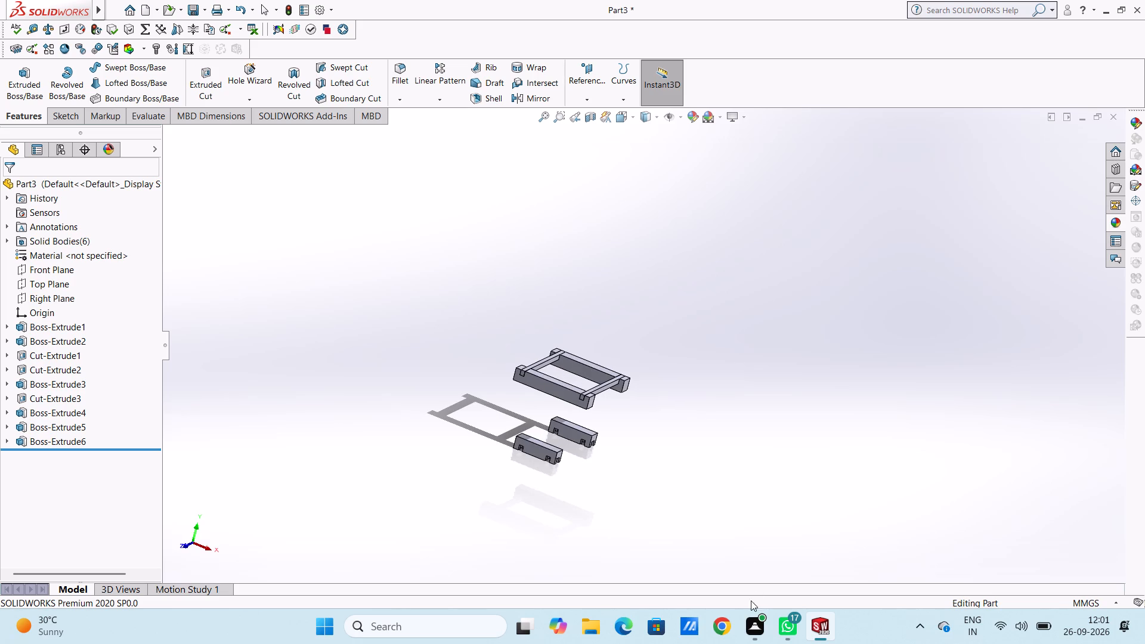
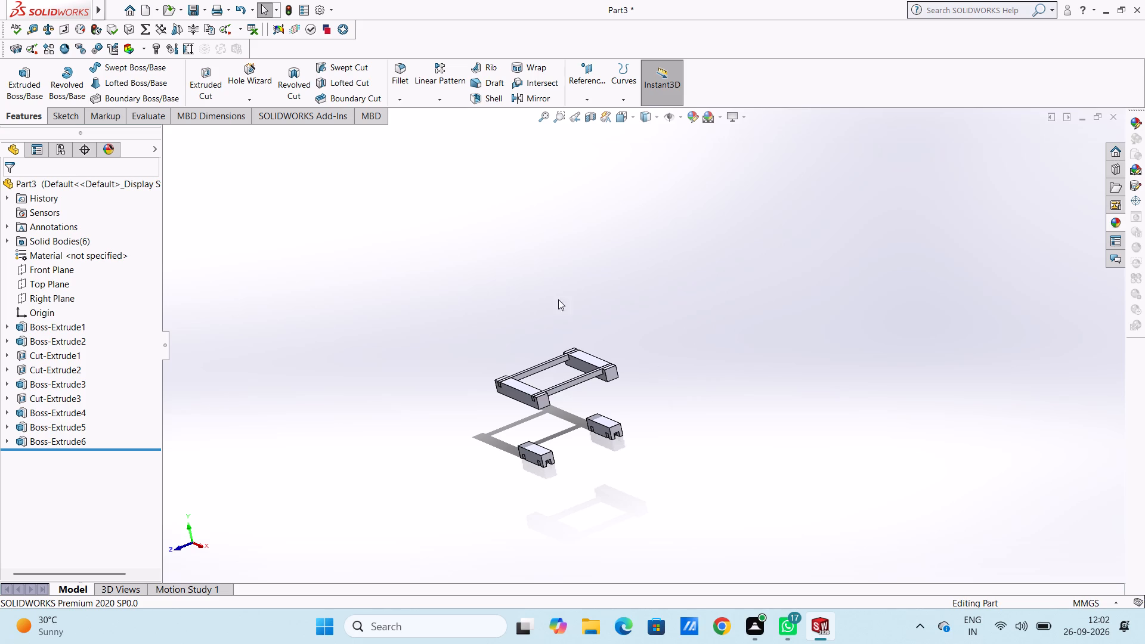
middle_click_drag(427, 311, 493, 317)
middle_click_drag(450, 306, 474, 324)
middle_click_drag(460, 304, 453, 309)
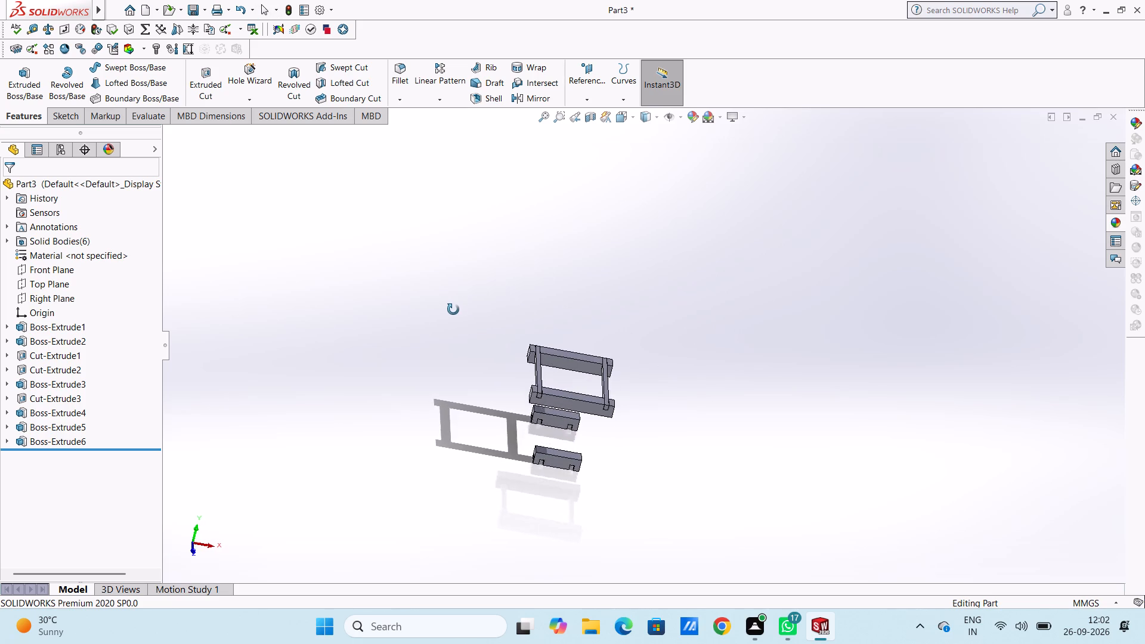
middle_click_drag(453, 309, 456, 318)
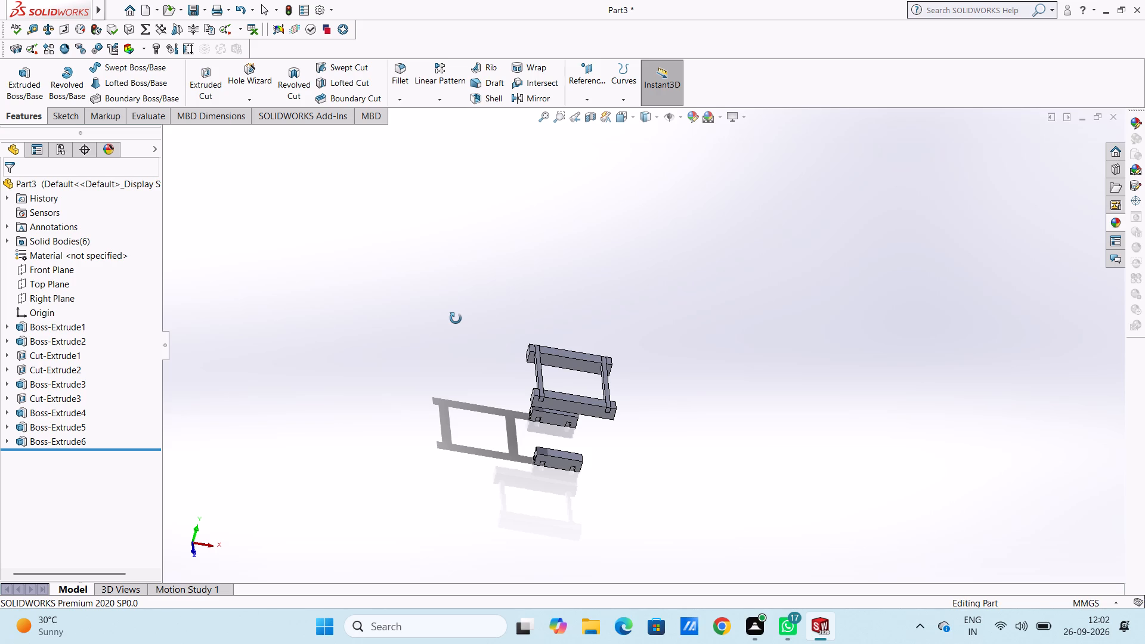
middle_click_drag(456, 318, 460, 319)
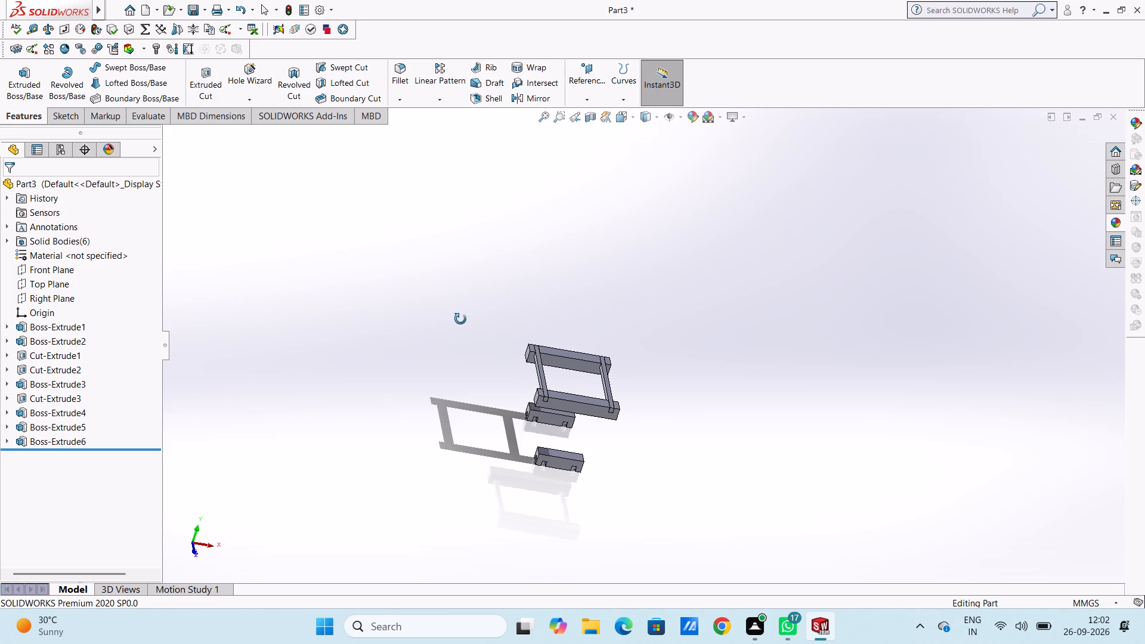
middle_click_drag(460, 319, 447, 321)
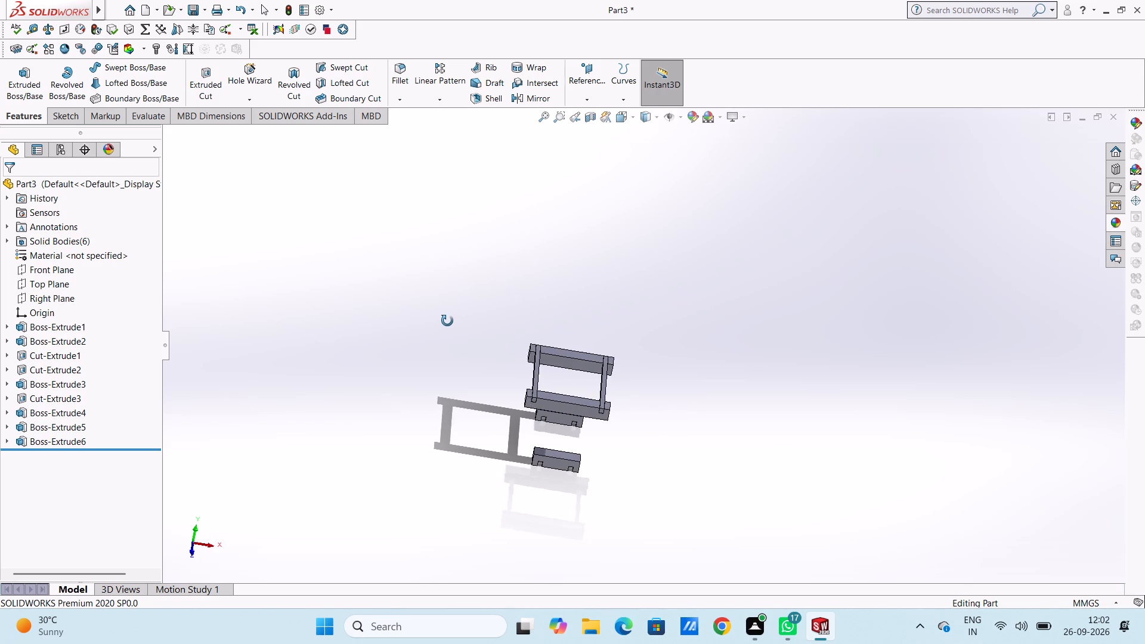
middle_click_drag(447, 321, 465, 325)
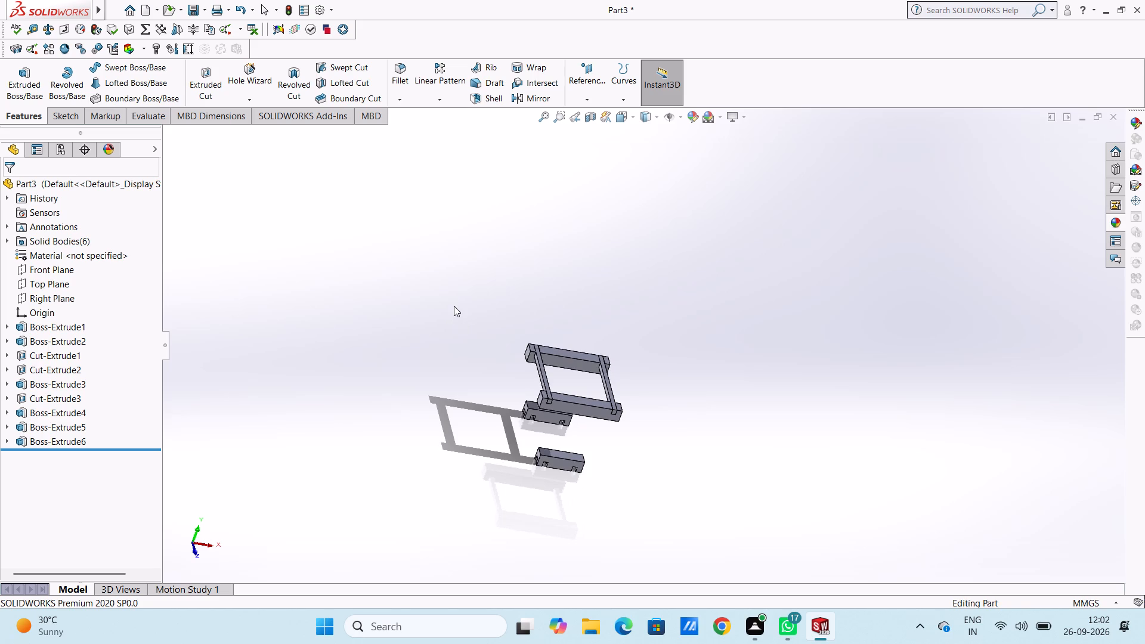
Start a sketch on the front upper bar's outer face and draw a circle of radius 20 mm at the face's centre.
key("ctrl+1")
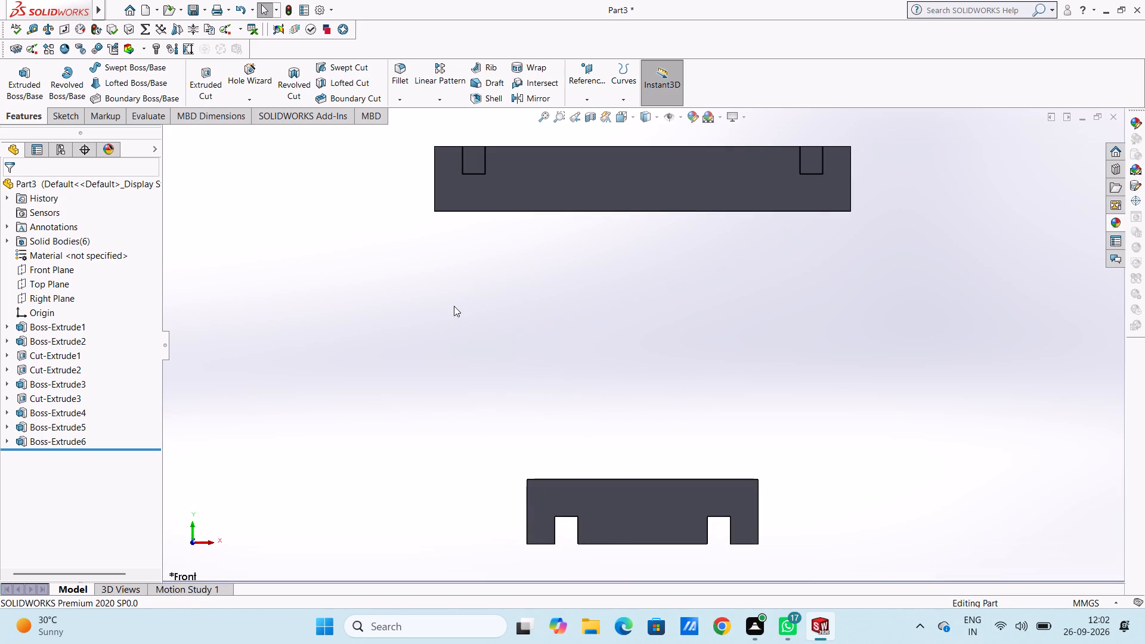
scroll(454, 305, "up", 1)
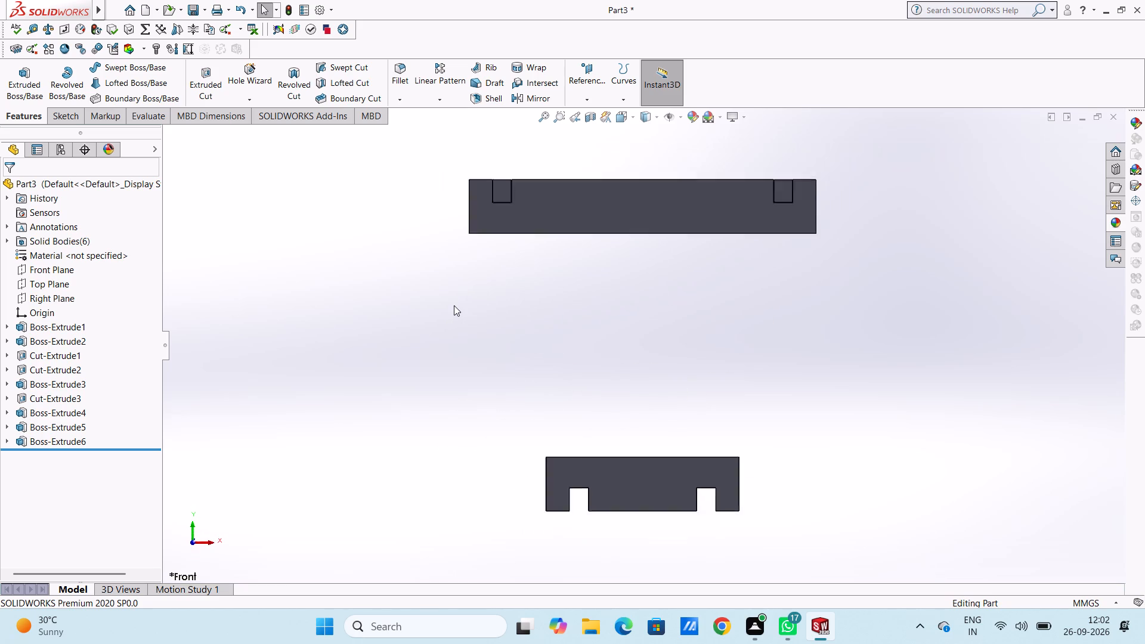
scroll(454, 305, "up", 2)
scroll(745, 181, "down", 1)
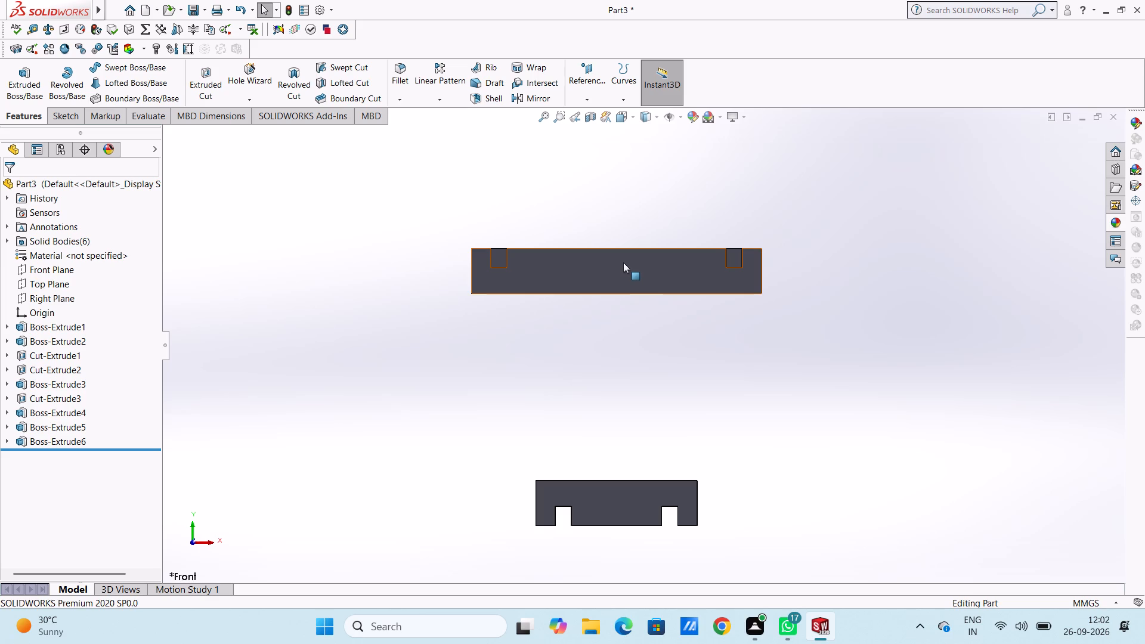
left_click(623, 262)
left_click(674, 229)
left_click(556, 202)
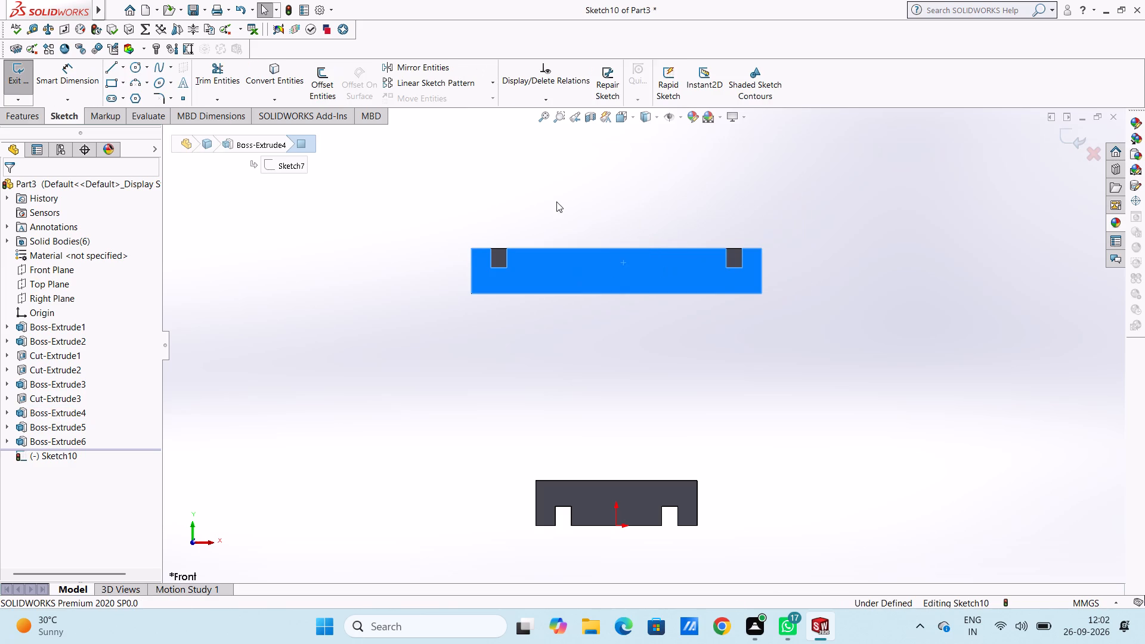
left_click(133, 64)
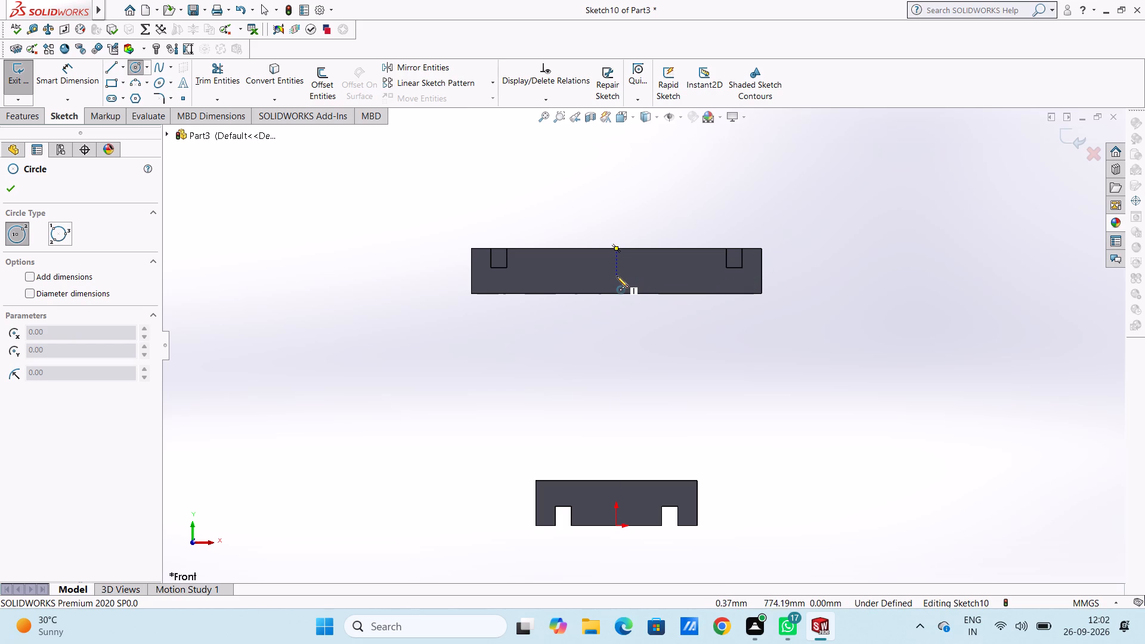
scroll(617, 274, "down", 4)
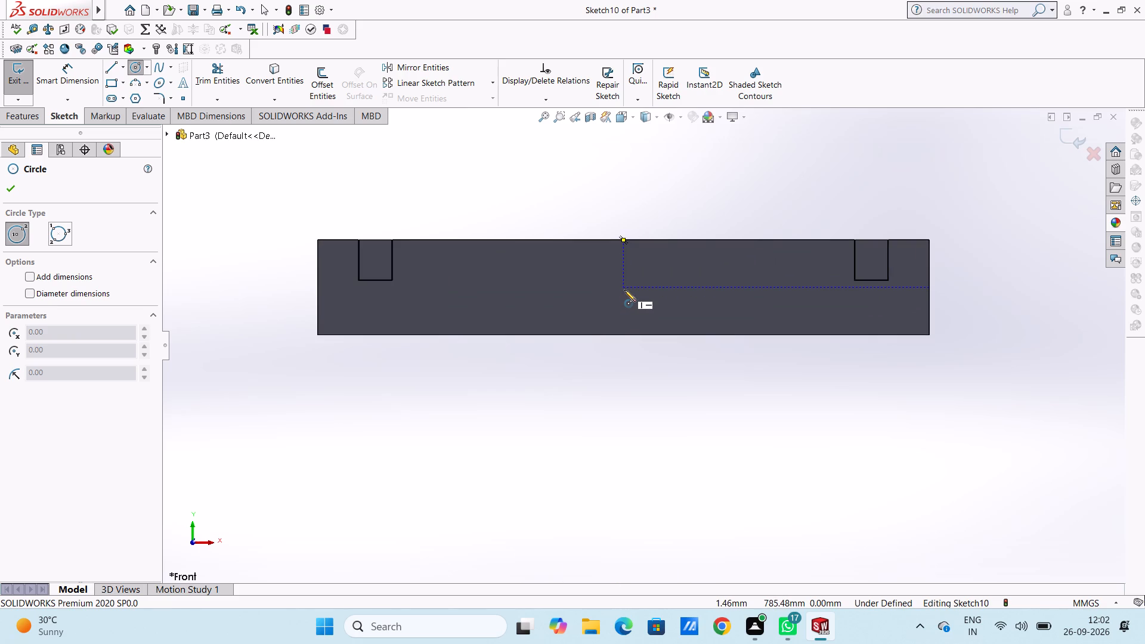
left_click(624, 290)
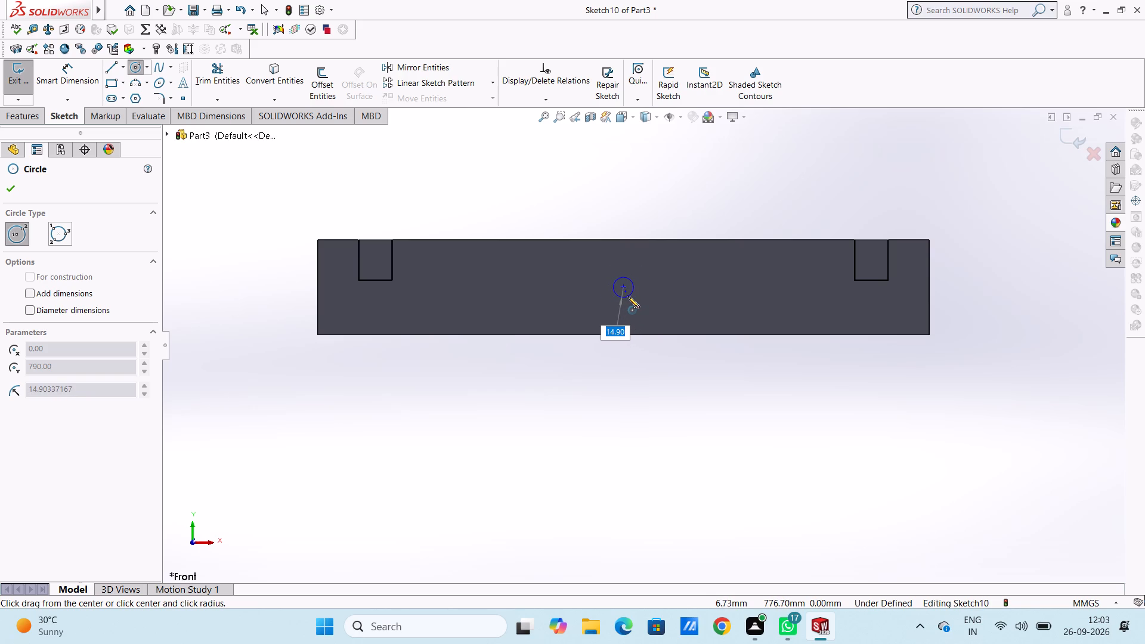
type("20")
key("Return")
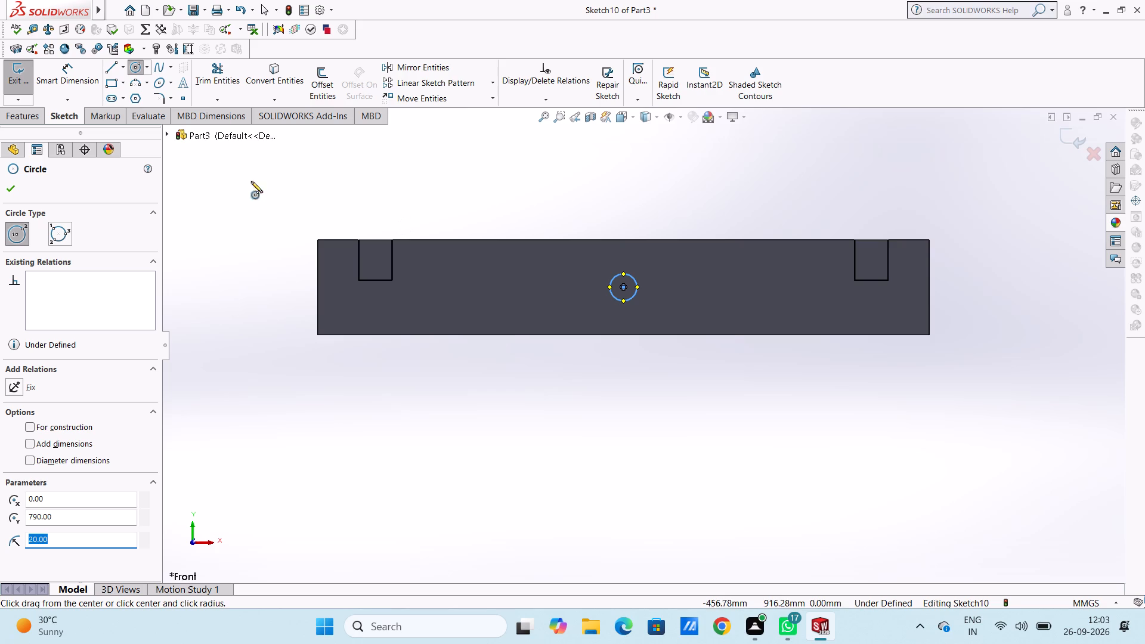
Dimension the circle's diameter and set it to 50 mm.
left_click(71, 82)
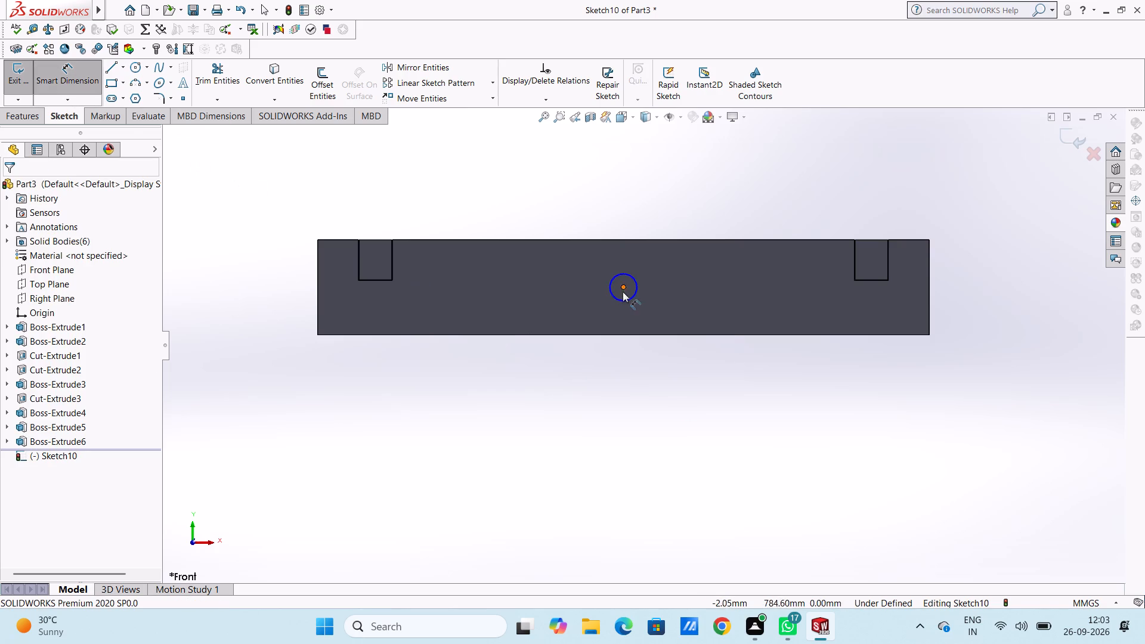
left_click(628, 302)
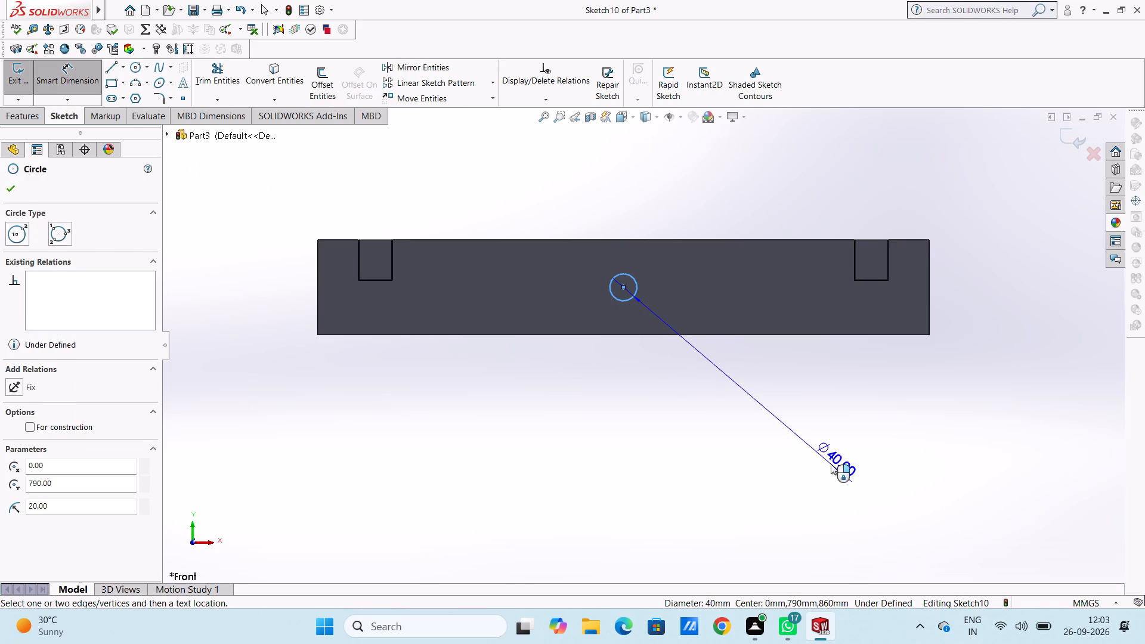
left_click(831, 463)
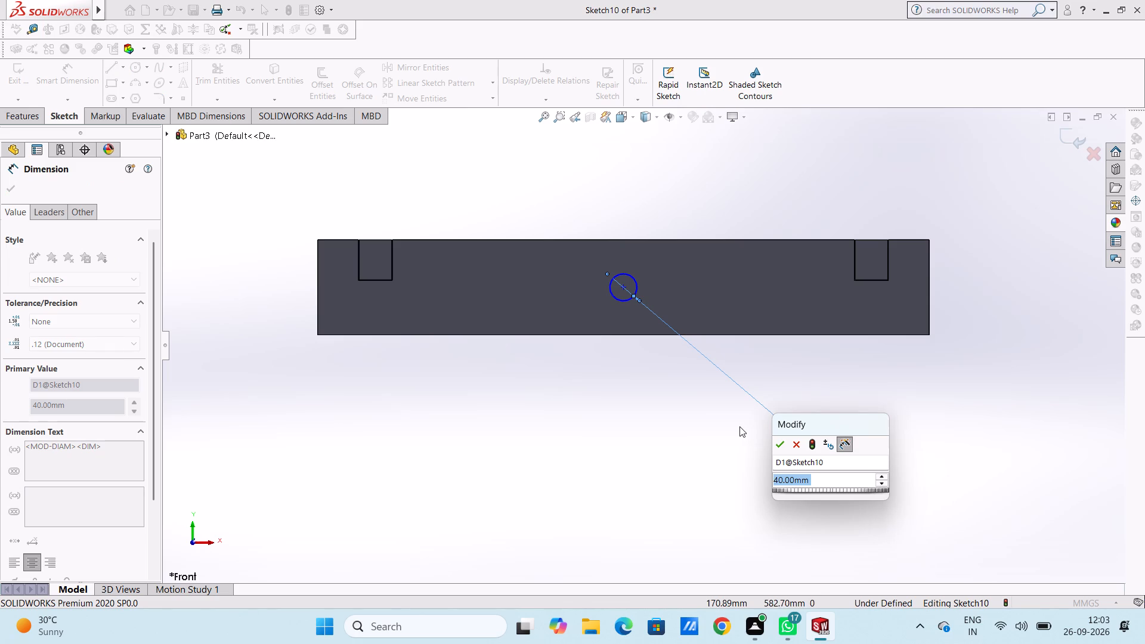
type("50")
key("Return")
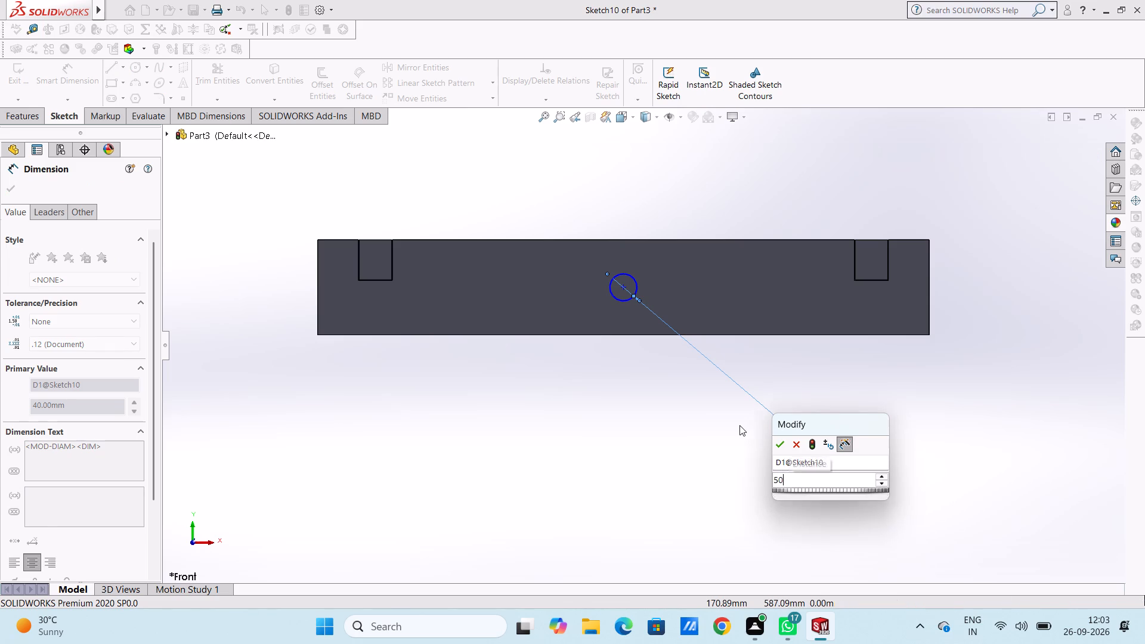
left_click(679, 433)
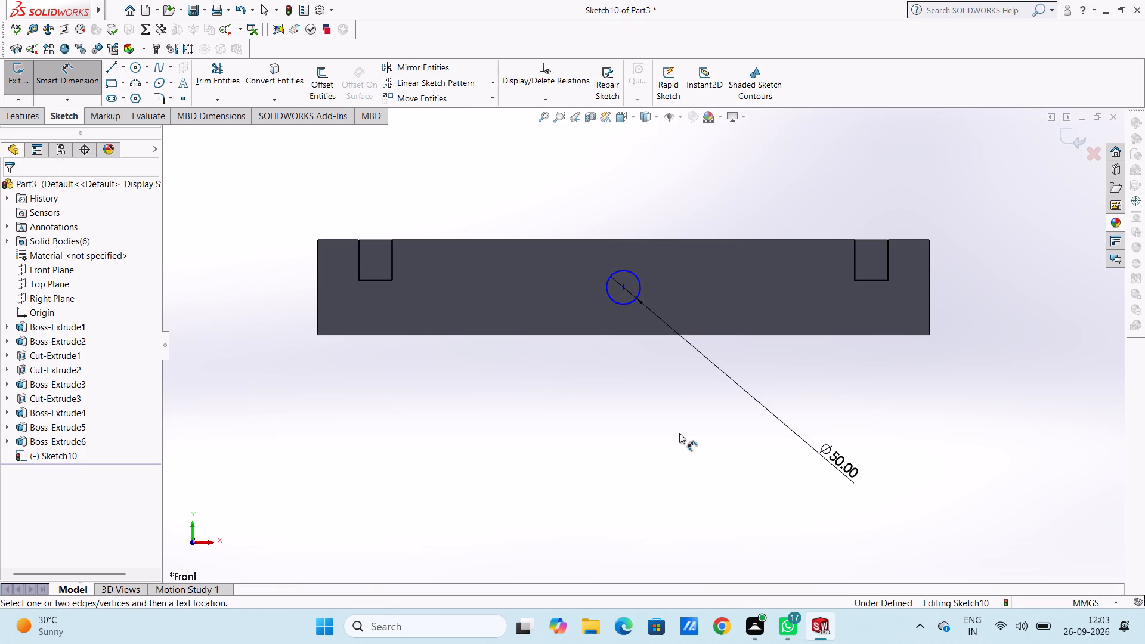
Dimension the circle's centre from the upper bar's top edge and from its right end edge to fully locate it.
scroll(679, 433, "up", 3)
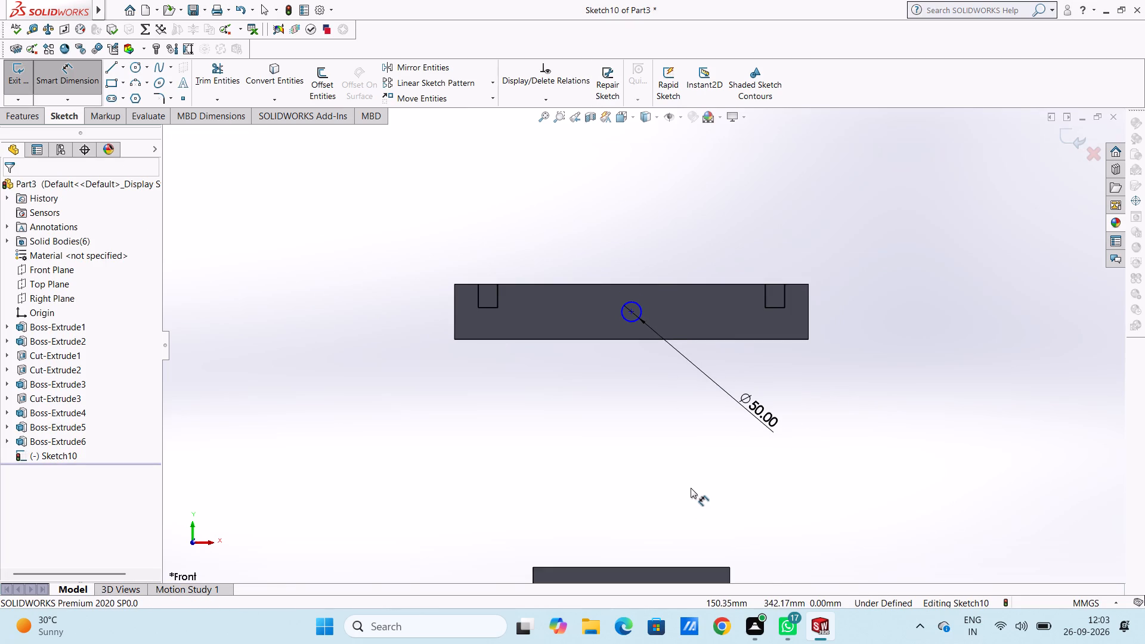
scroll(613, 329, "down", 5)
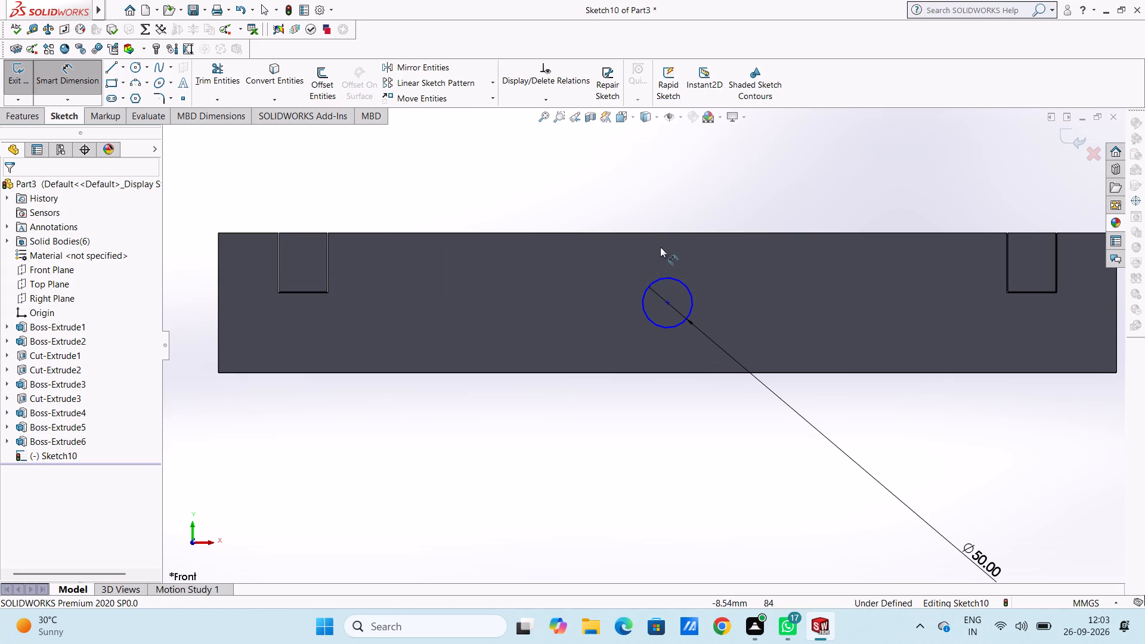
left_click(667, 233)
left_click(669, 302)
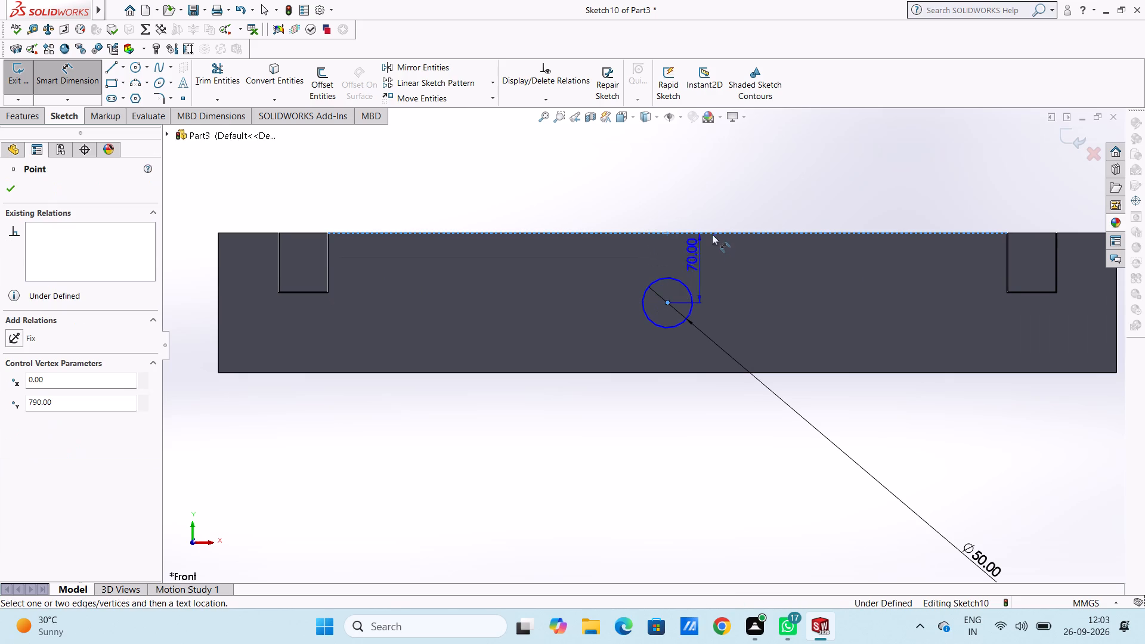
scroll(855, 283, "up", 4)
left_click(1002, 299)
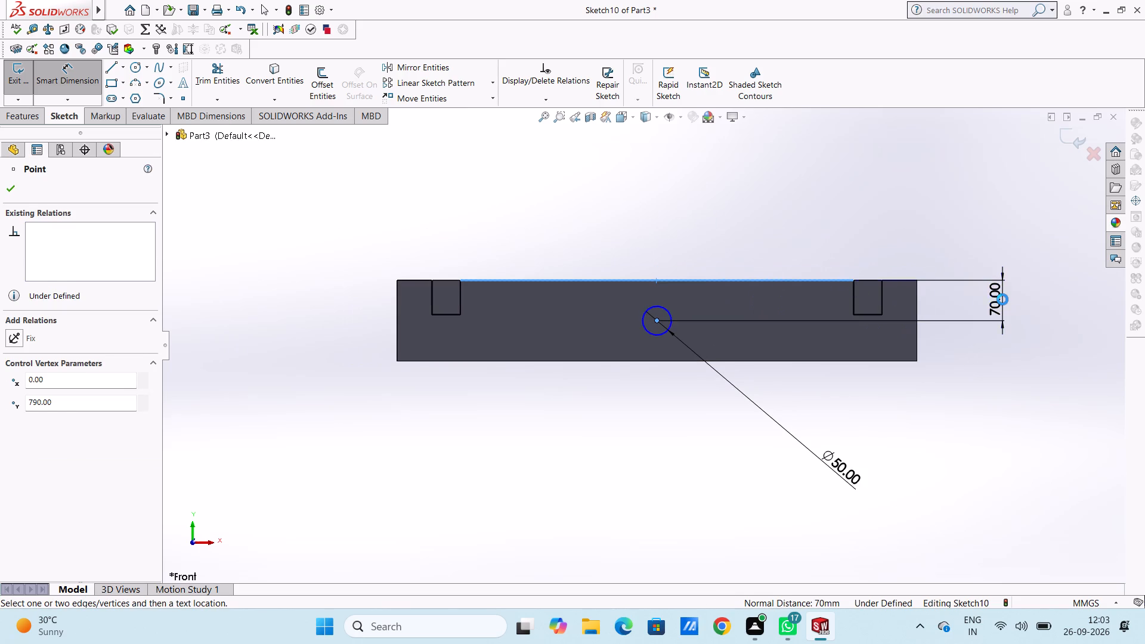
left_click(952, 278)
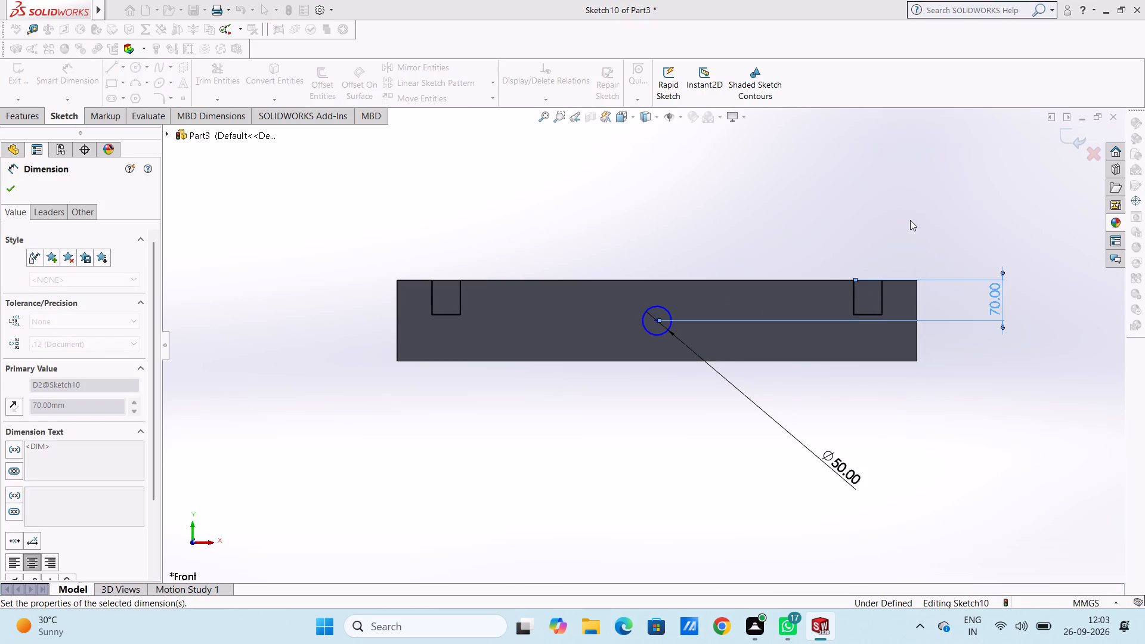
left_click(910, 220)
scroll(768, 299, "up", 4)
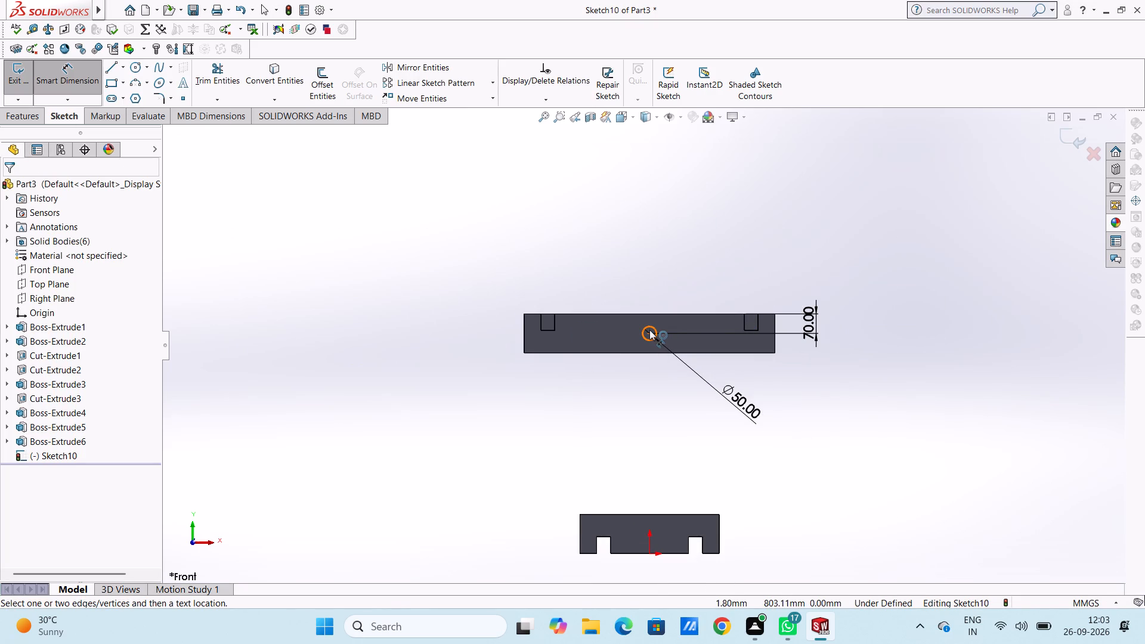
left_click(649, 332)
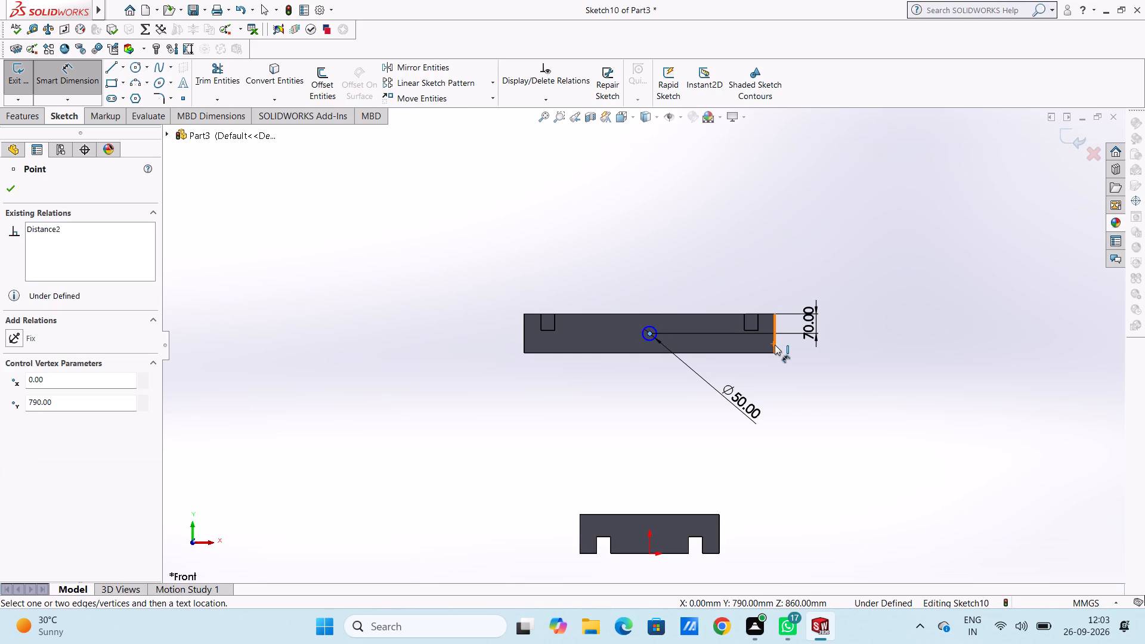
left_click(775, 345)
left_click(762, 167)
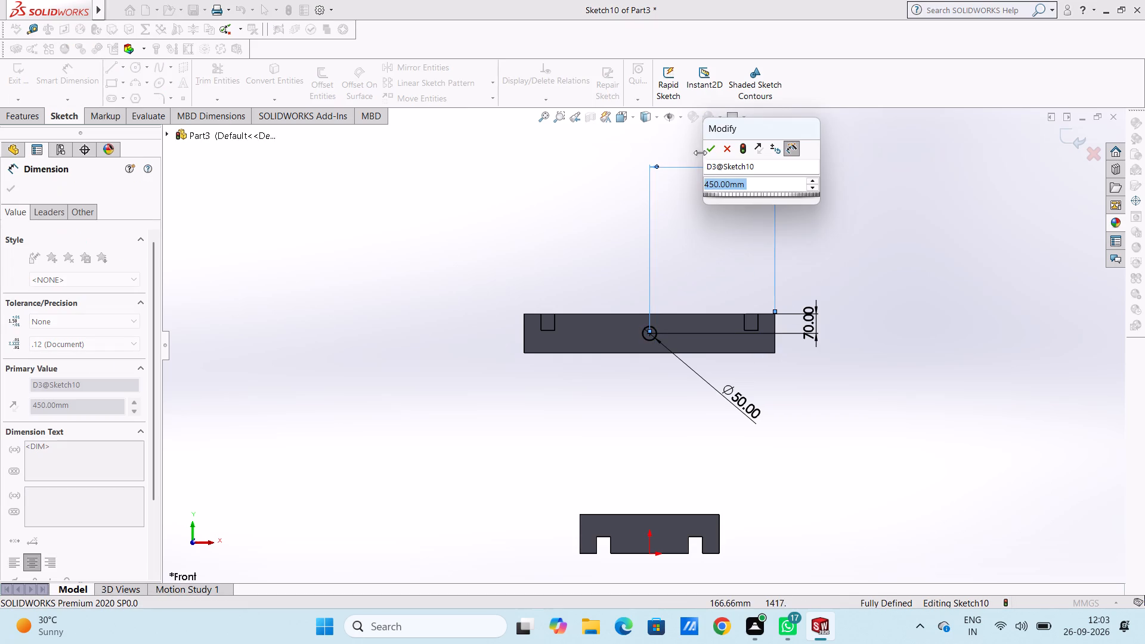
left_click(710, 147)
left_click(566, 198)
Cut-extrude the circle as a 1000 mm blind cut through both upper bars.
middle_click_drag(612, 188, 596, 215)
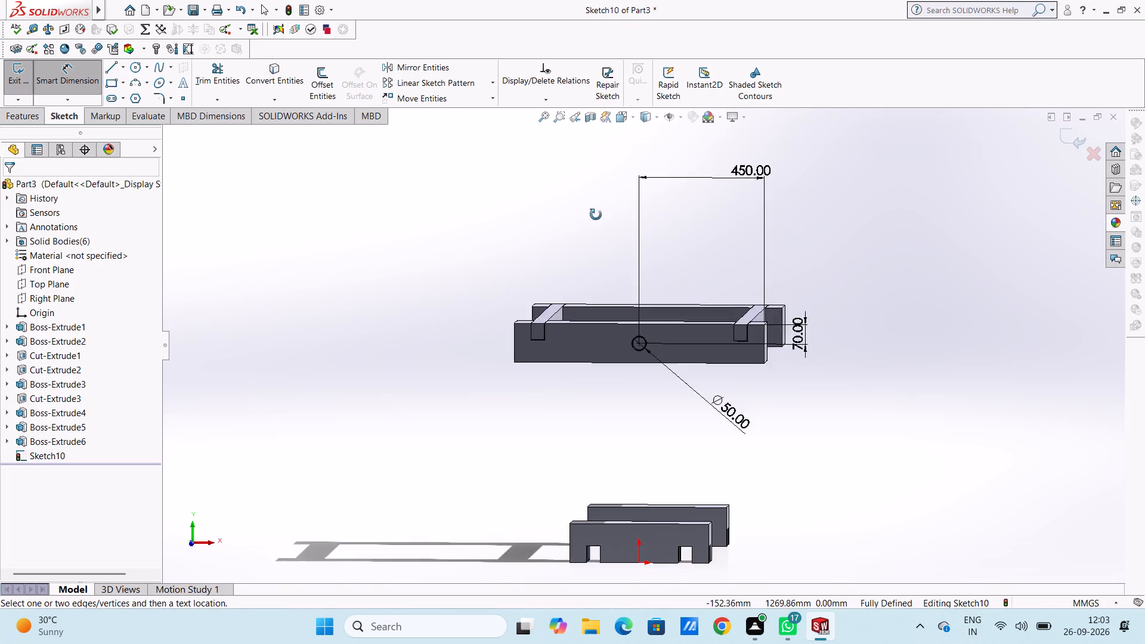
middle_click_drag(596, 215, 578, 235)
left_click(66, 80)
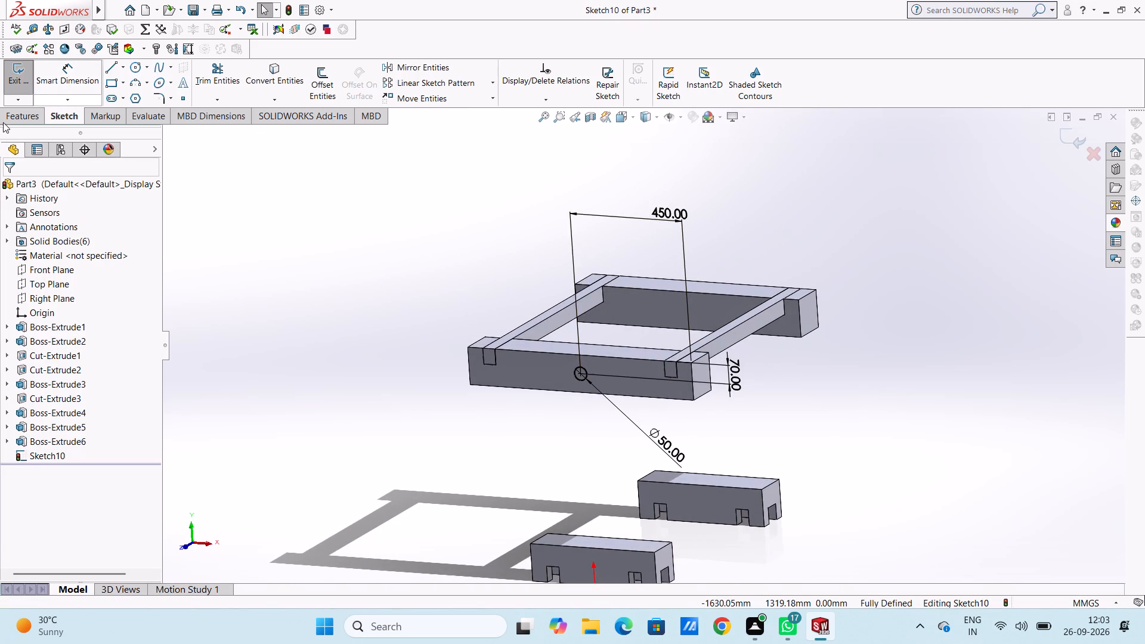
left_click(4, 117)
left_click(213, 78)
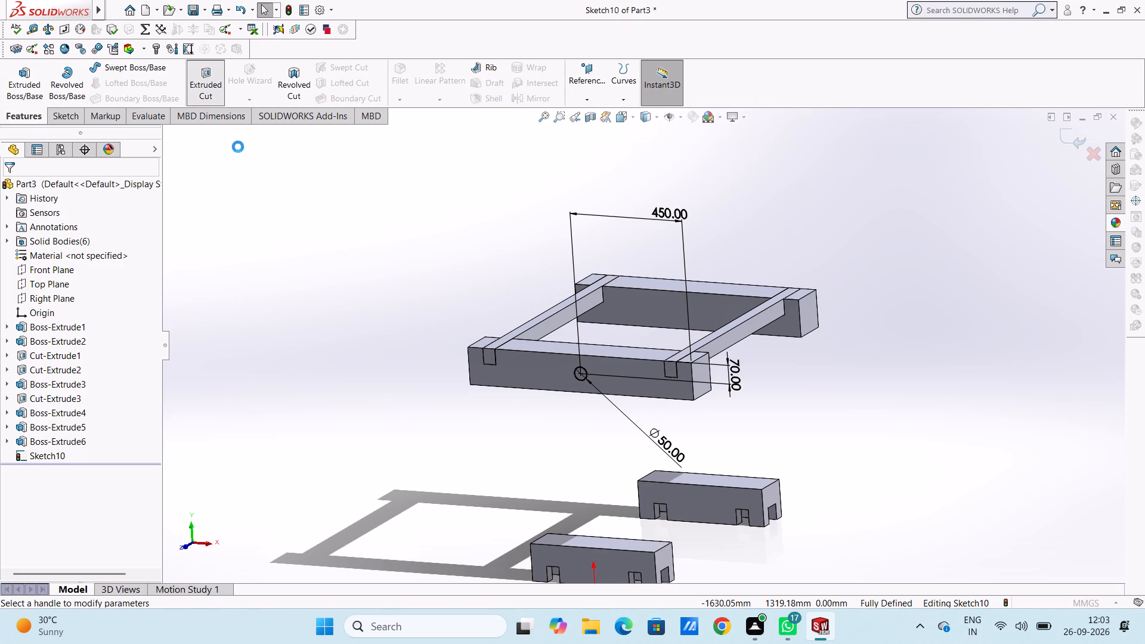
left_click(9, 191)
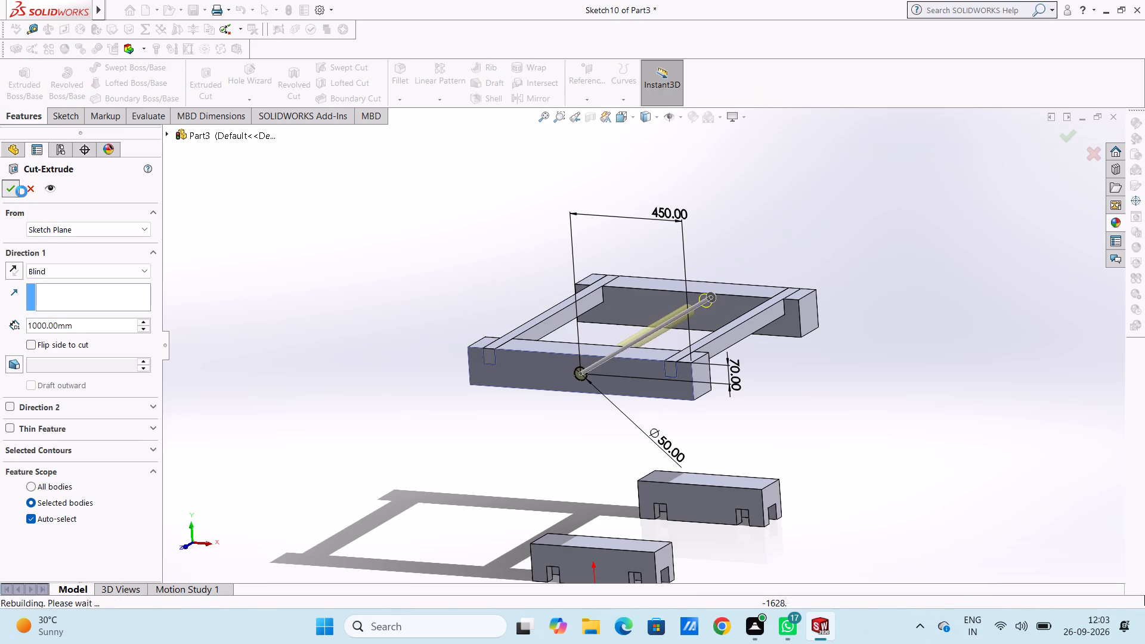
left_click(245, 200)
Examine the round holes in the front and rear upper bars from several angles.
middle_click_drag(267, 199, 283, 197)
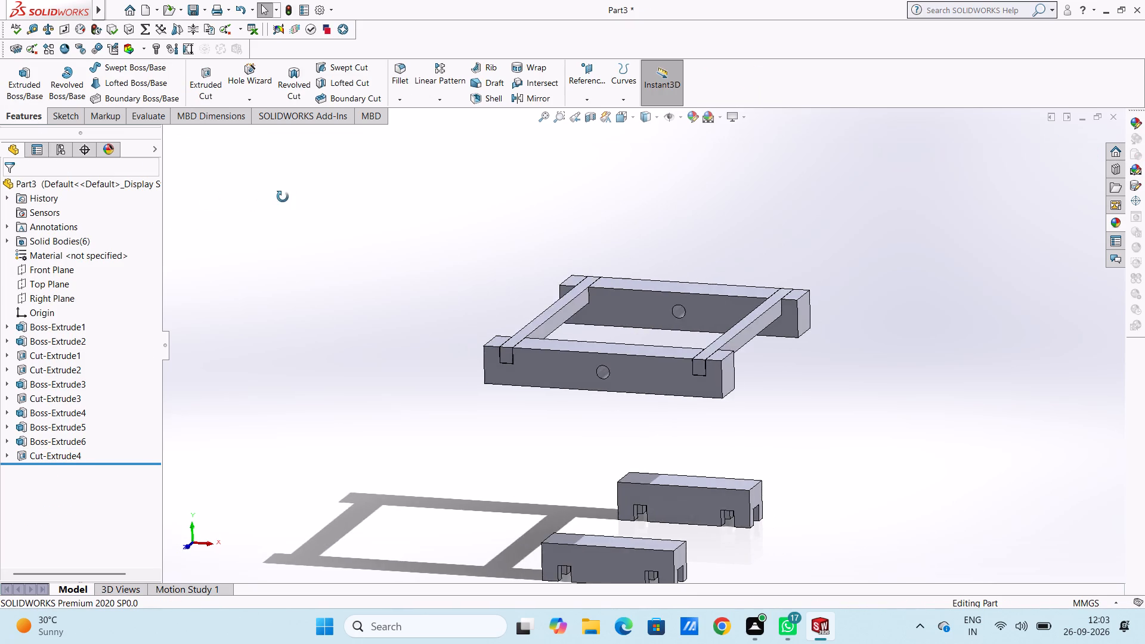
middle_click_drag(283, 197, 231, 285)
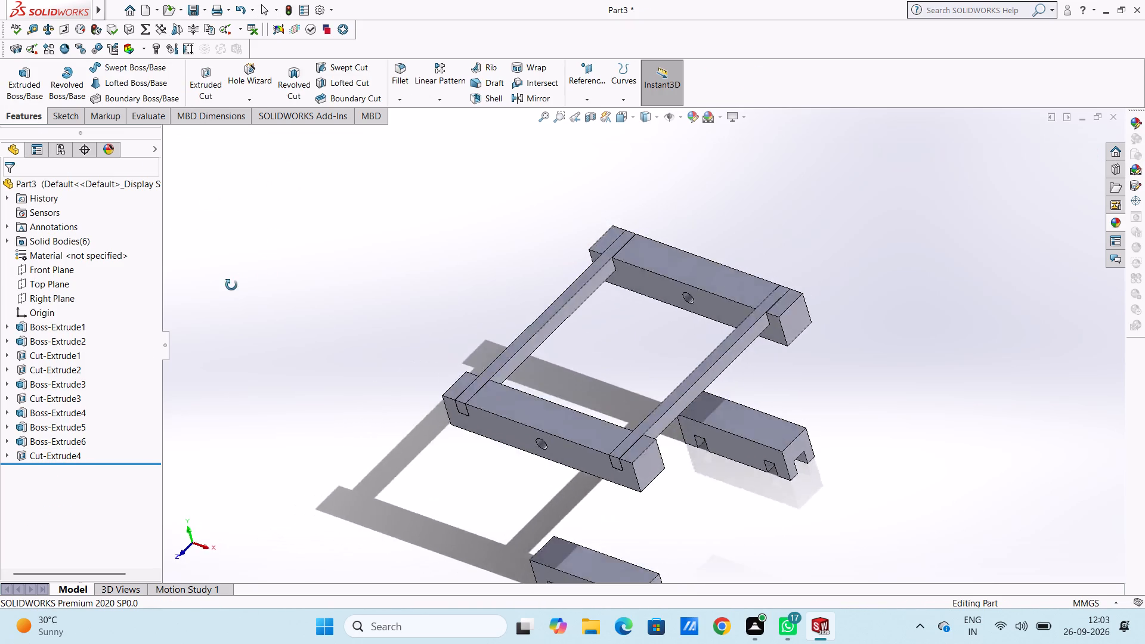
middle_click_drag(231, 285, 280, 283)
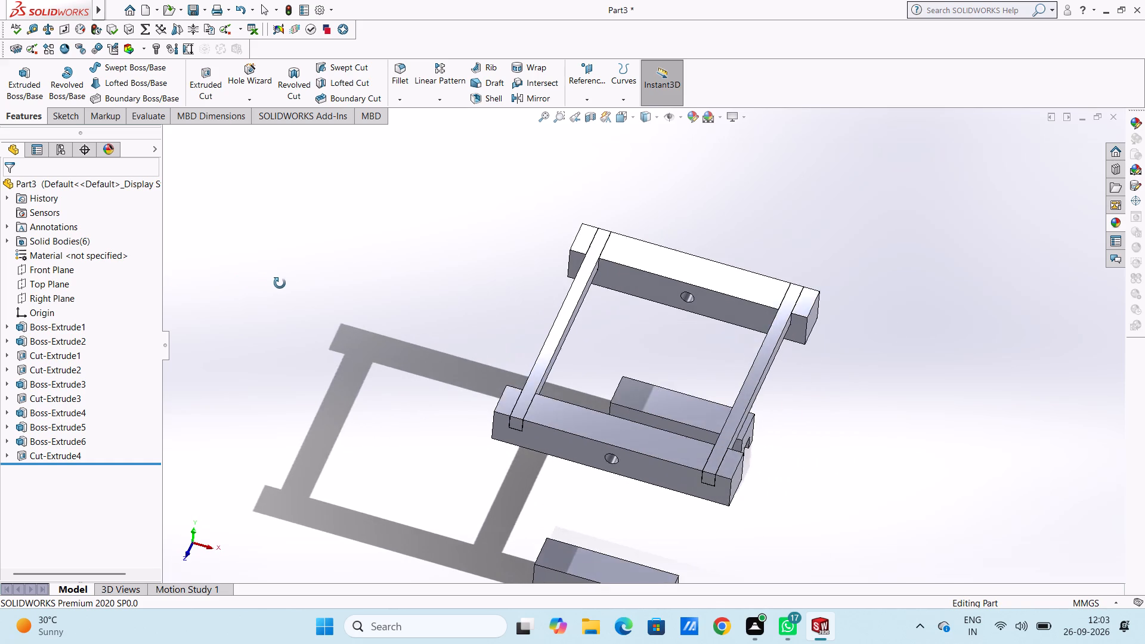
middle_click_drag(280, 283, 247, 224)
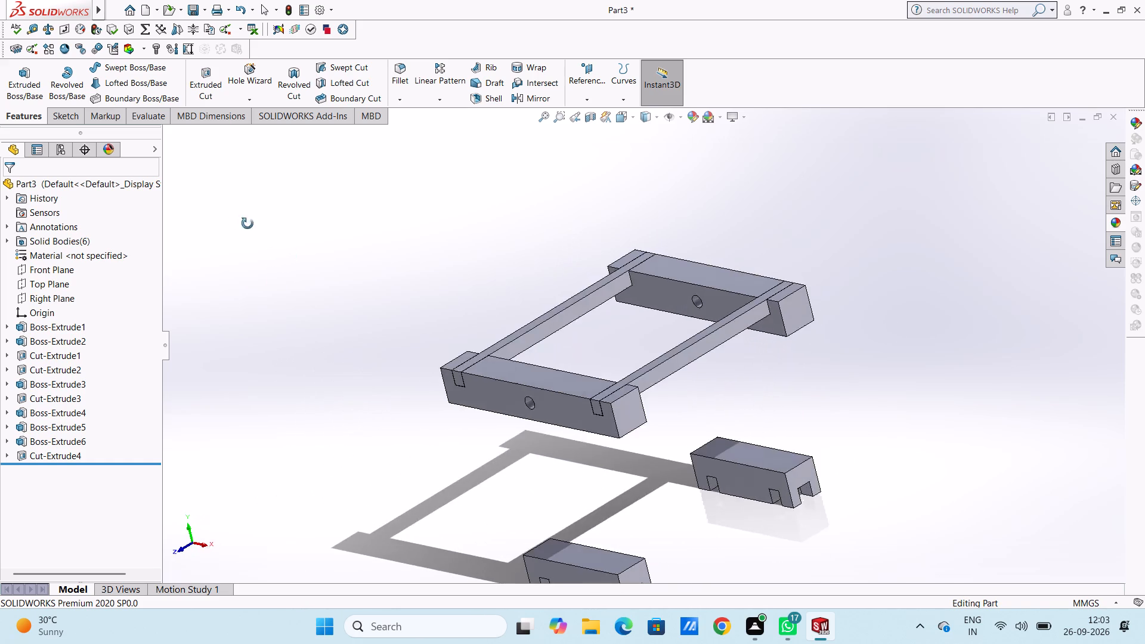
middle_click_drag(247, 224, 289, 236)
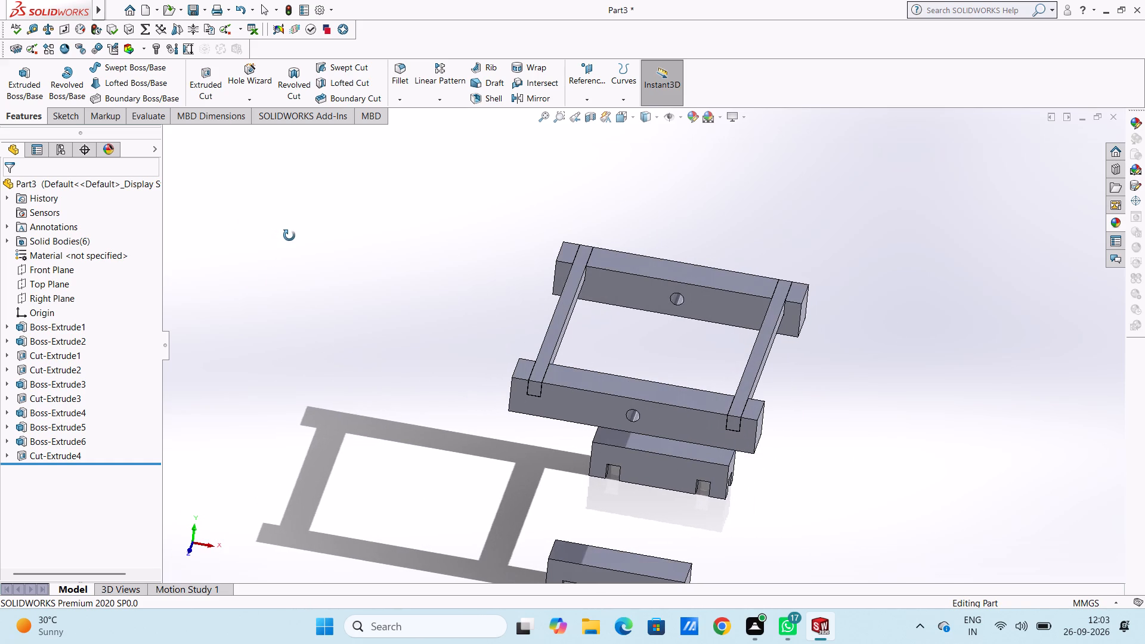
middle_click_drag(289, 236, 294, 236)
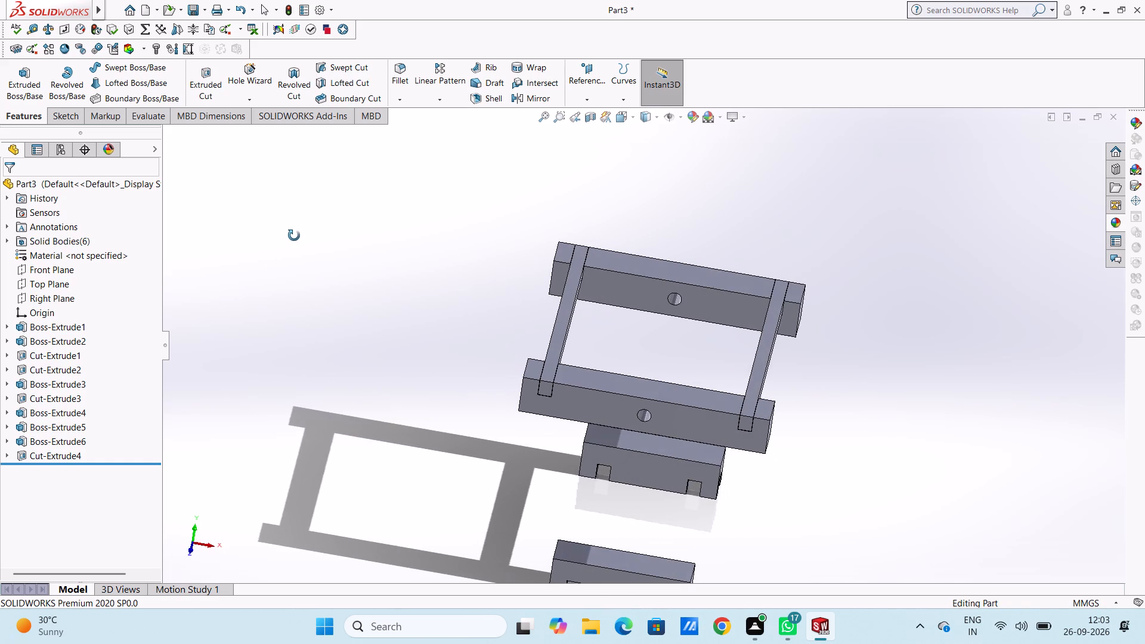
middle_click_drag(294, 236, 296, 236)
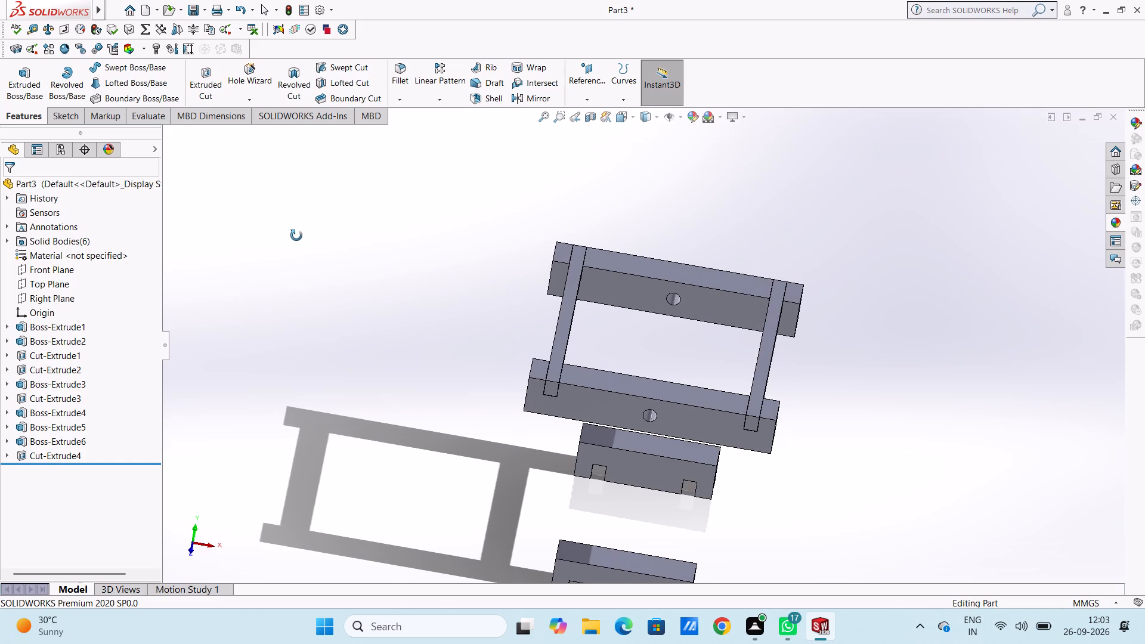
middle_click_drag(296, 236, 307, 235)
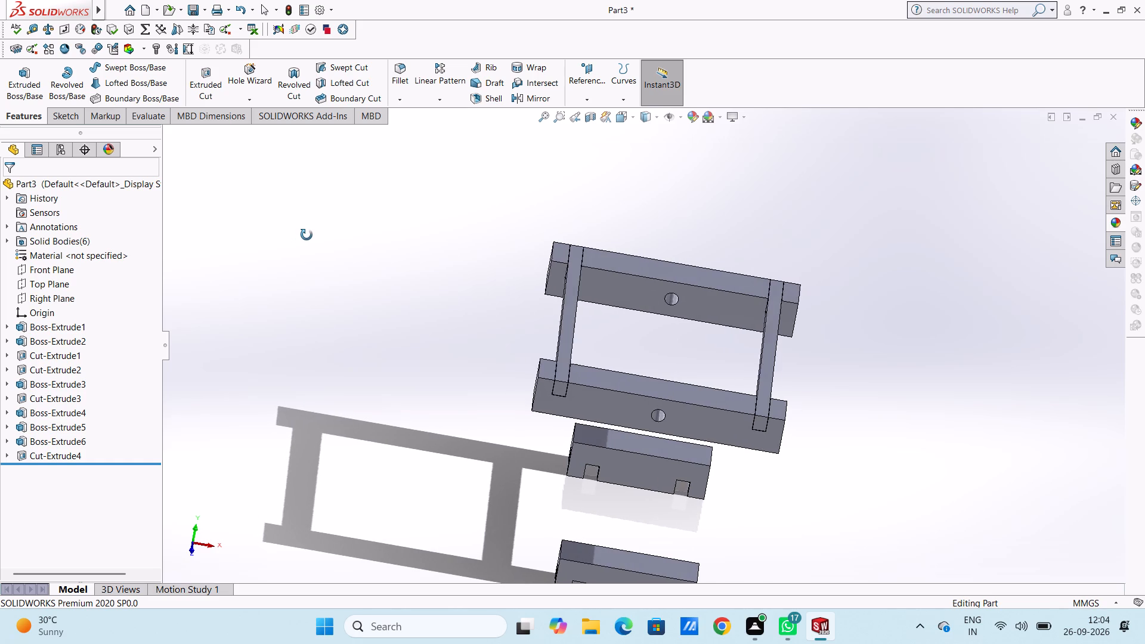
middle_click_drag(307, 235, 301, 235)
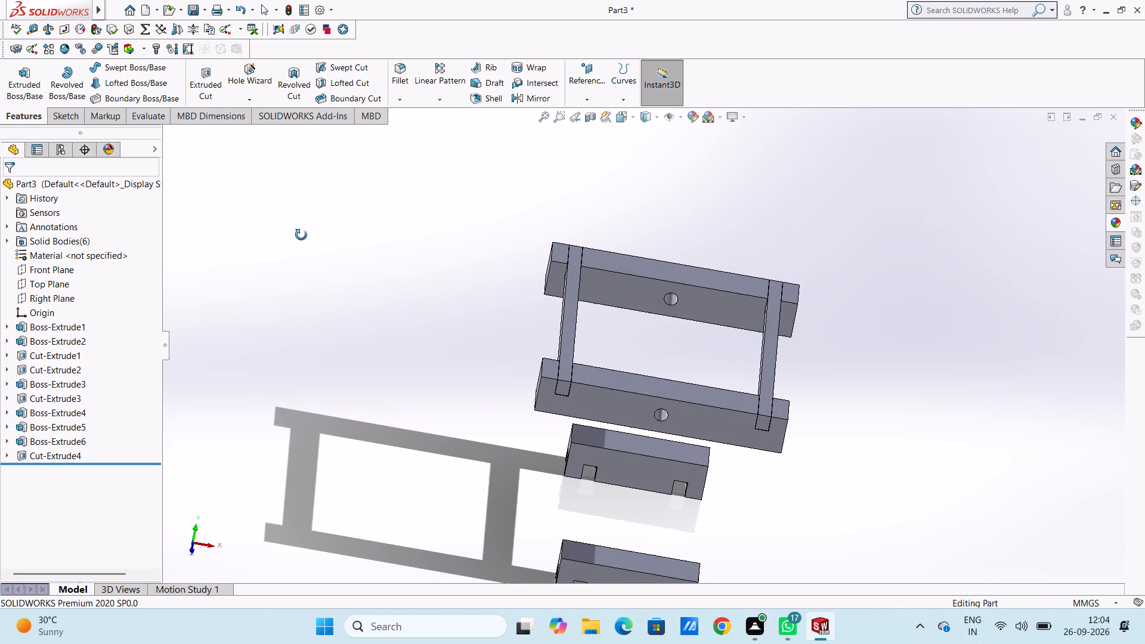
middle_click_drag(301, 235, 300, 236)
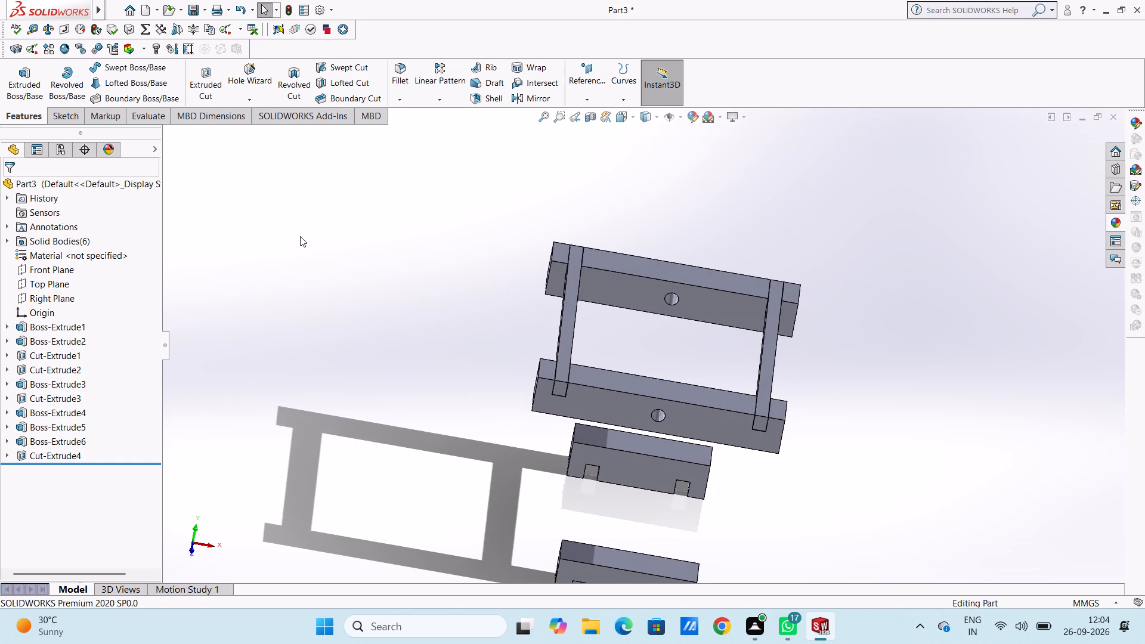
Start a sketch on the top face of the rear upper bar, seen from above.
key("ctrl+5")
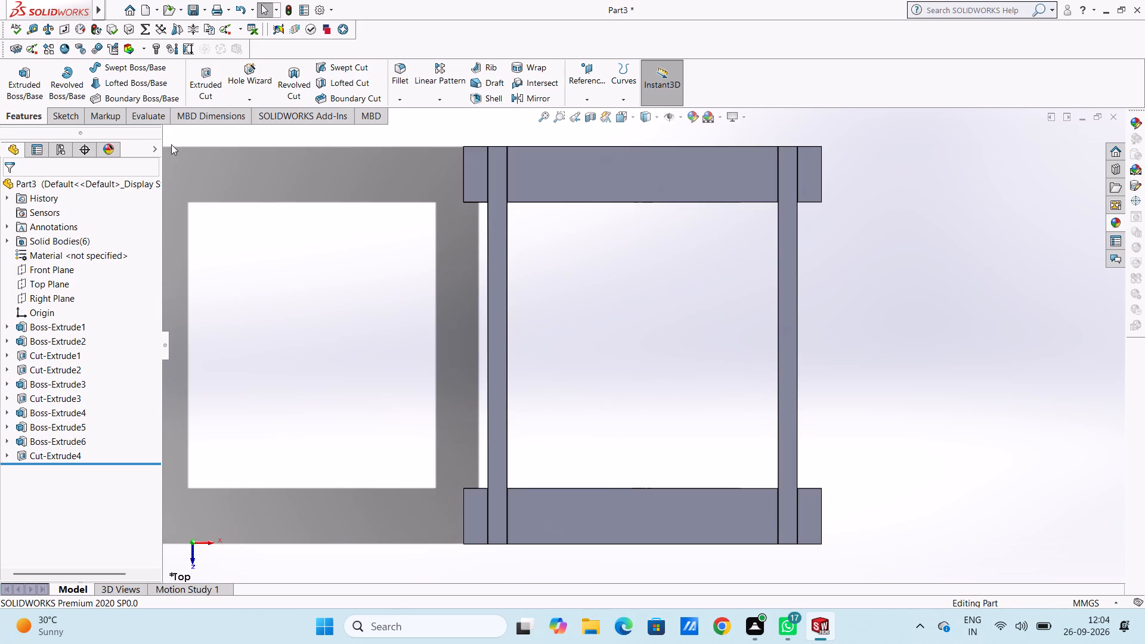
left_click(567, 177)
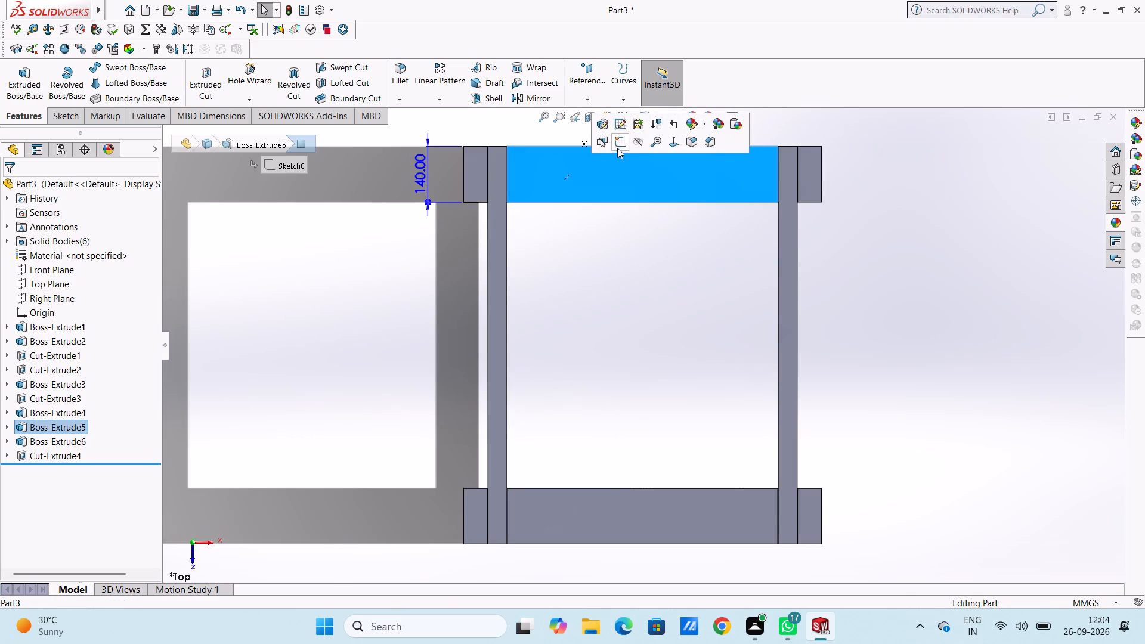
left_click(618, 144)
left_click(454, 280)
scroll(453, 281, "up", 2)
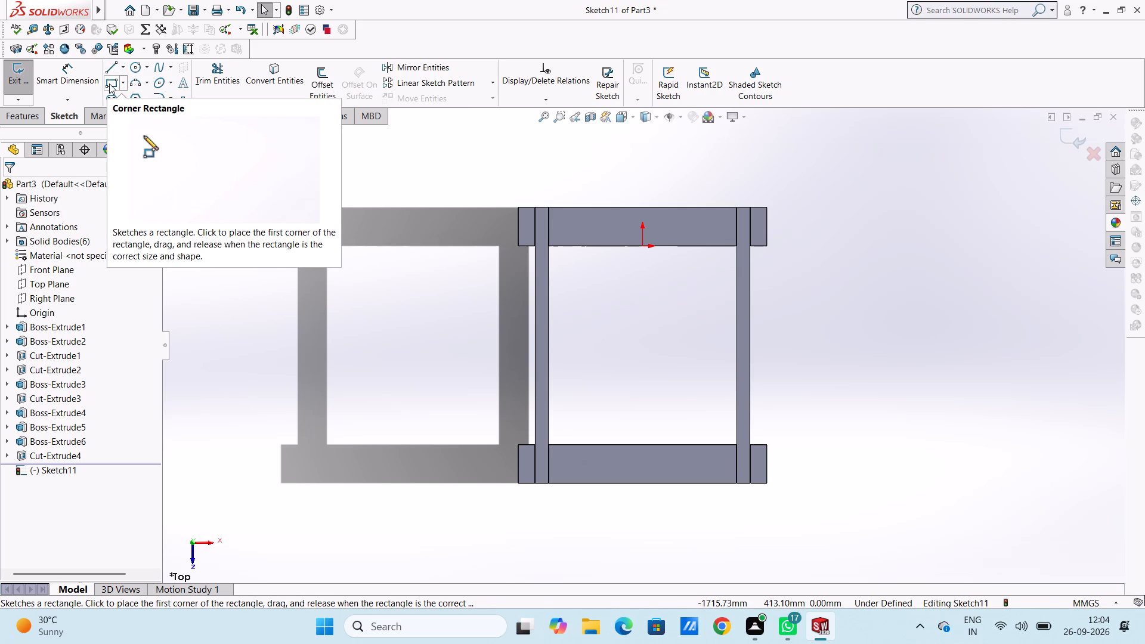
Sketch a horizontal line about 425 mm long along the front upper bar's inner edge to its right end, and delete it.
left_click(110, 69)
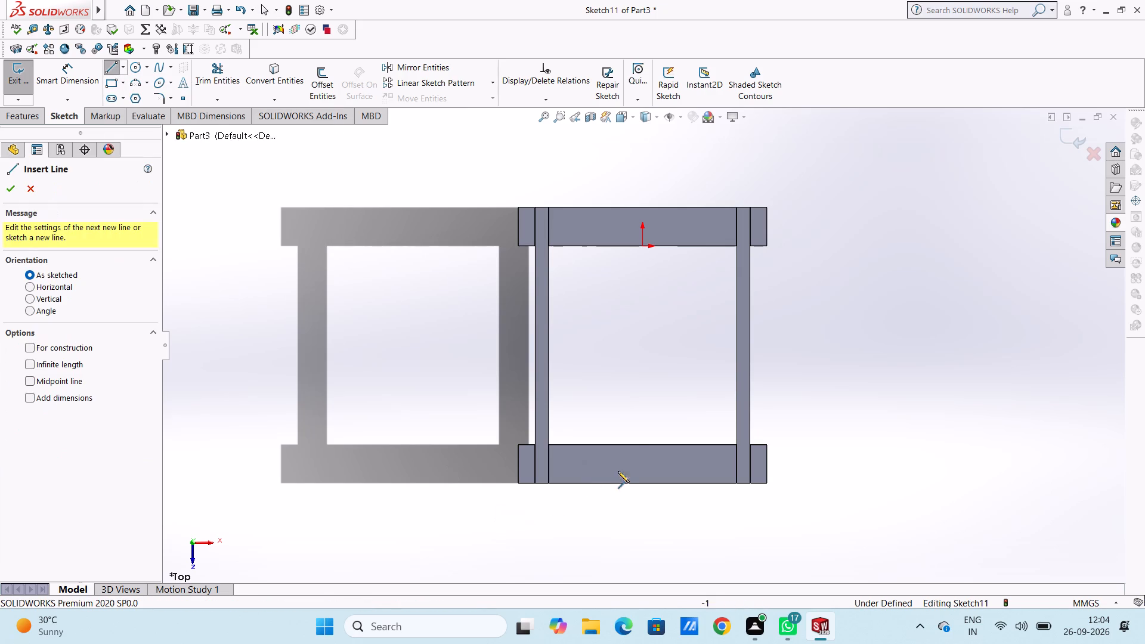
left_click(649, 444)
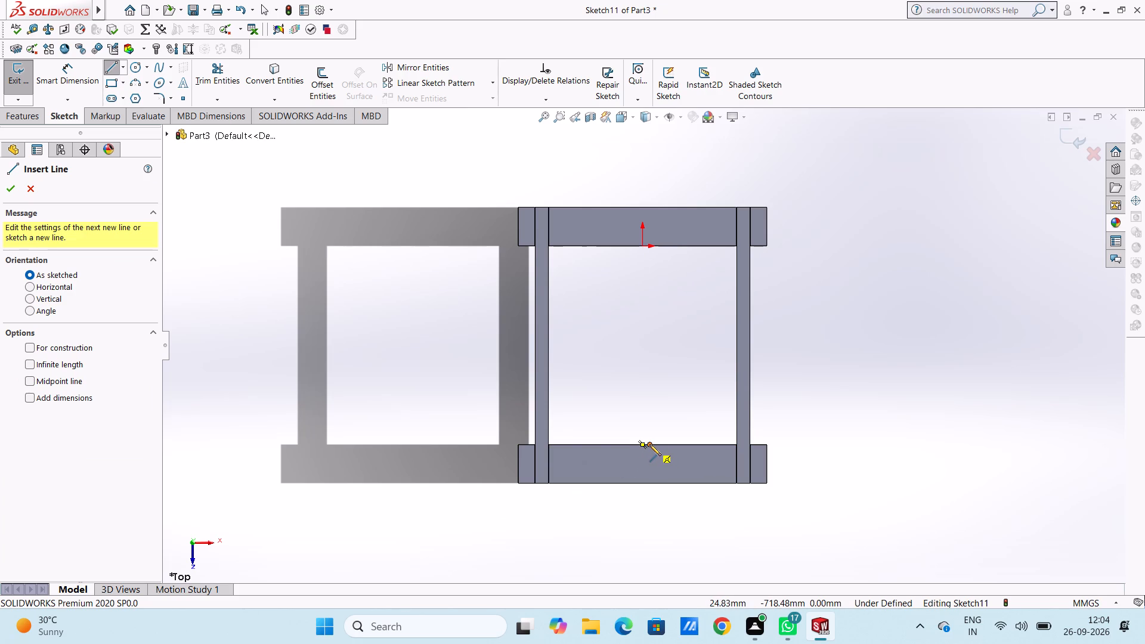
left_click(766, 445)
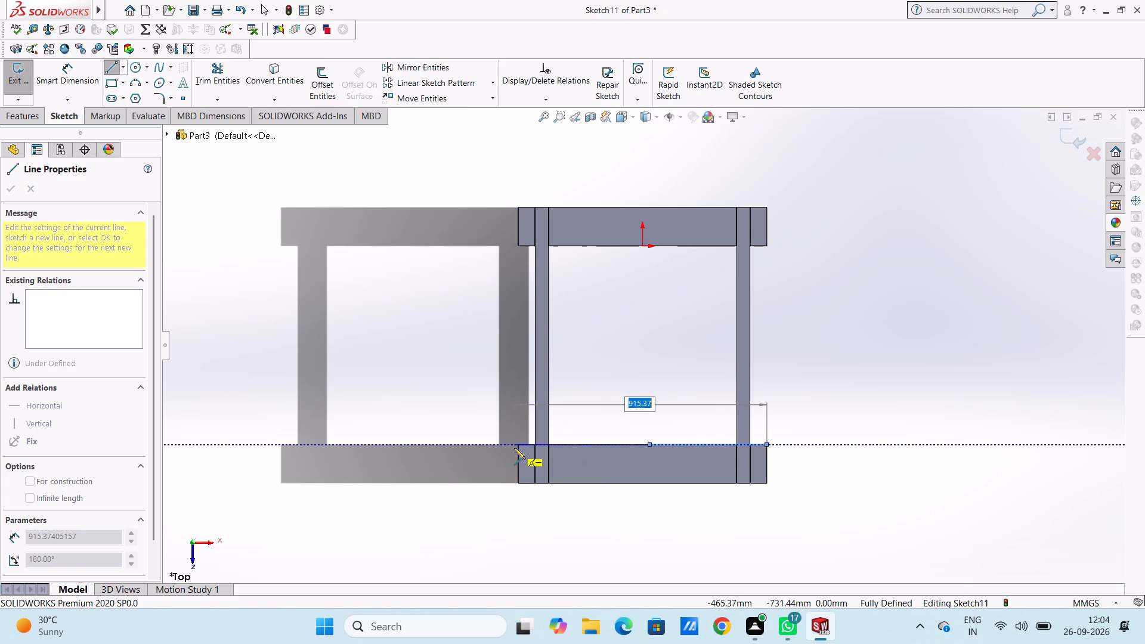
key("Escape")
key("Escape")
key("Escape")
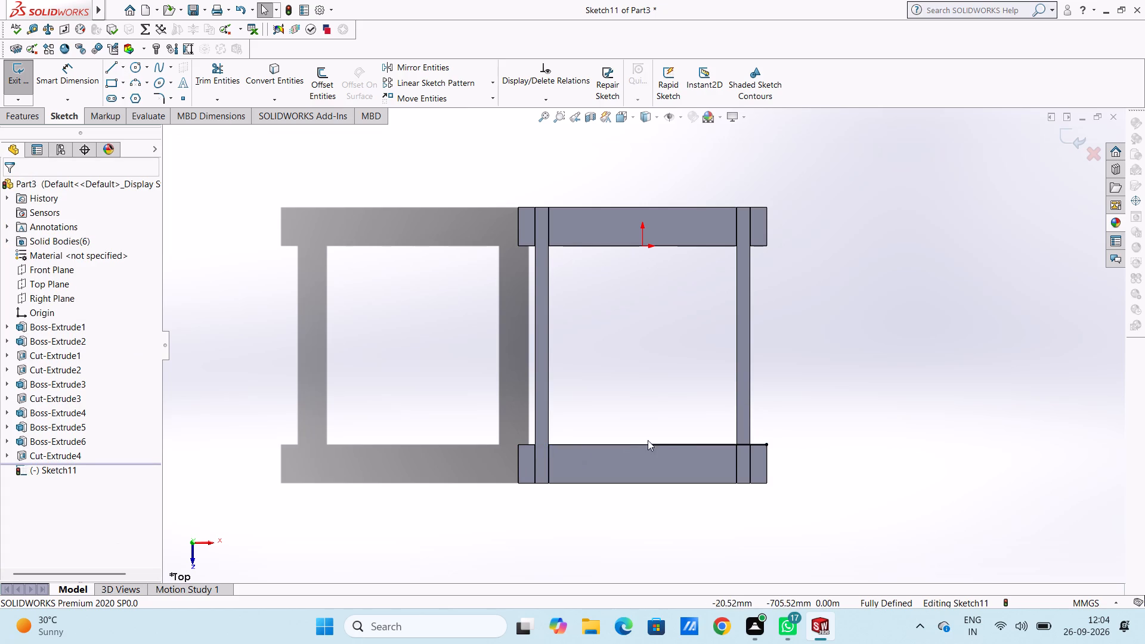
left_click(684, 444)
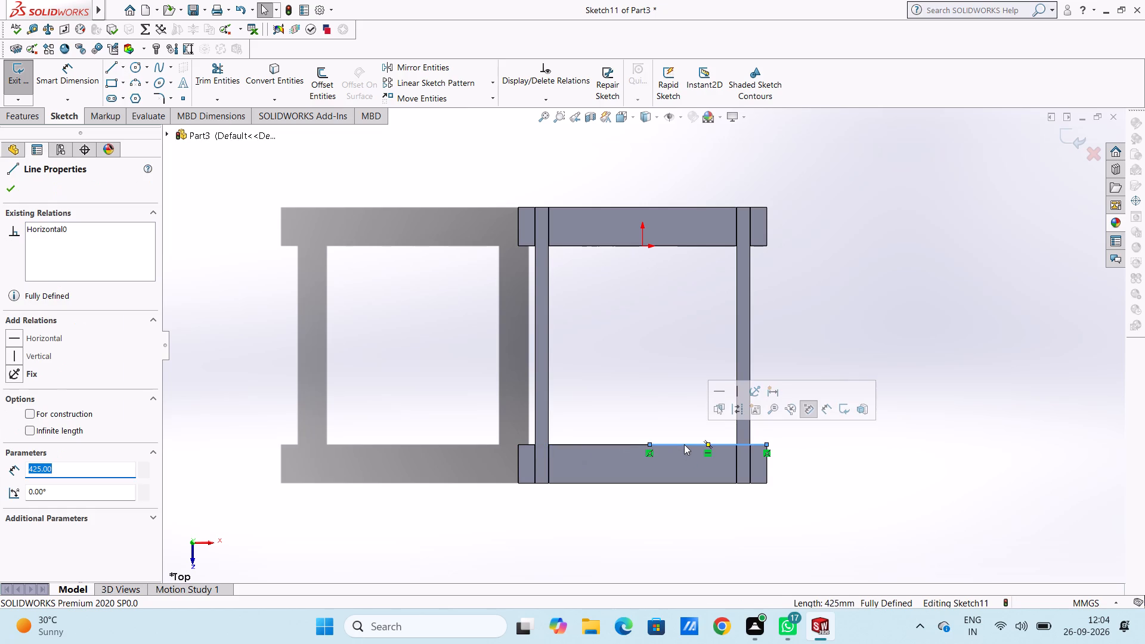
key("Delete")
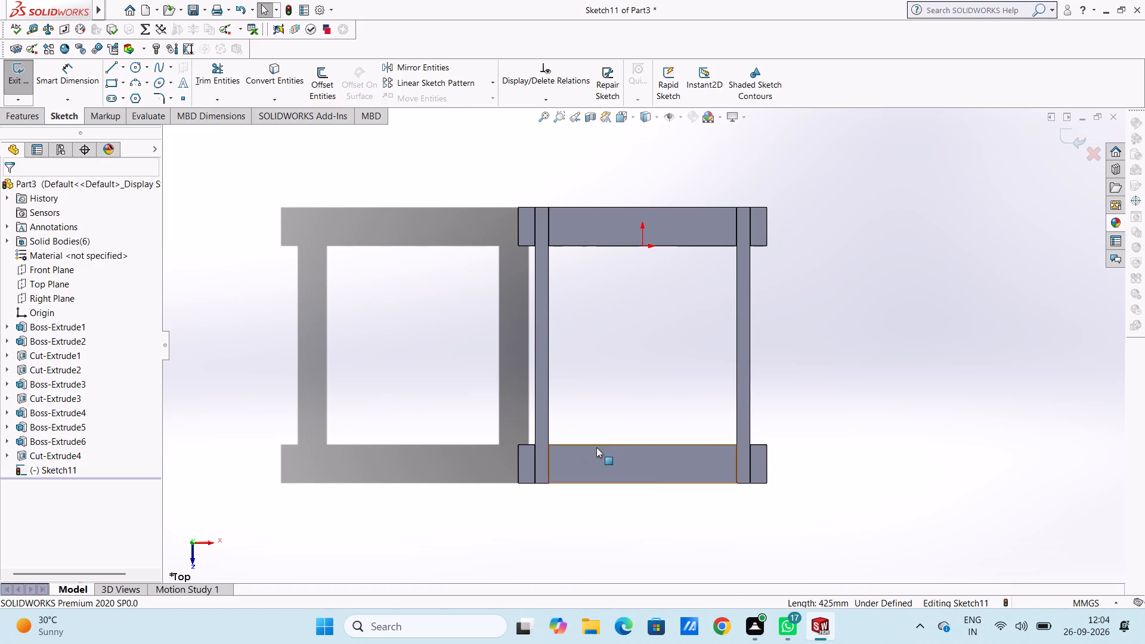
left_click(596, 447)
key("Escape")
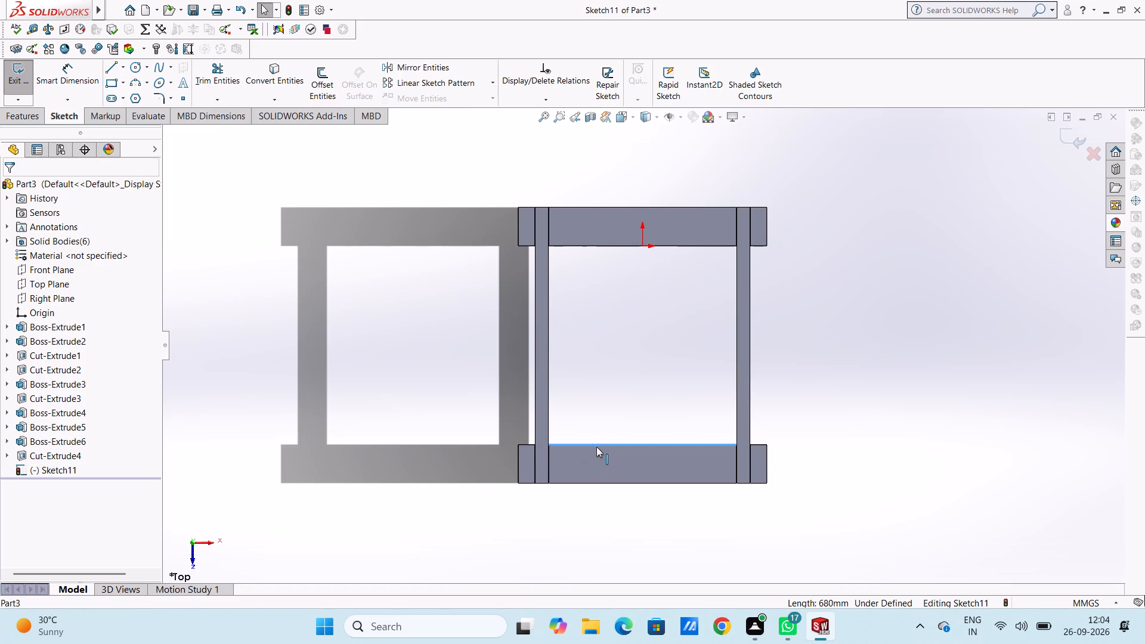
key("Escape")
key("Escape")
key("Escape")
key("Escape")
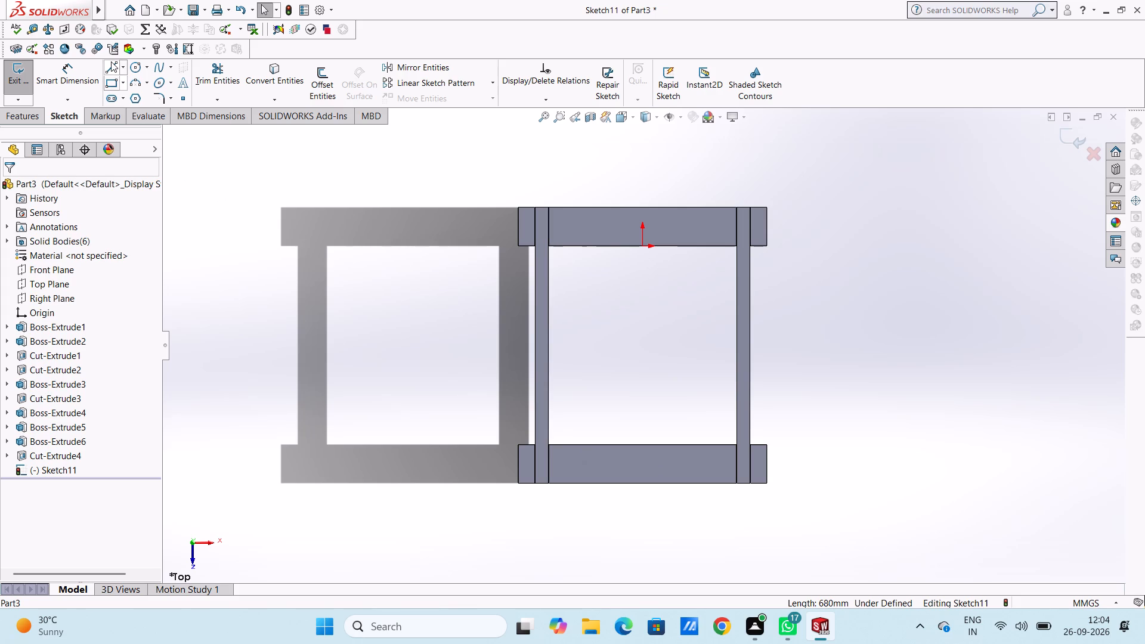
Sketch a 400 mm line centred on the front upper bar's inner edge, using a 200 mm line from its midpoint as a guide and deleting that guide.
left_click(111, 66)
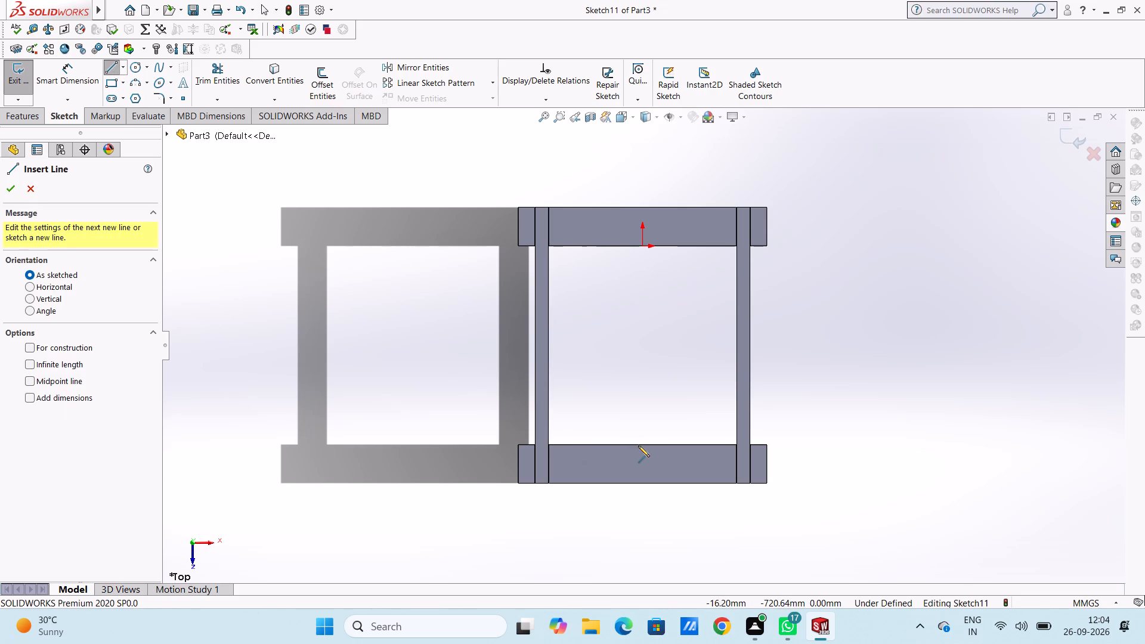
left_click(641, 447)
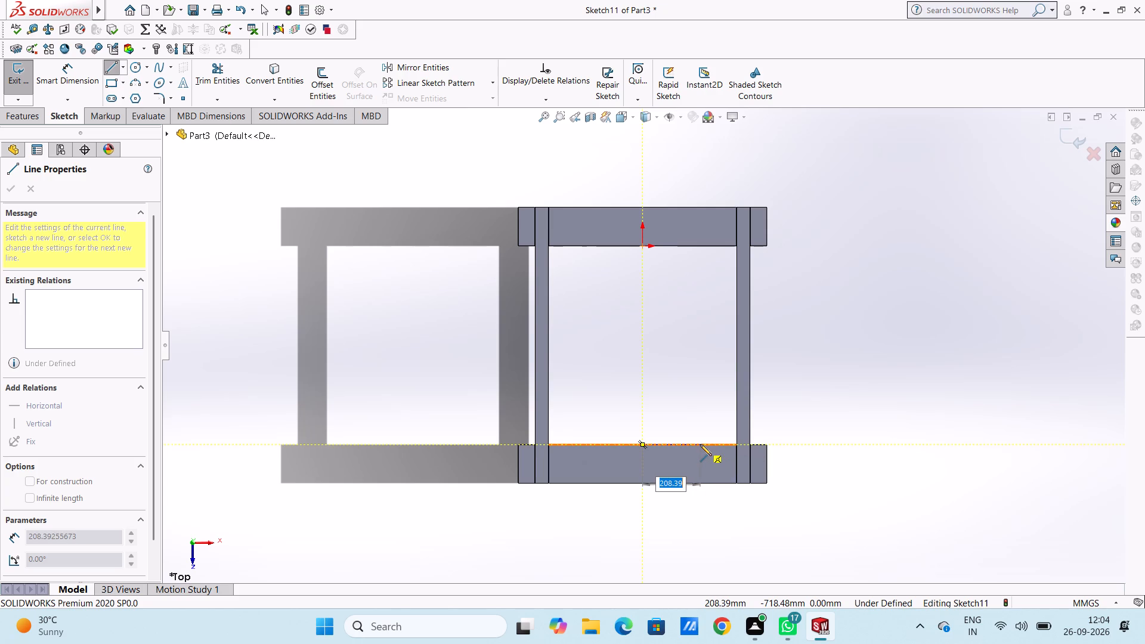
type("200")
key("Return")
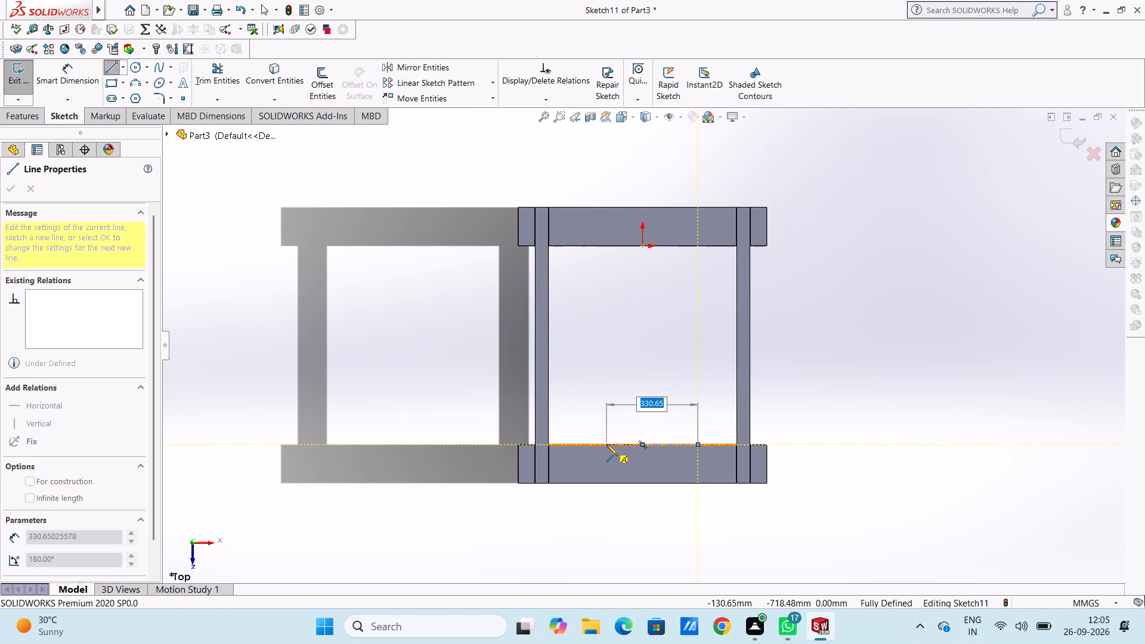
type("400")
key("Return")
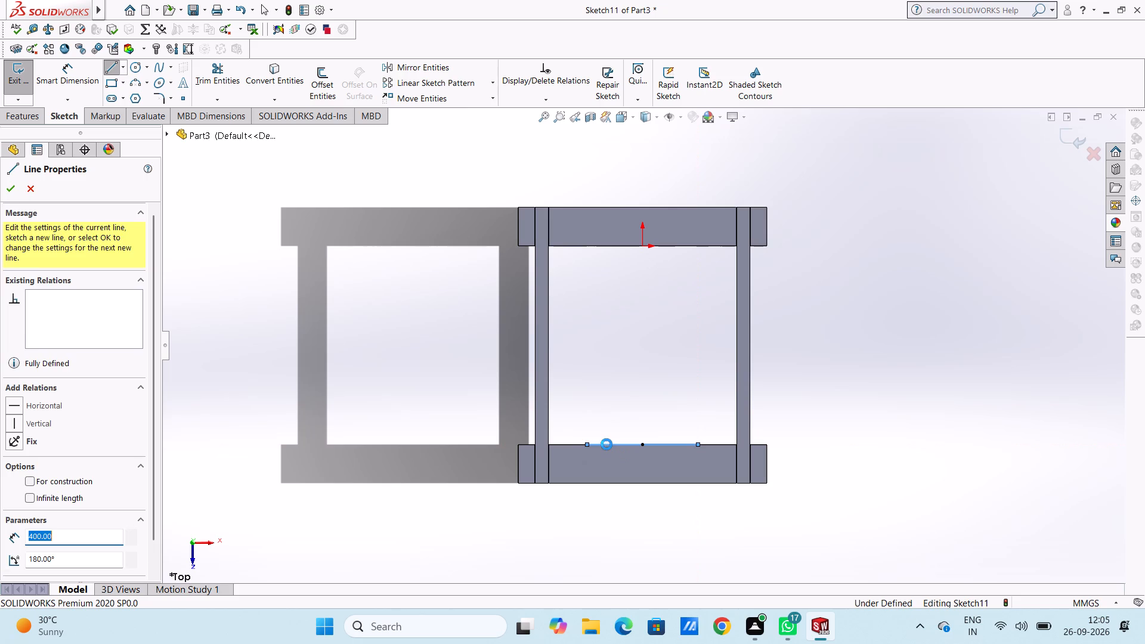
key("Escape")
key("Escape")
key("Escape")
left_click(648, 445)
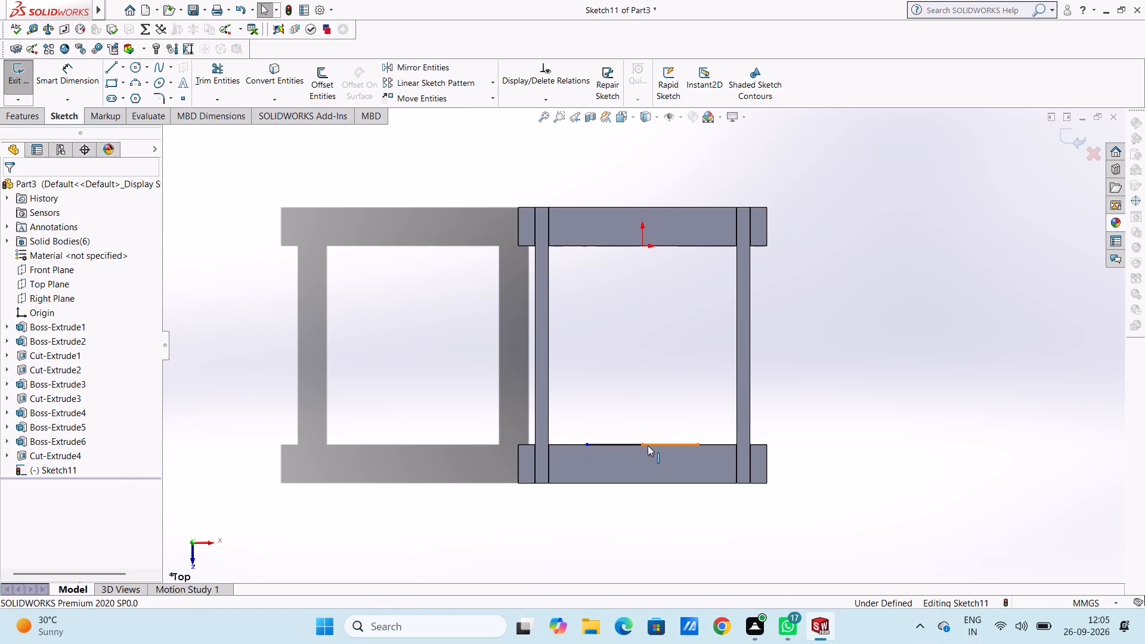
key("Delete")
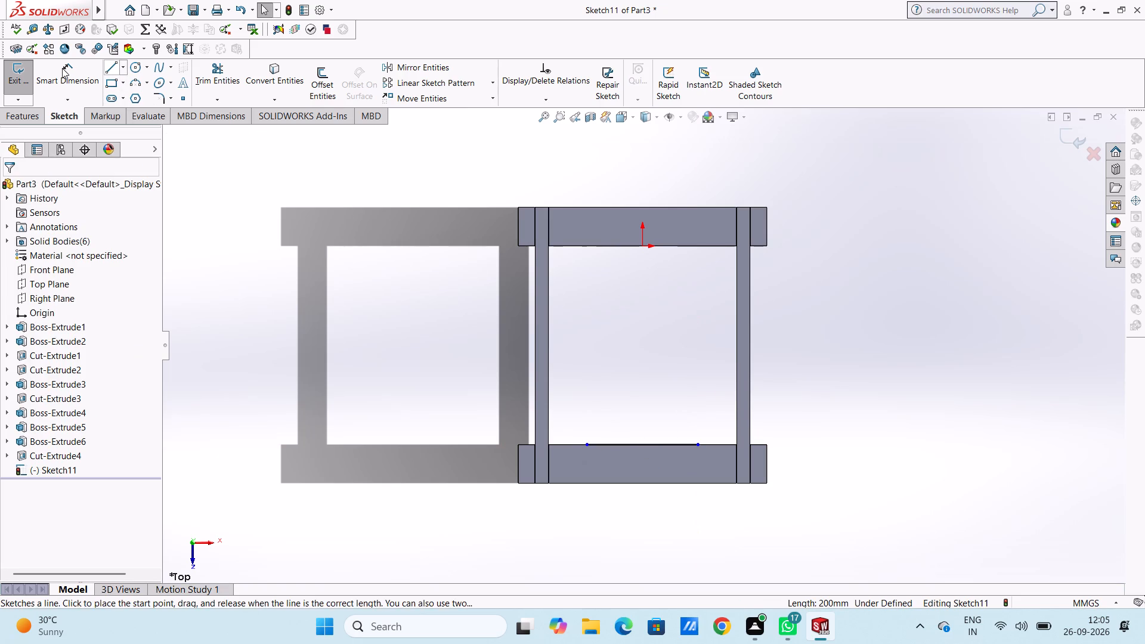
Dimension the centred line's length as 400 mm.
left_click(62, 68)
left_click(629, 446)
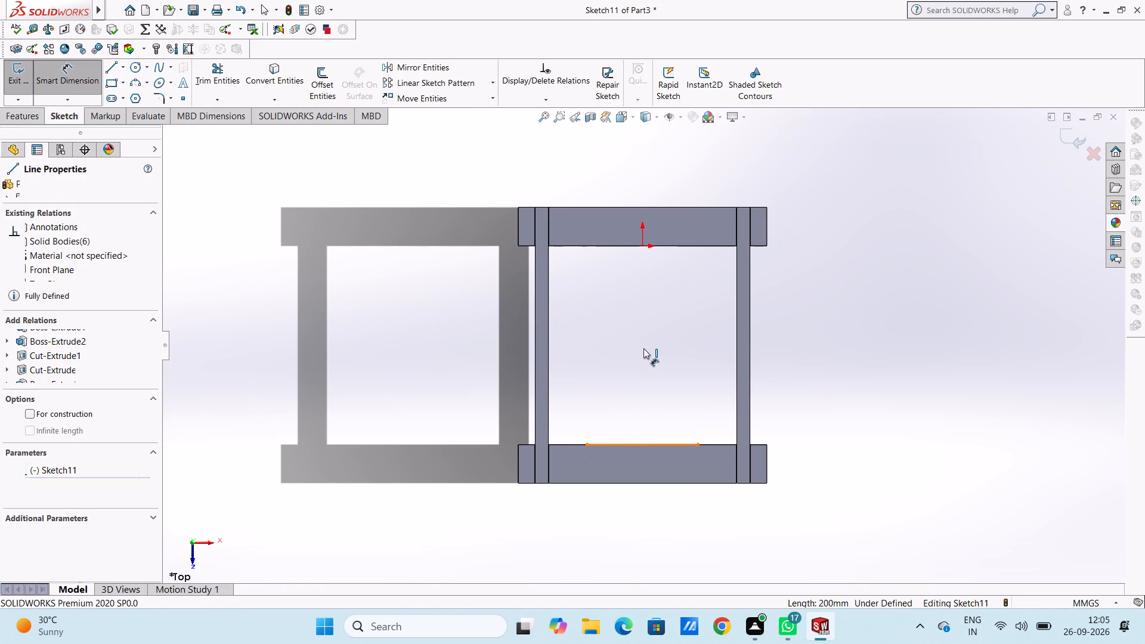
left_click(641, 335)
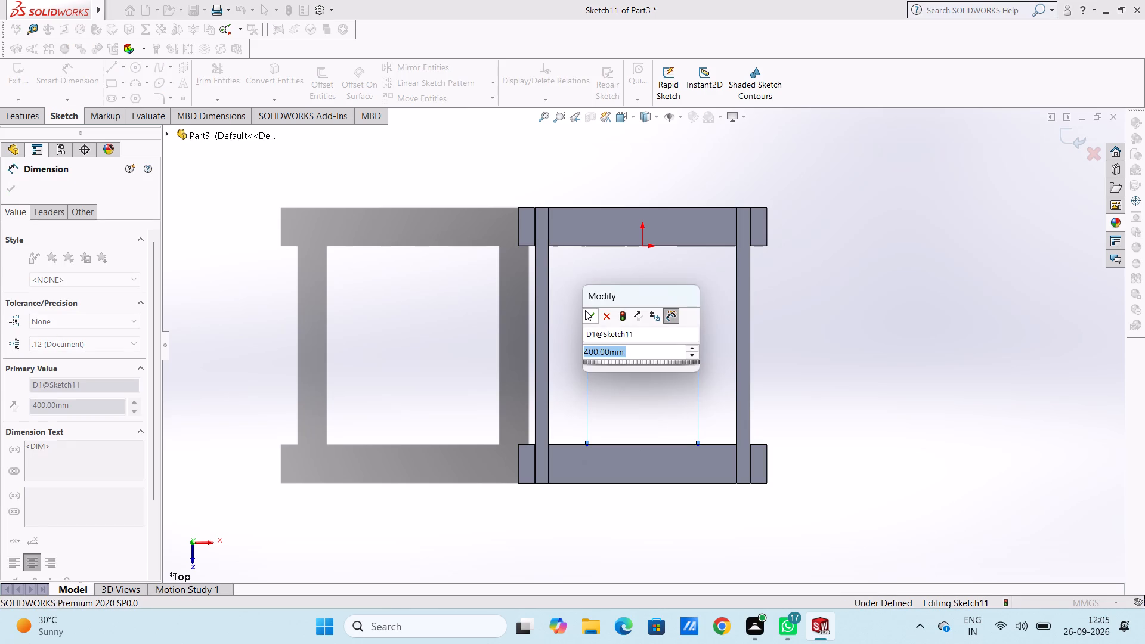
left_click(585, 310)
left_click(585, 308)
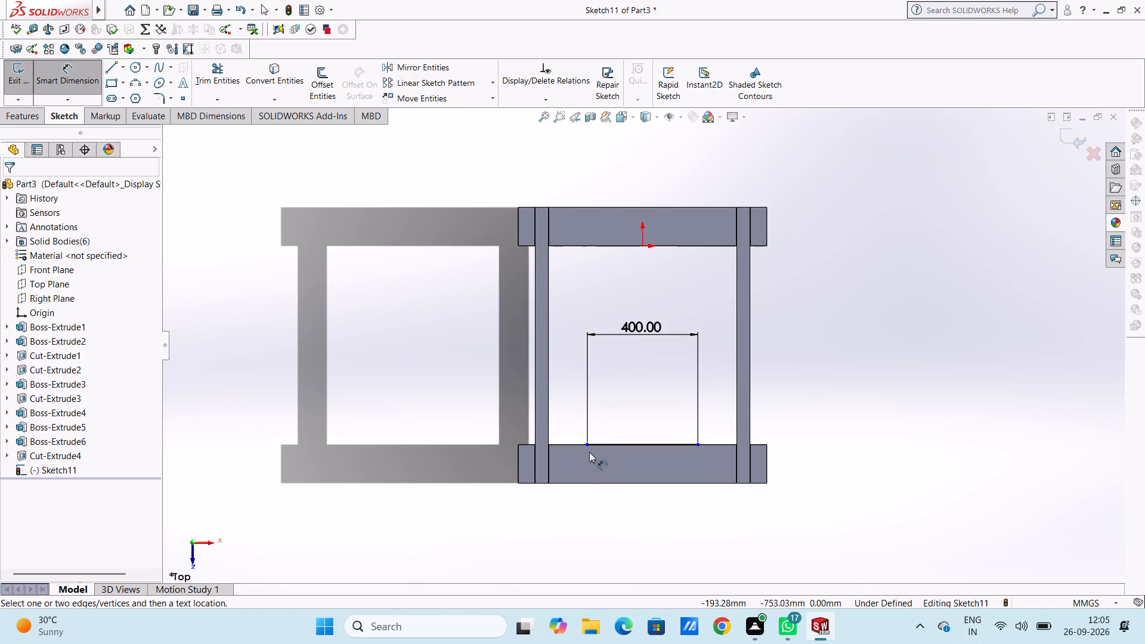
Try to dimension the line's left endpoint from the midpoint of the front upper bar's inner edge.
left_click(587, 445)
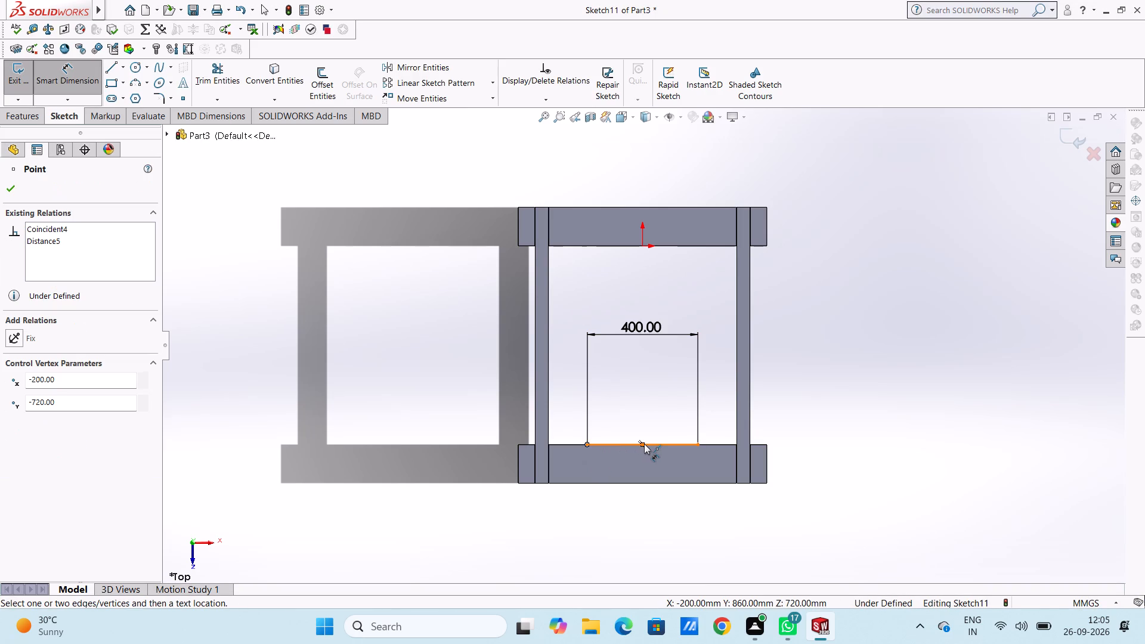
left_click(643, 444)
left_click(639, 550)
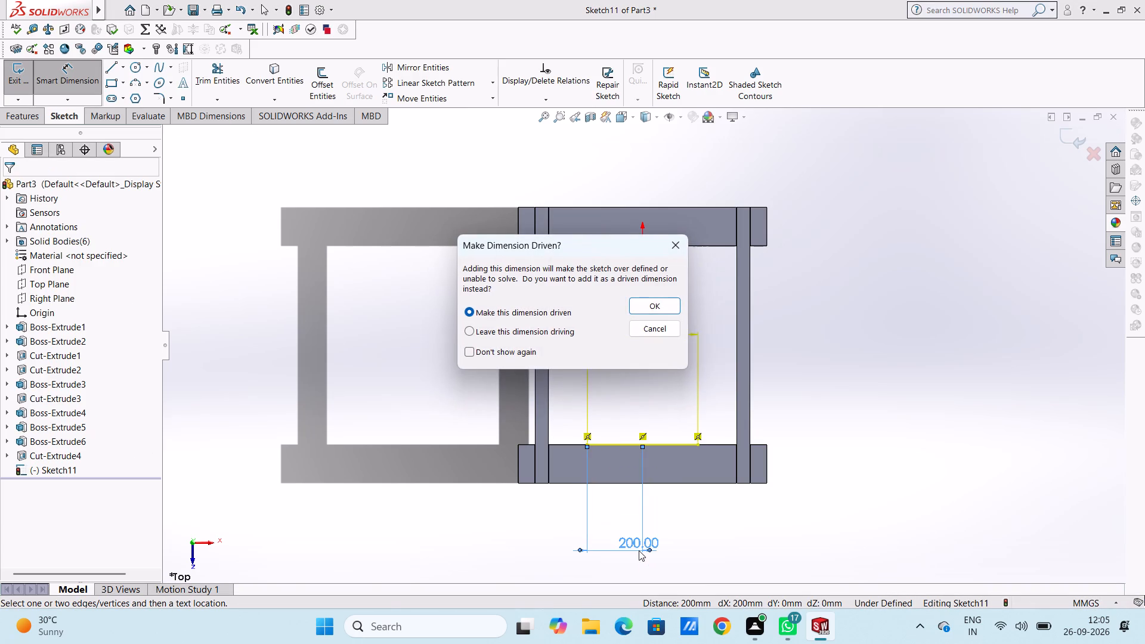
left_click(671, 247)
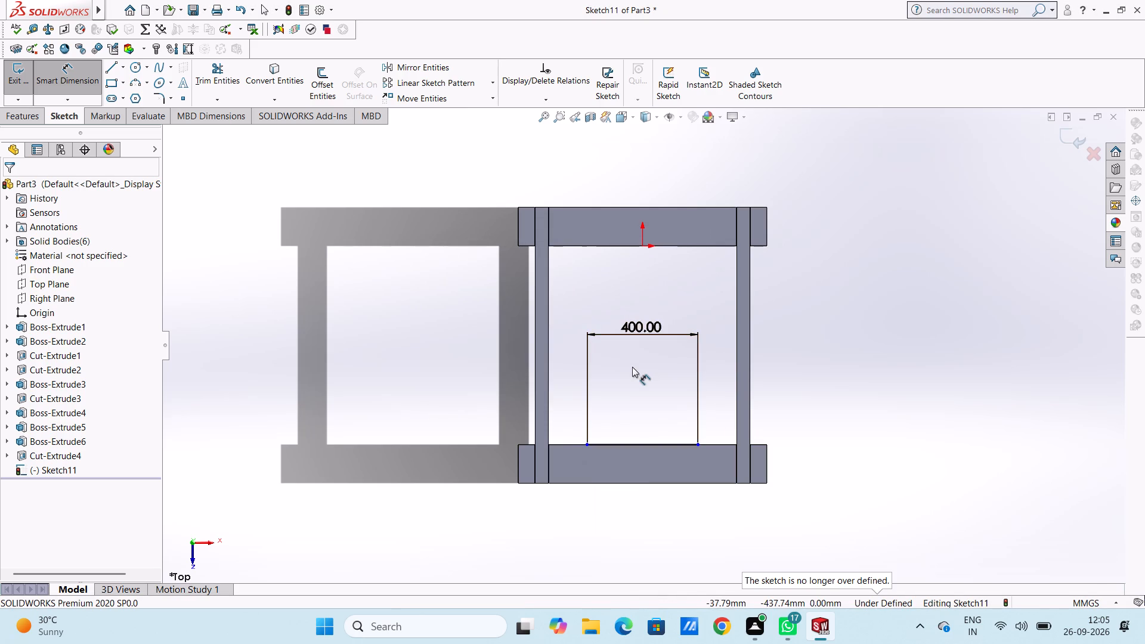
Sketch a 400 mm by 60 mm corner rectangle on the front upper bar, aligned with the ends of the 400 mm line.
left_click(114, 84)
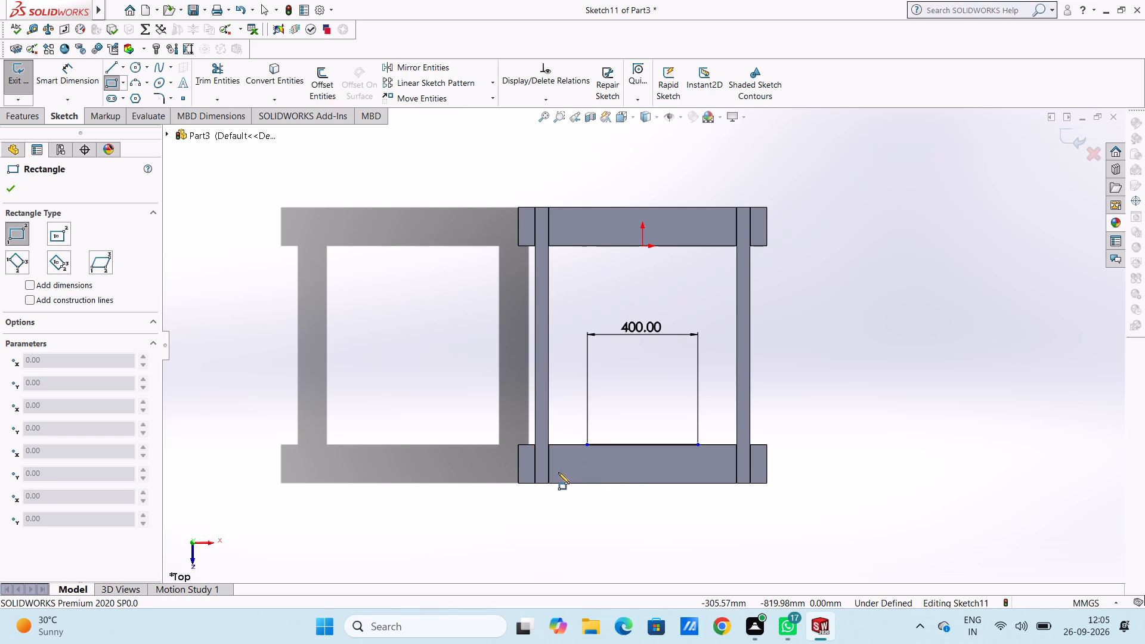
left_click(587, 459)
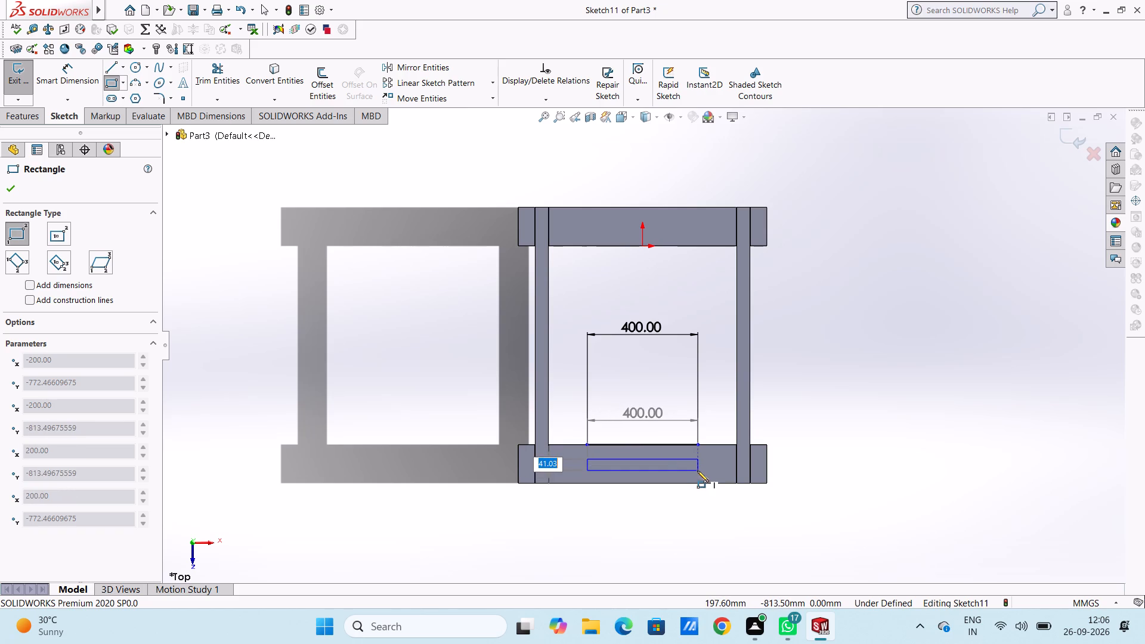
type("60")
key("Return")
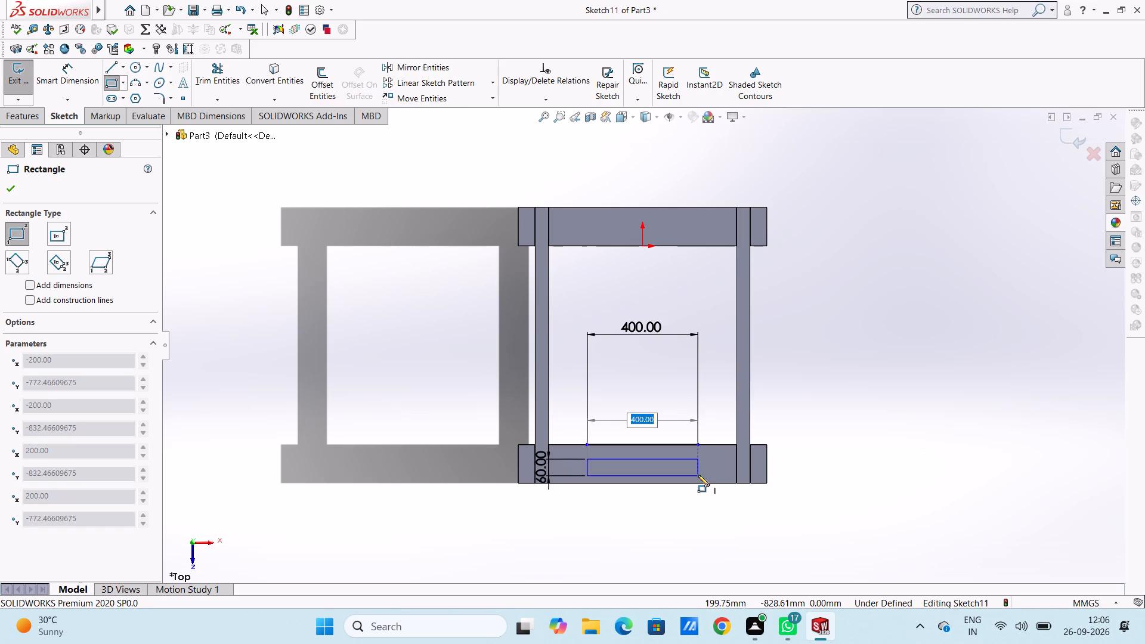
key("Return")
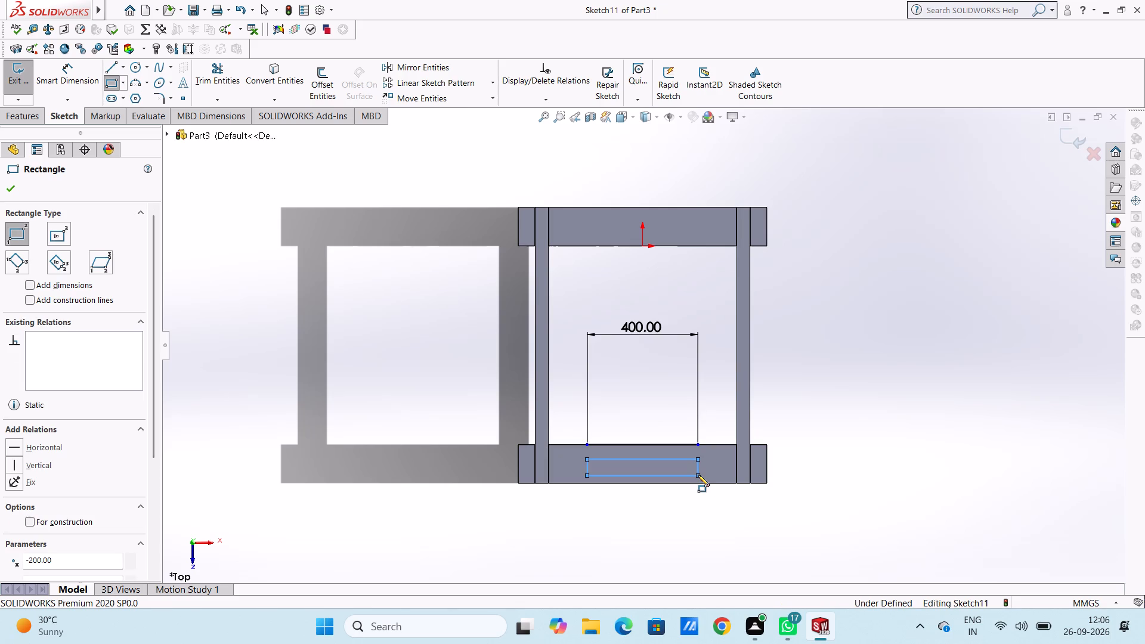
key("Escape")
key("Escape")
Sketch a horizontal line about 778 mm long across the frame opening, spanning the outer edges of the two cross rails.
scroll(698, 475, "up", 3)
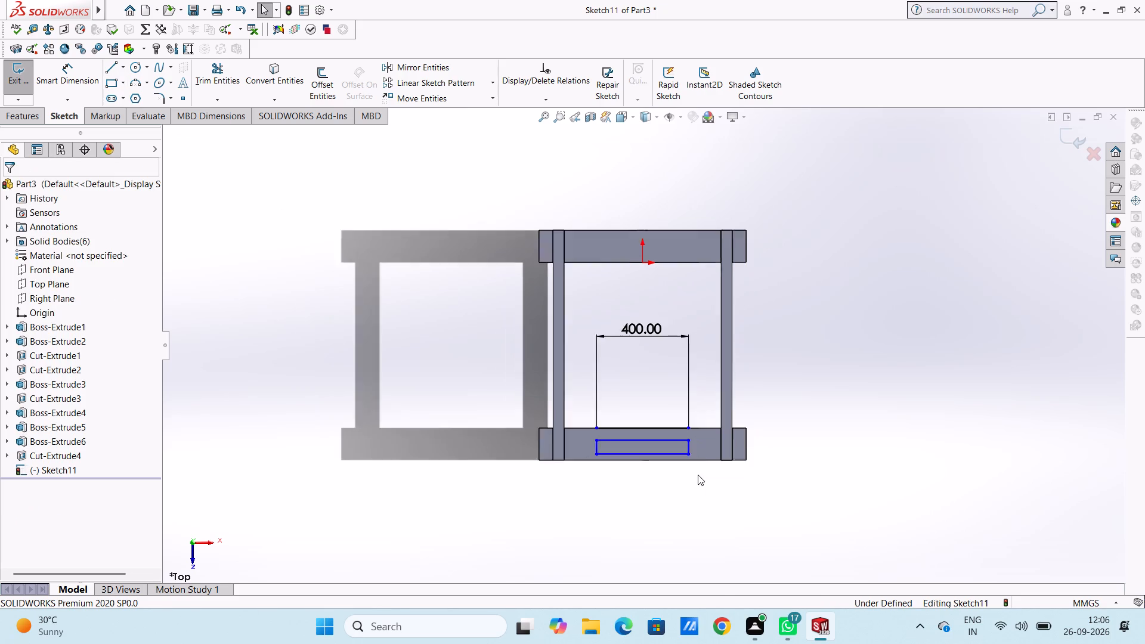
scroll(646, 443, "down", 1)
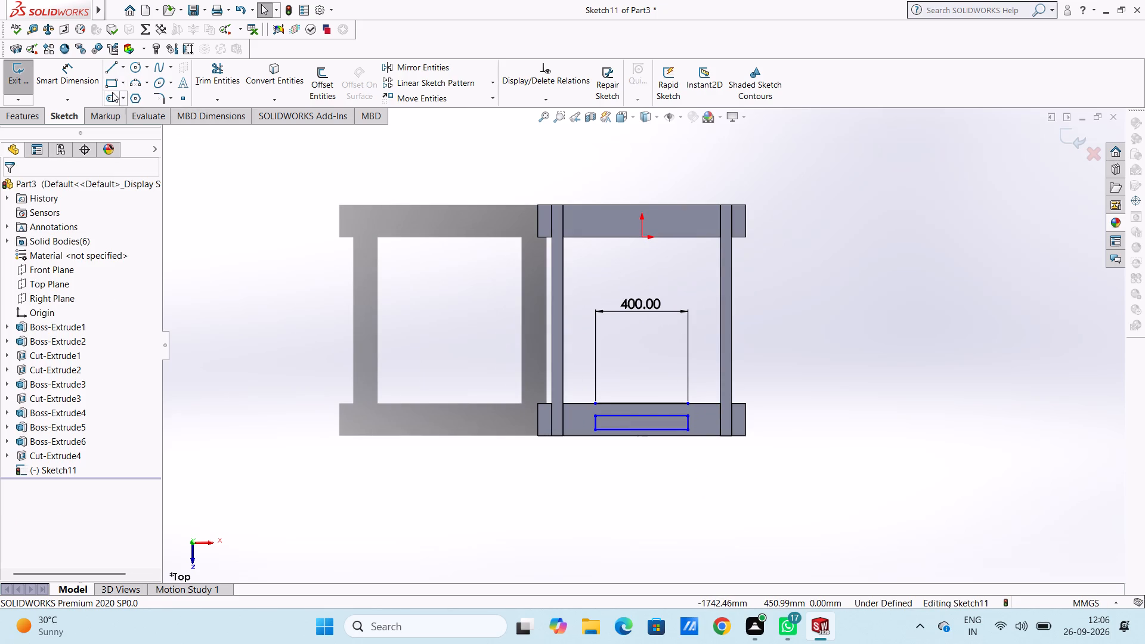
left_click(110, 62)
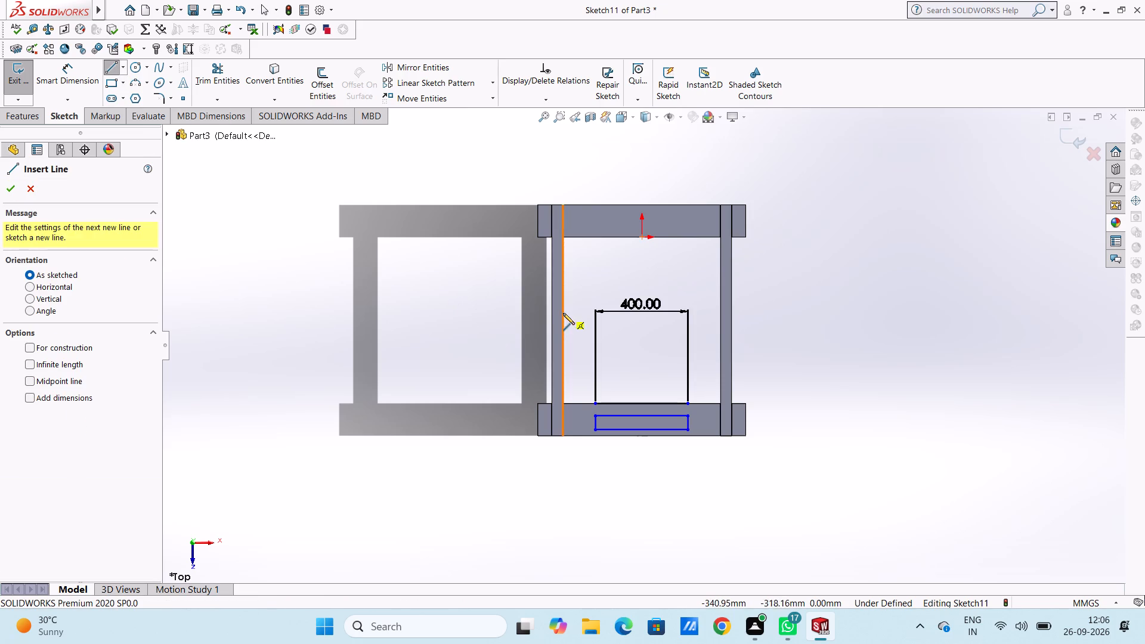
left_click(553, 321)
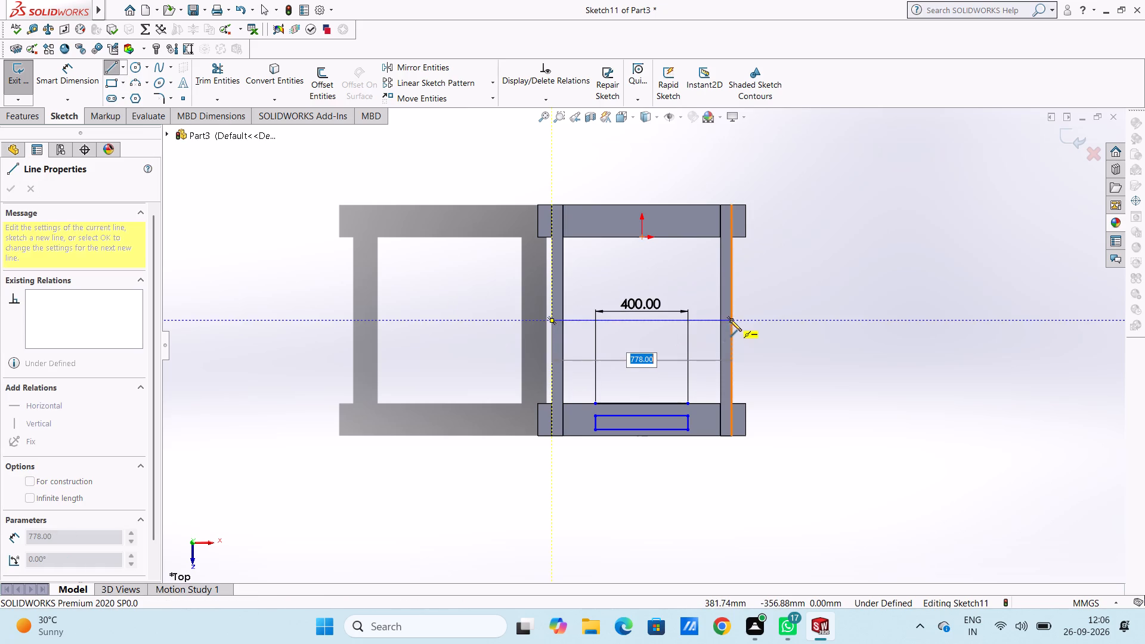
left_click(732, 319)
key("Escape")
key("Escape")
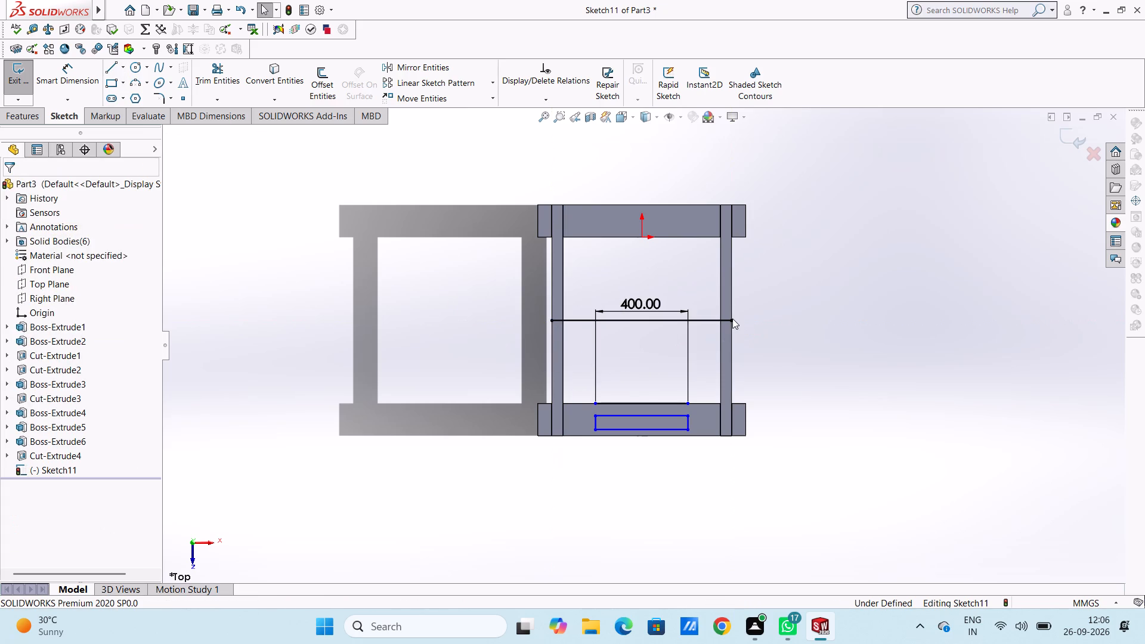
Dimension the rectangle on the front upper bar as 400 mm long and 60 mm wide.
left_click(73, 69)
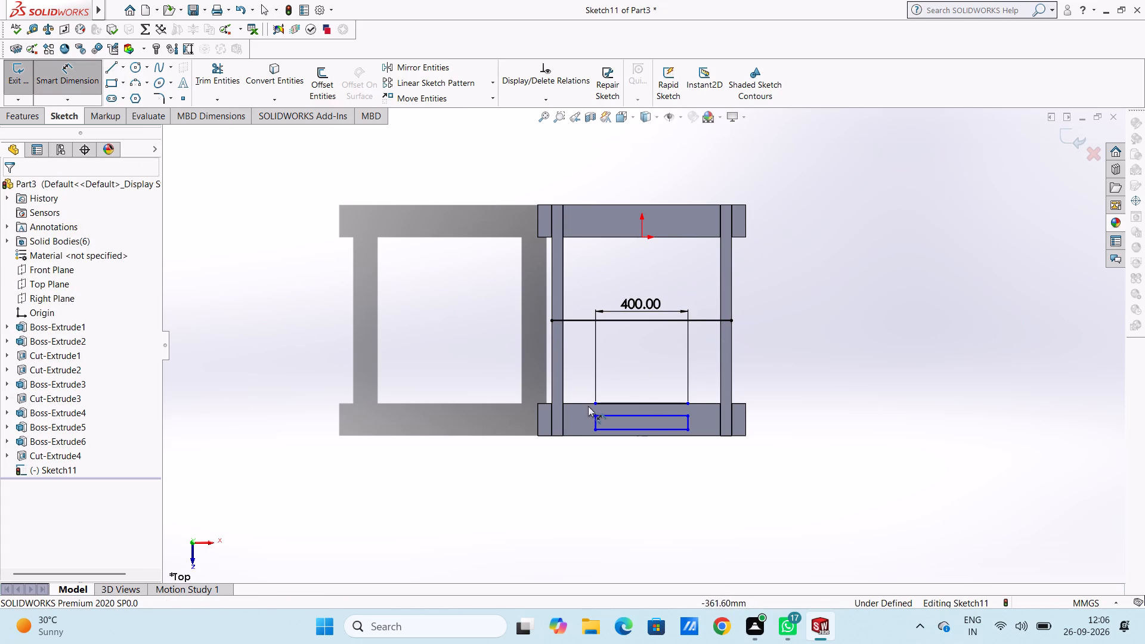
left_click(647, 413)
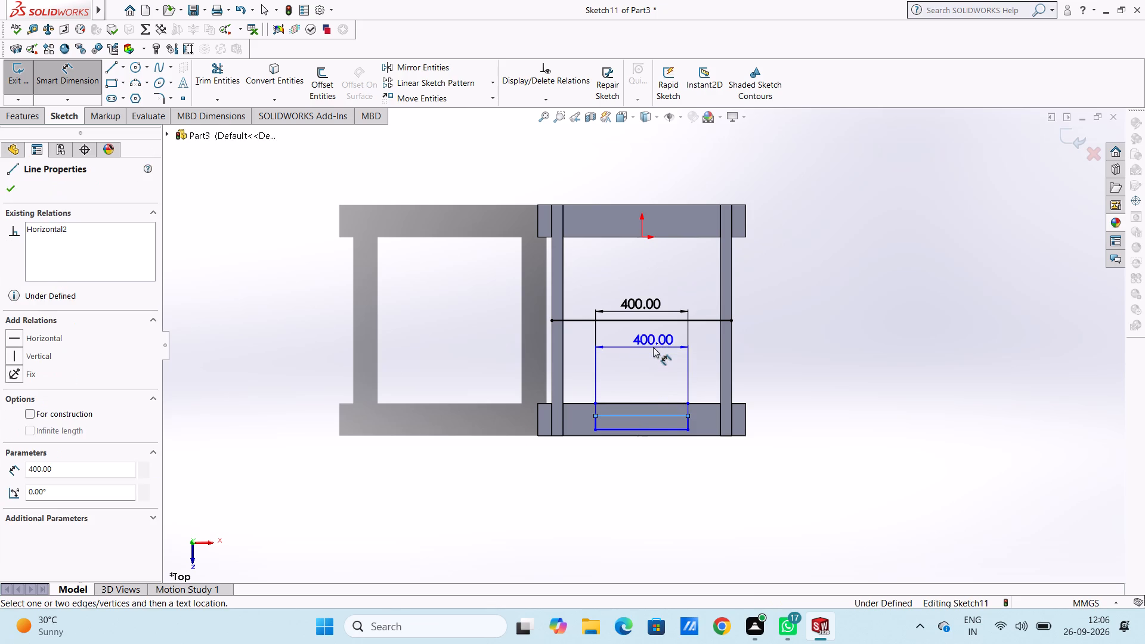
left_click(653, 347)
left_click(603, 327)
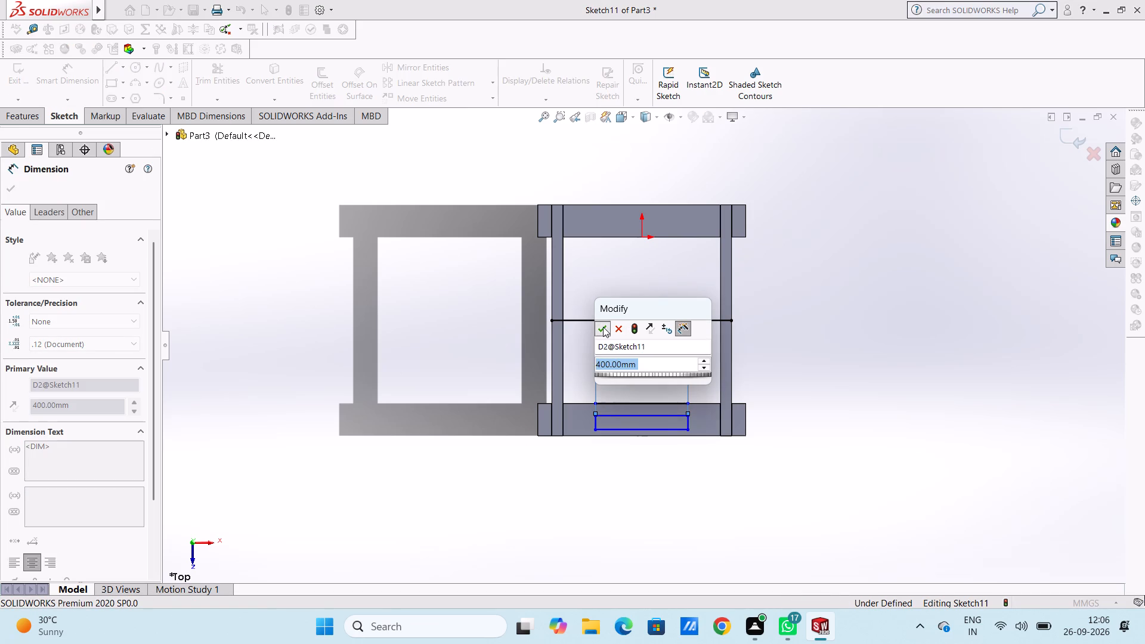
left_click(476, 339)
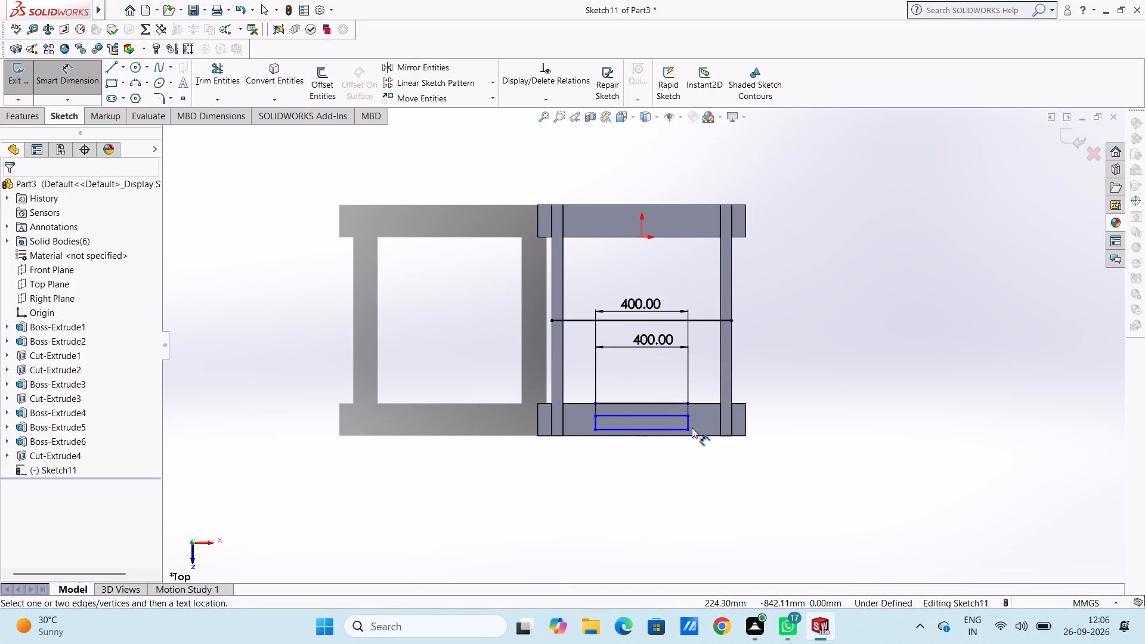
left_click(690, 425)
left_click(1013, 426)
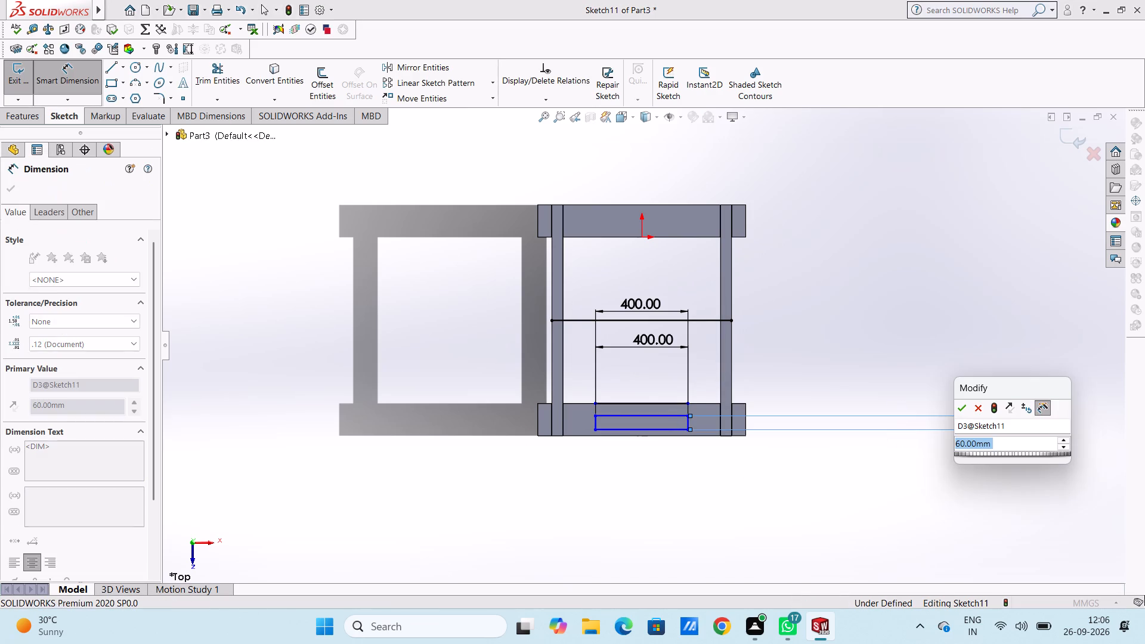
left_click(965, 406)
left_click(915, 374)
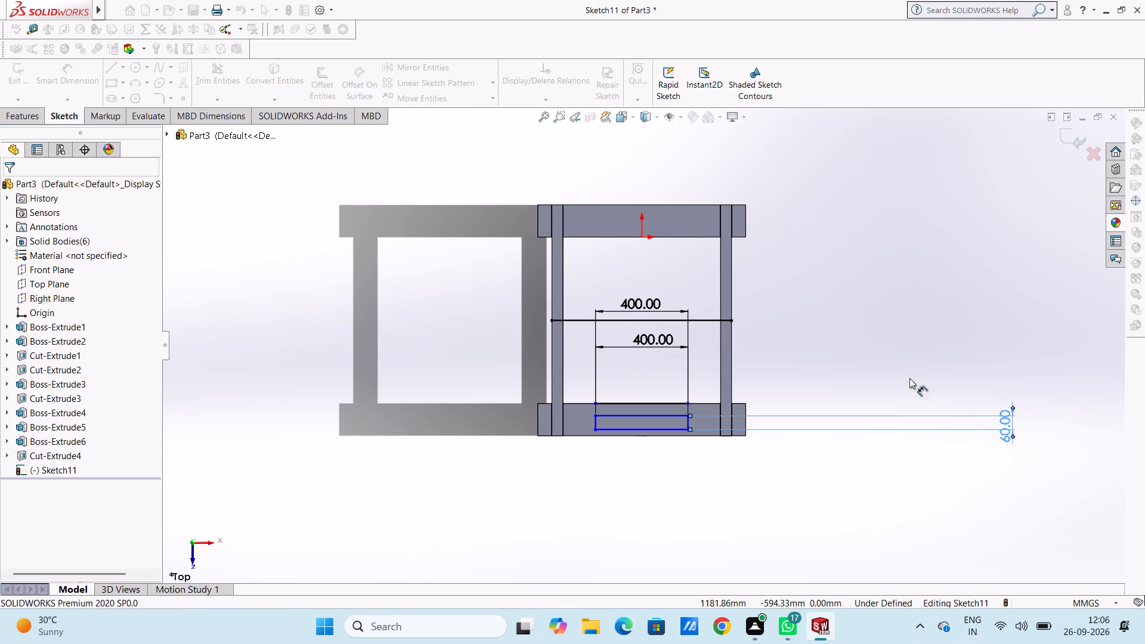
Dimension the rectangle's inner left corner at 200 mm horizontally from the origin.
scroll(614, 439, "down", 3)
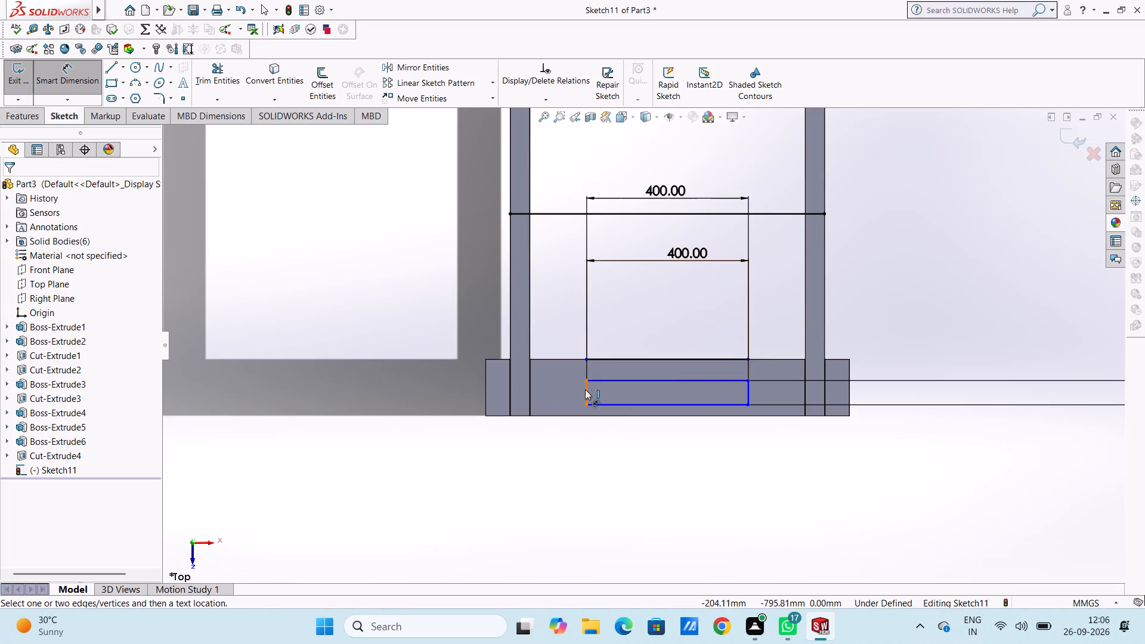
left_click(586, 381)
scroll(630, 274, "up", 4)
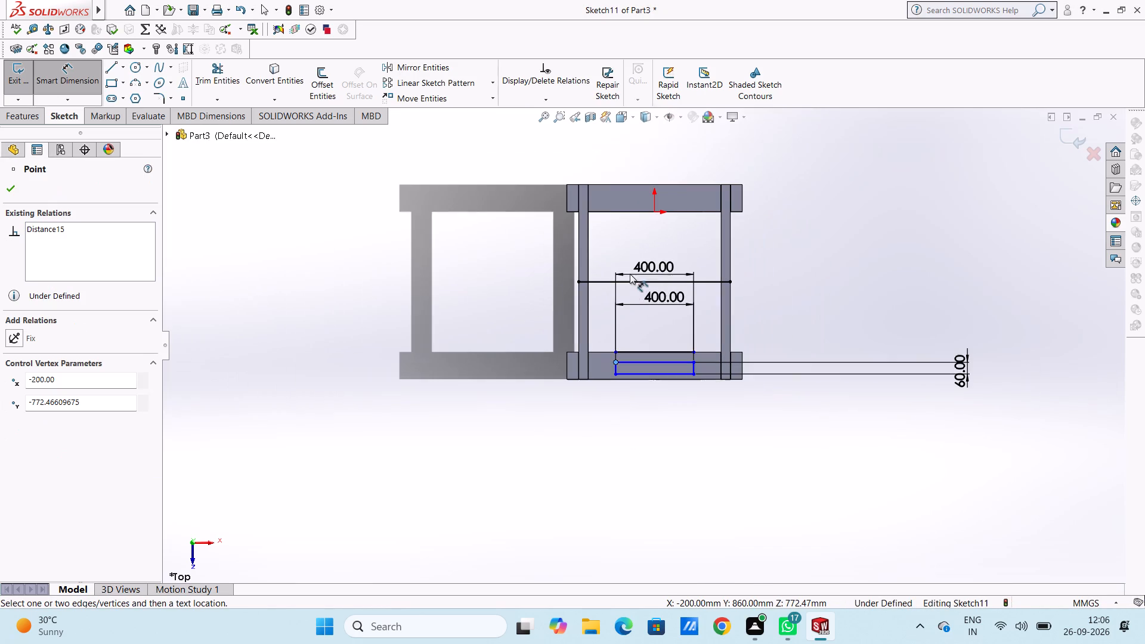
left_click(654, 213)
left_click(642, 156)
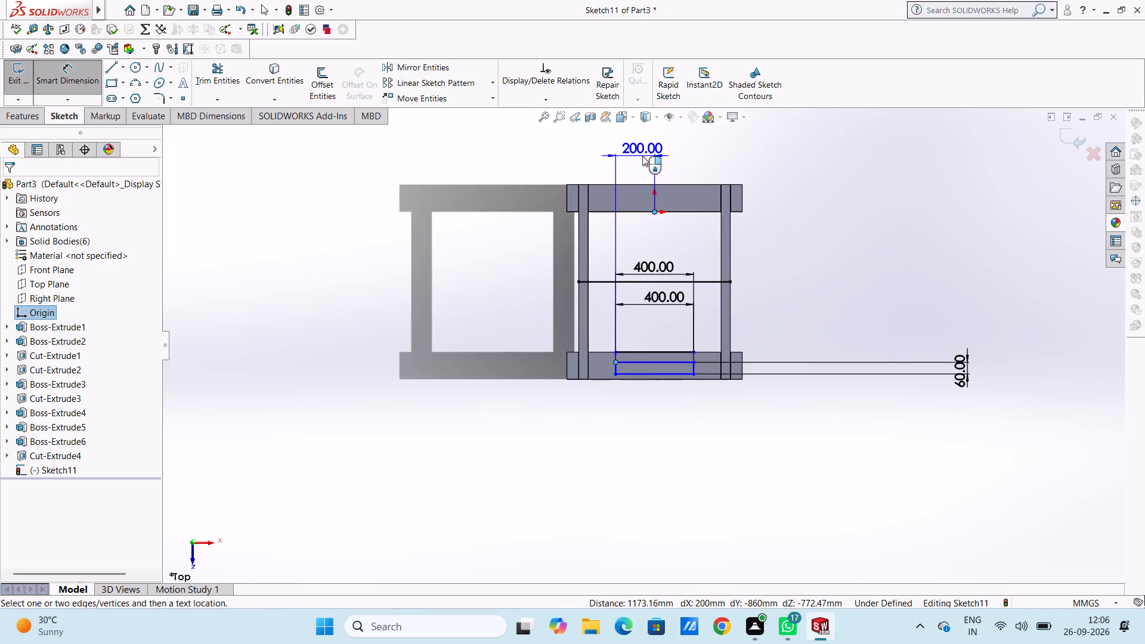
left_click(588, 135)
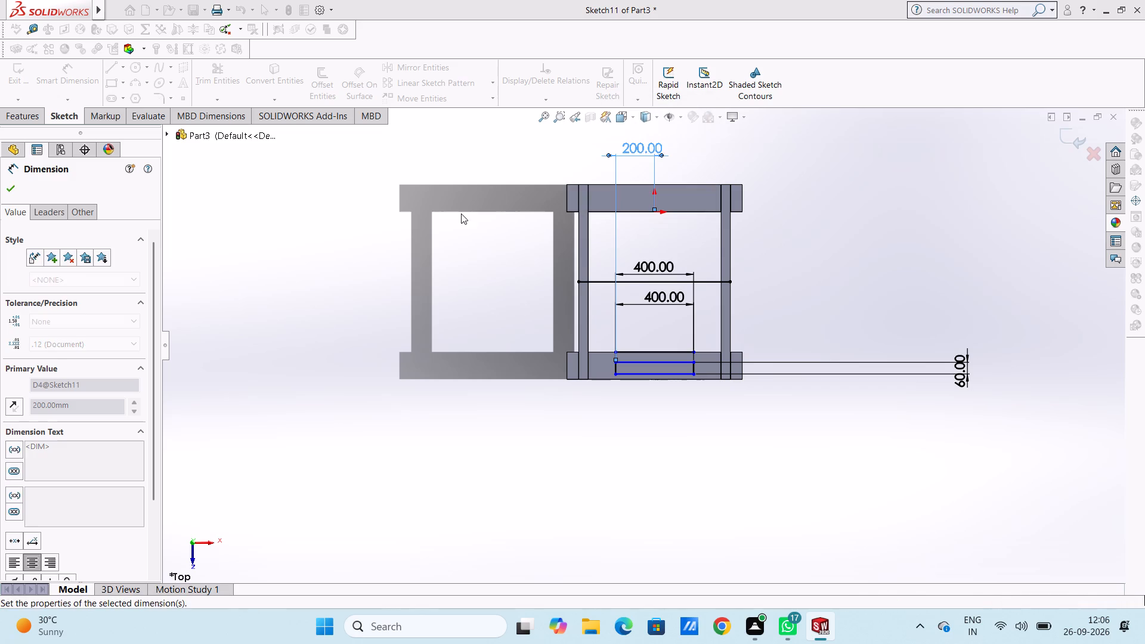
left_click(461, 213)
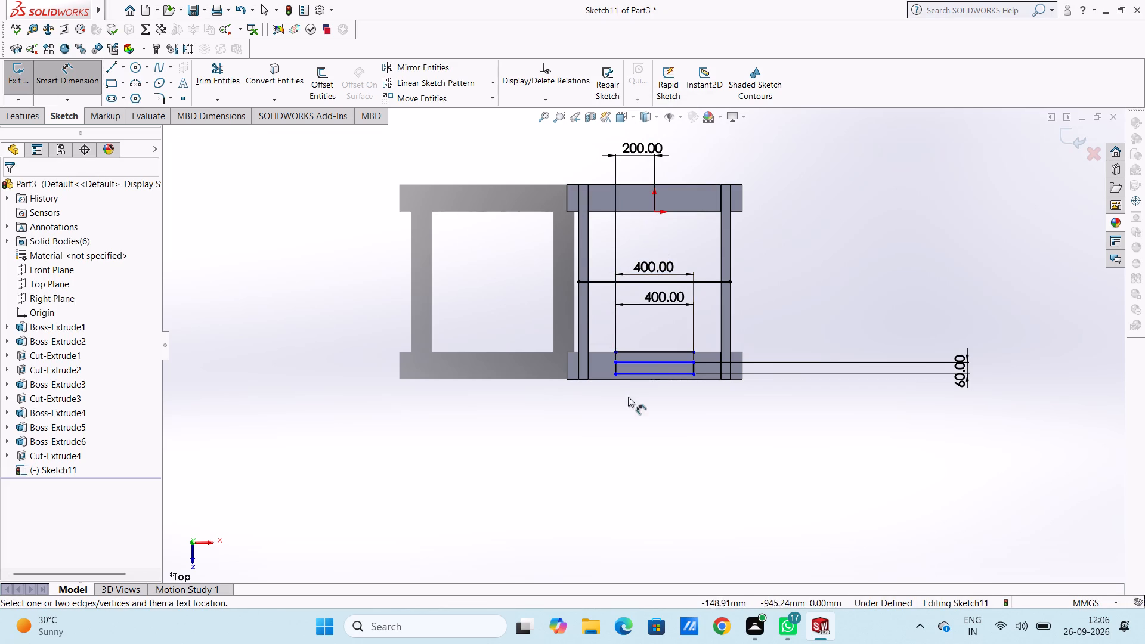
Dimension the rectangle's inner long side at 40 mm from the front upper bar's inner edge.
left_click(636, 363)
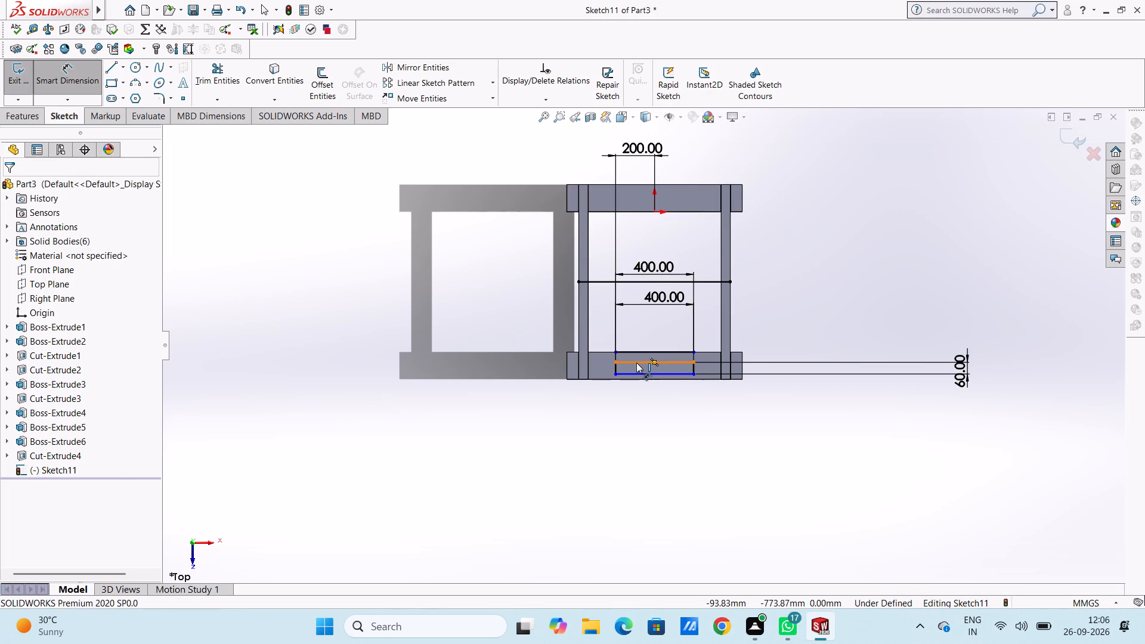
left_click(707, 352)
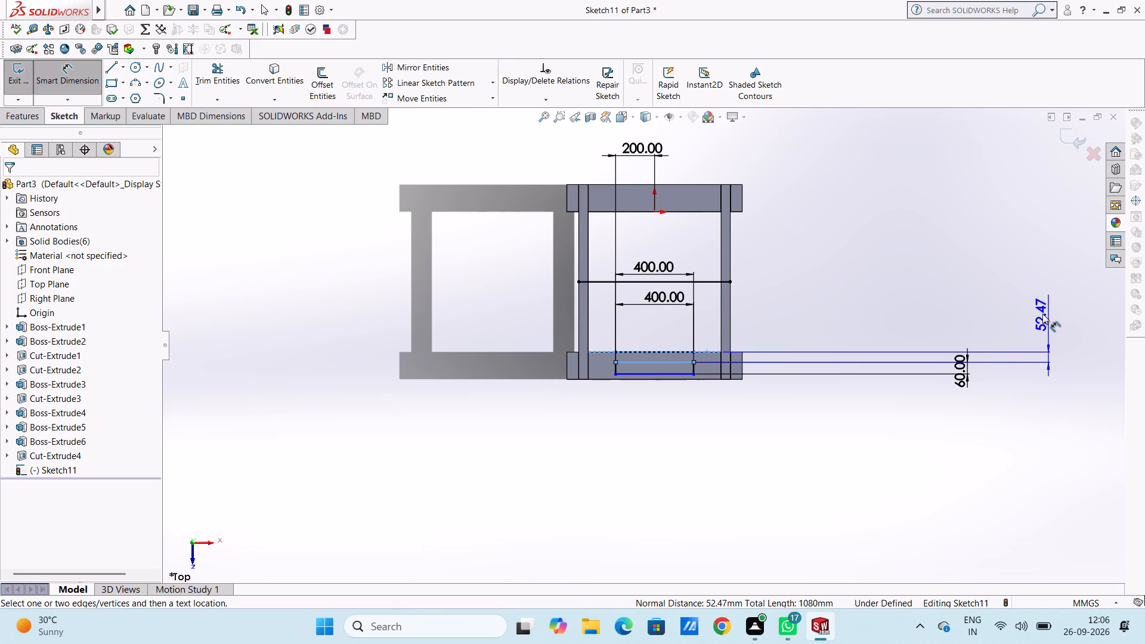
left_click(1048, 317)
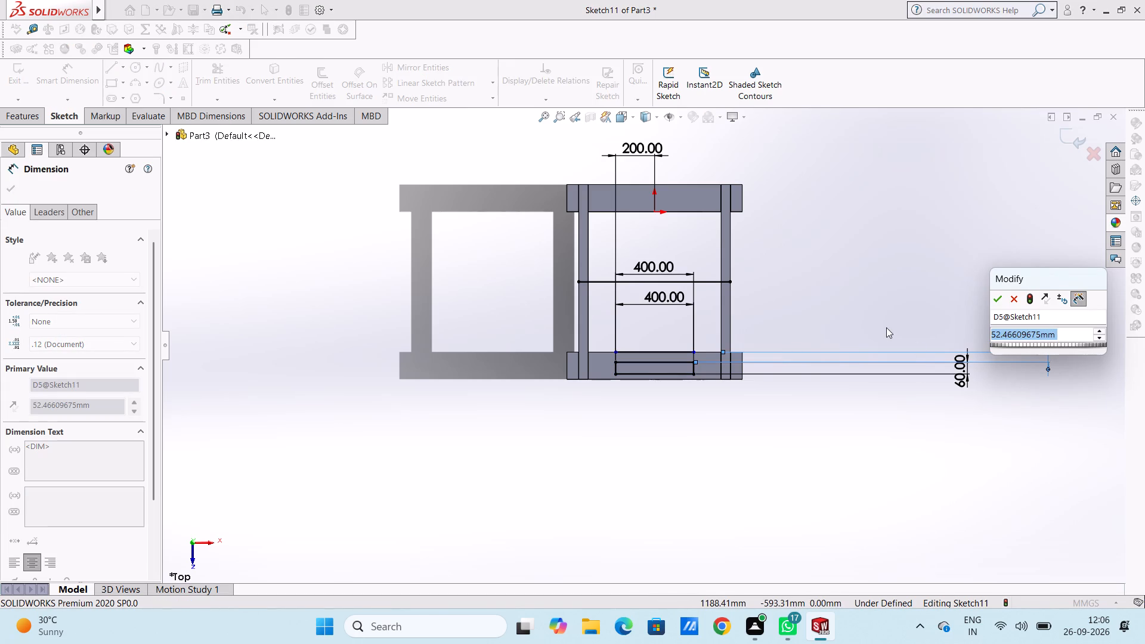
type("40")
key("Return")
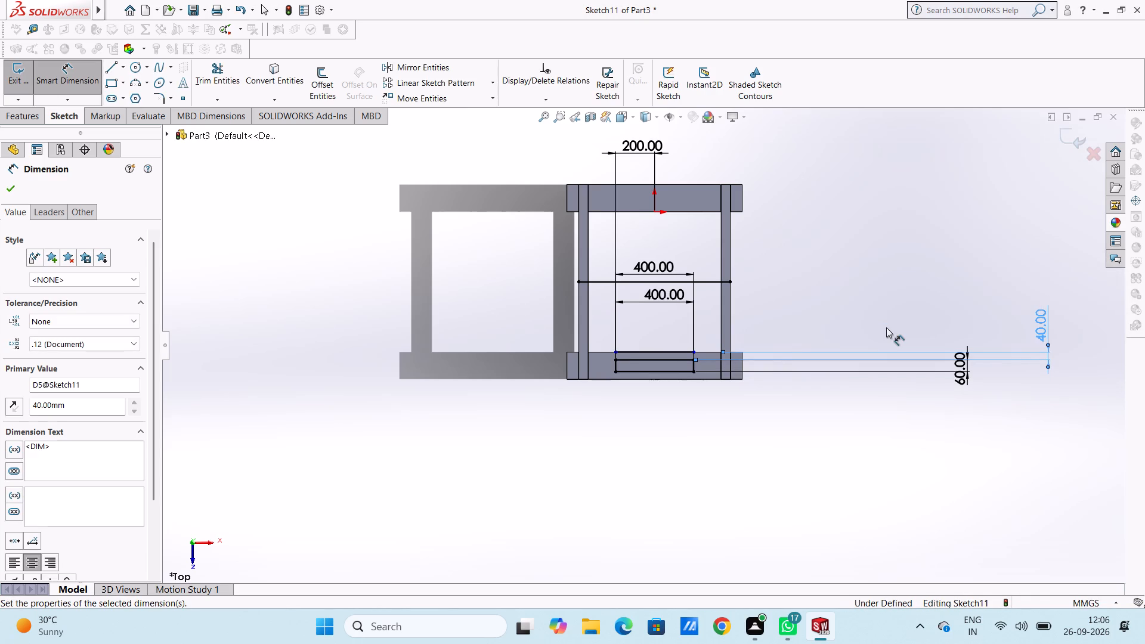
left_click(860, 321)
Select the 400 mm line lying on the front upper bar's inner edge.
scroll(727, 404, "down", 4)
scroll(655, 300, "up", 1)
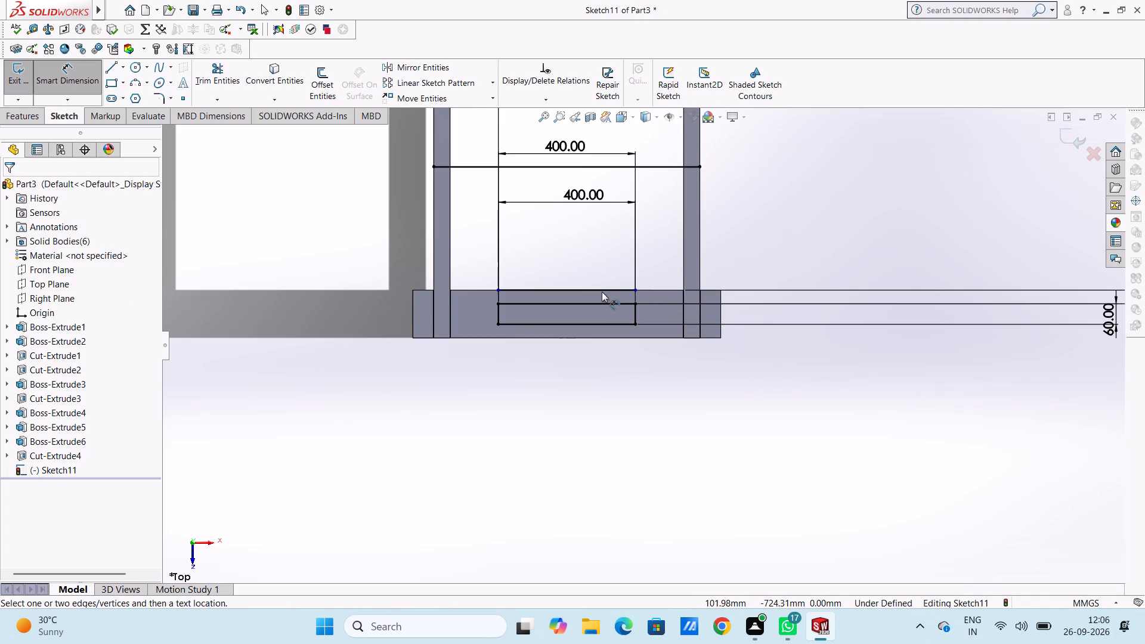
left_click(602, 287)
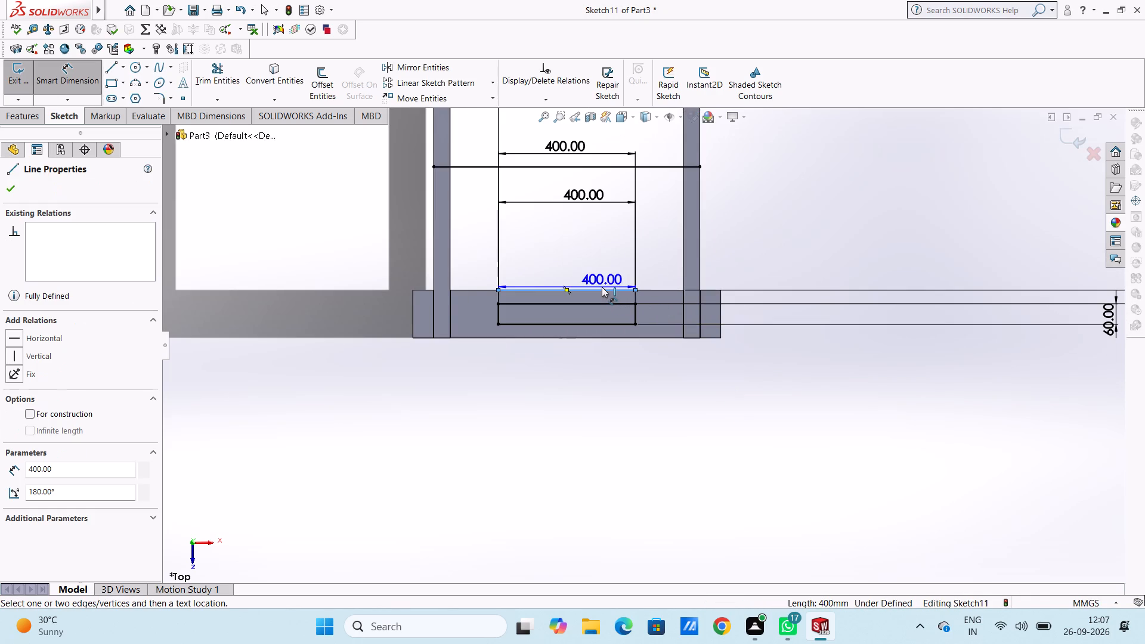
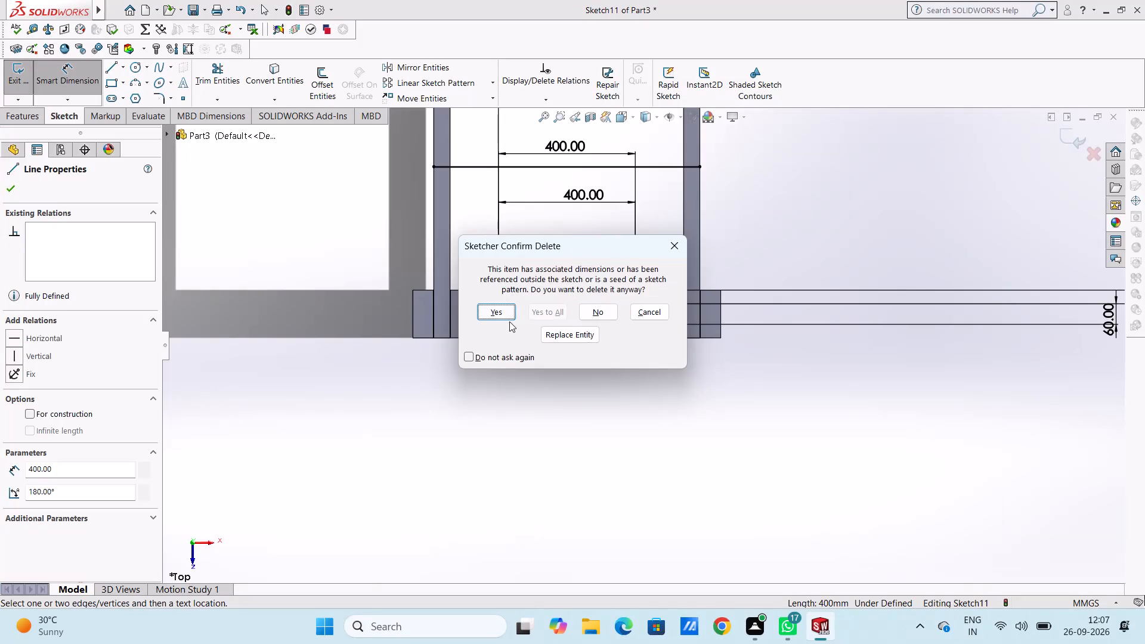
Delete the 400 mm line lying on the front upper bar's inner edge, including its associated dimension.
left_click(505, 314)
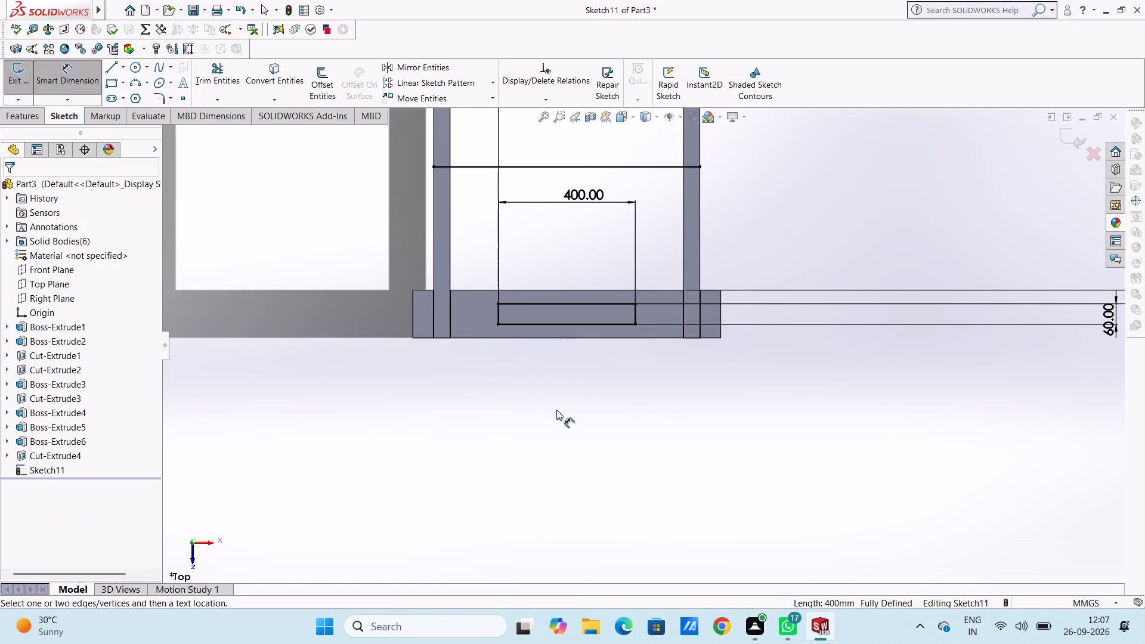
key("Escape")
key("Escape")
Mirror the four lines of the front bar's rectangle onto the rear upper bar about the line spanning the cross rails.
scroll(556, 410, "up", 5)
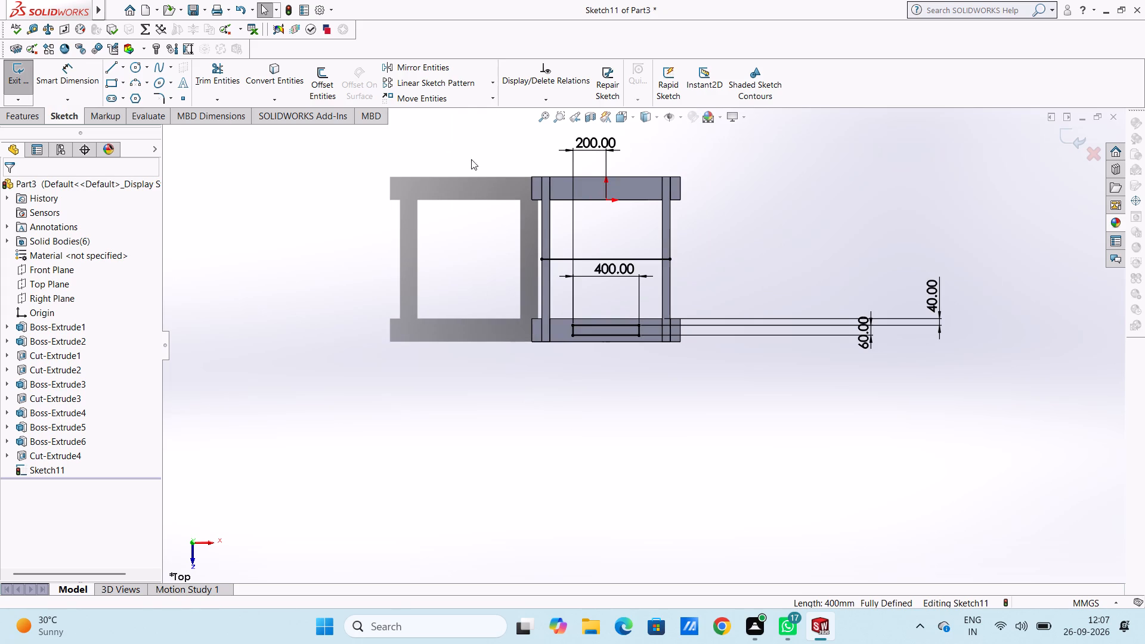
left_click(412, 67)
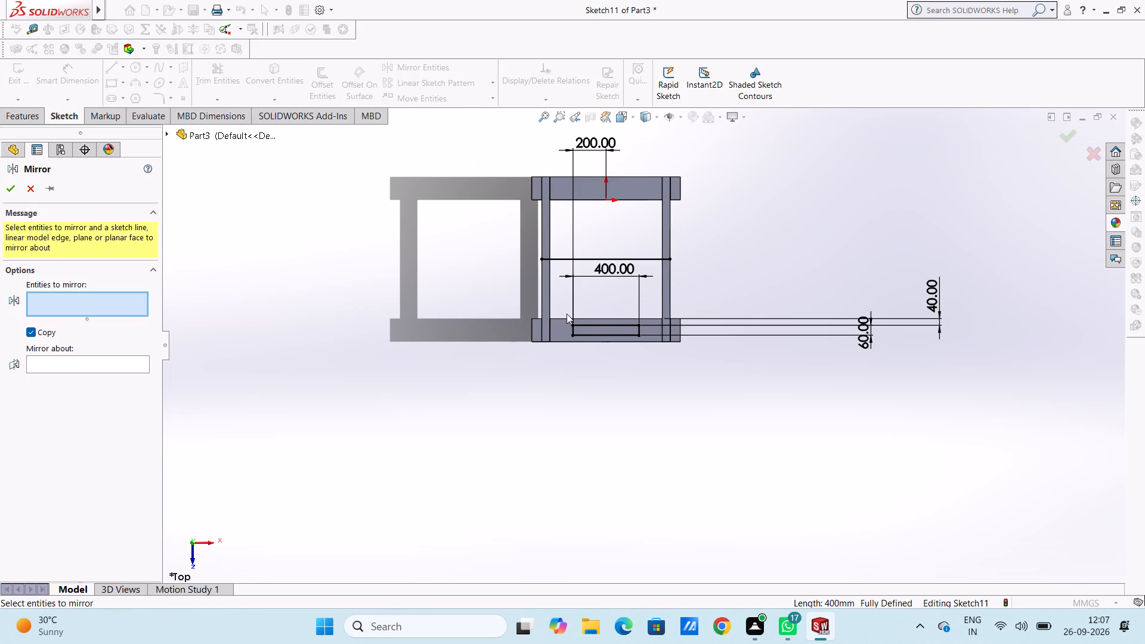
left_click(584, 327)
left_click(574, 329)
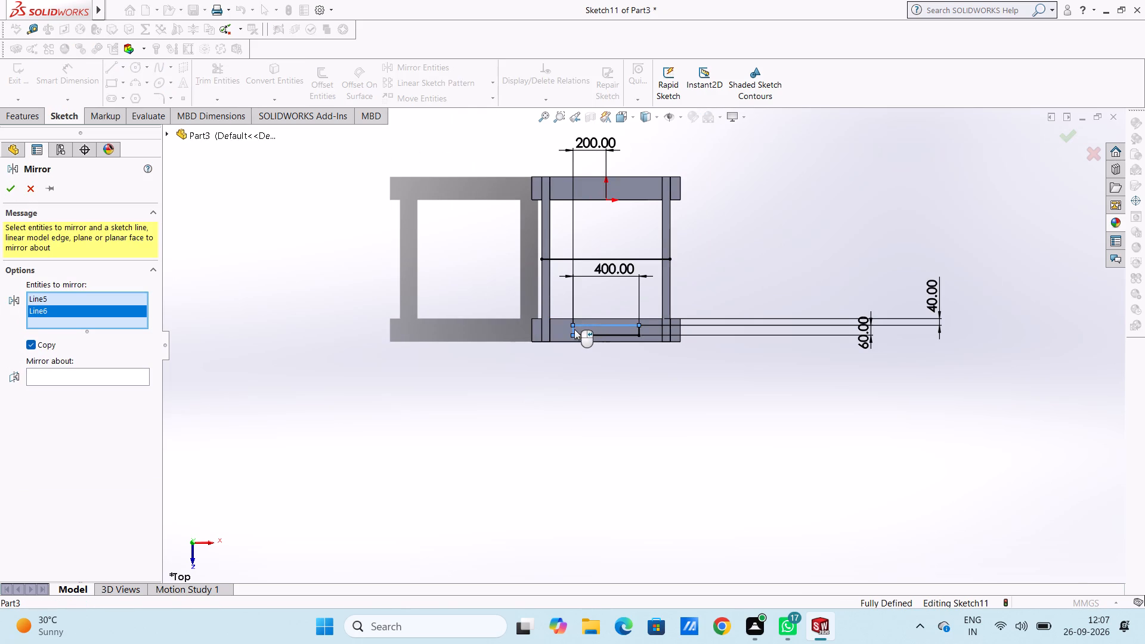
left_click(589, 336)
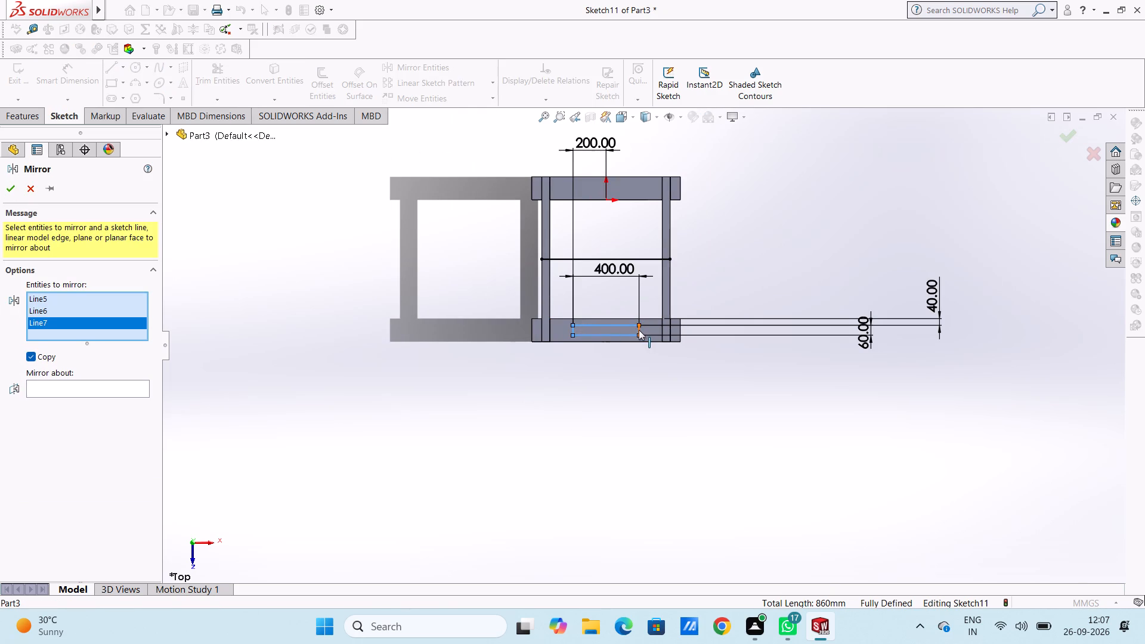
scroll(639, 330, "down", 5)
left_click(639, 334)
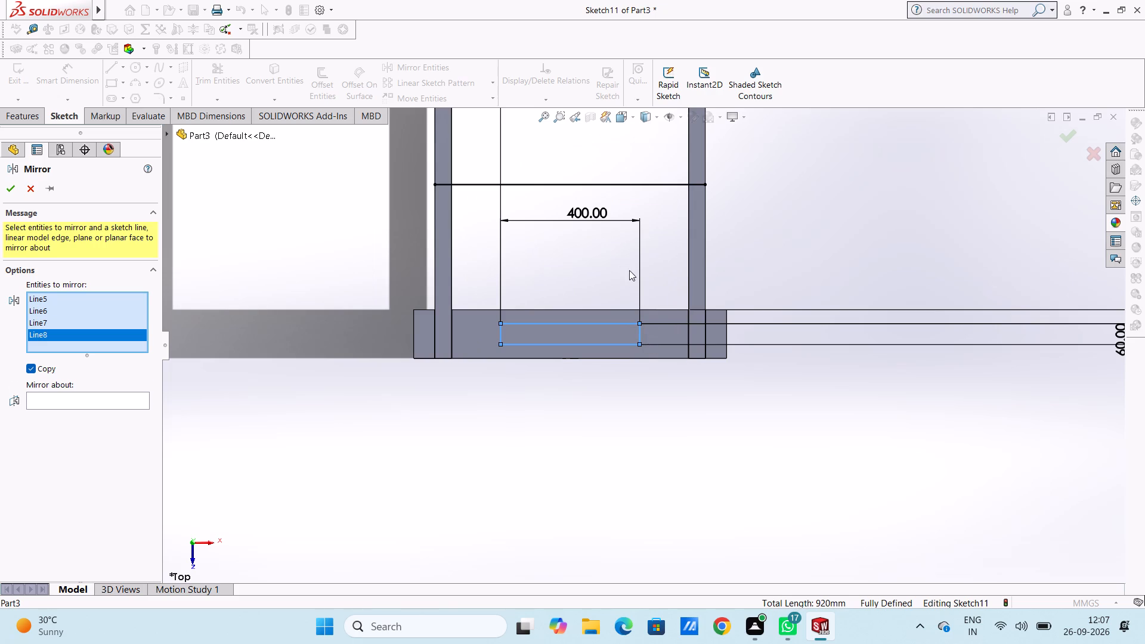
scroll(624, 230, "up", 5)
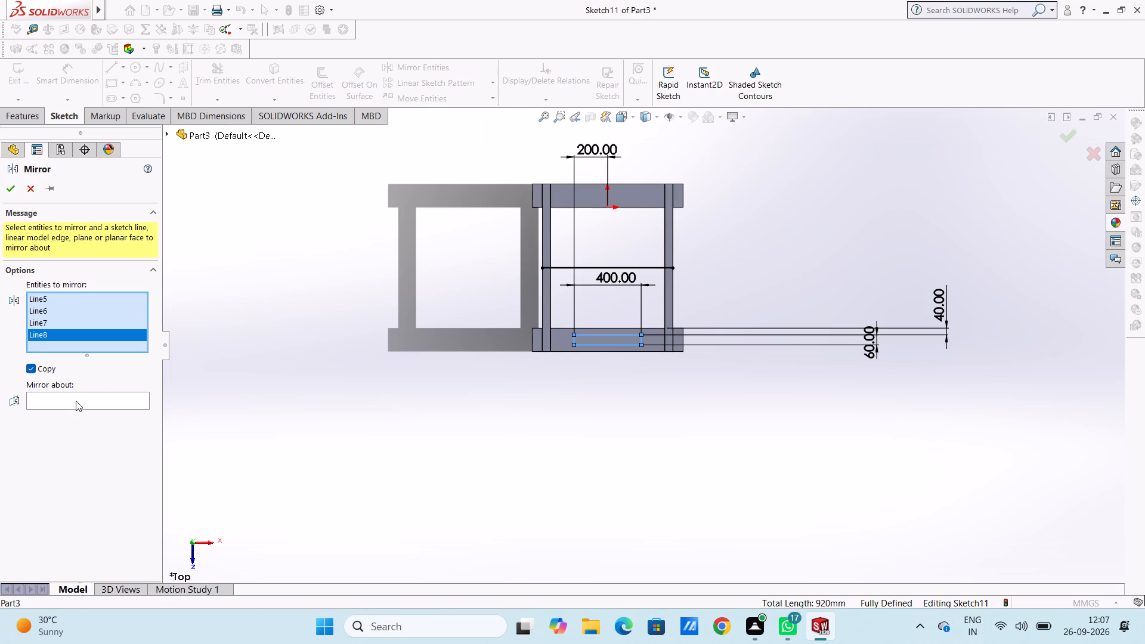
left_click(76, 400)
left_click(577, 267)
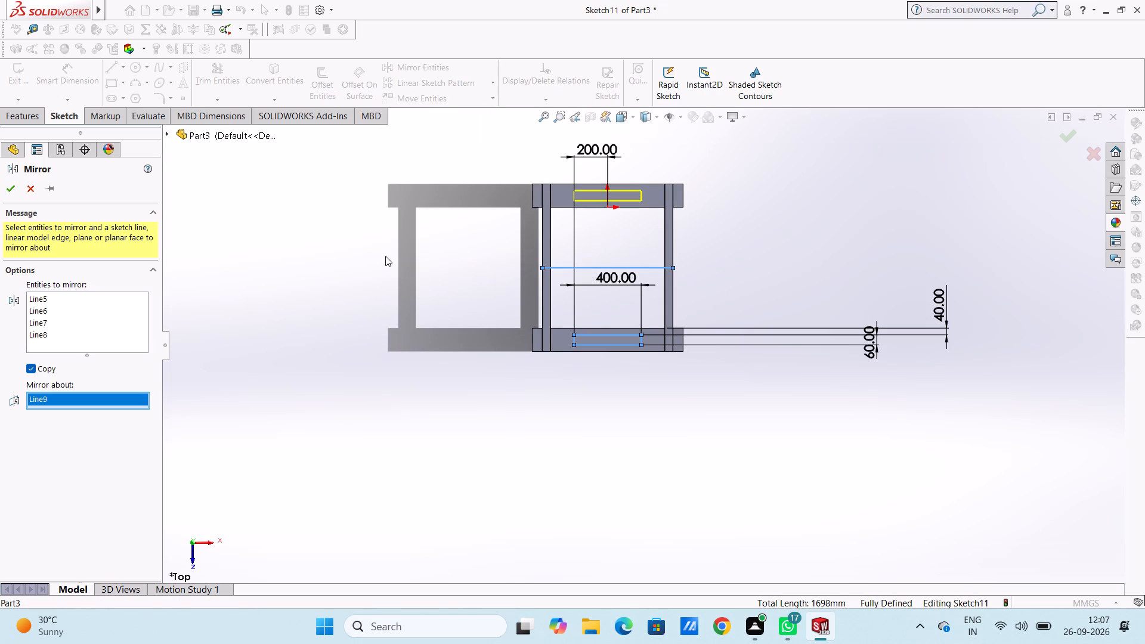
left_click(11, 187)
left_click(362, 267)
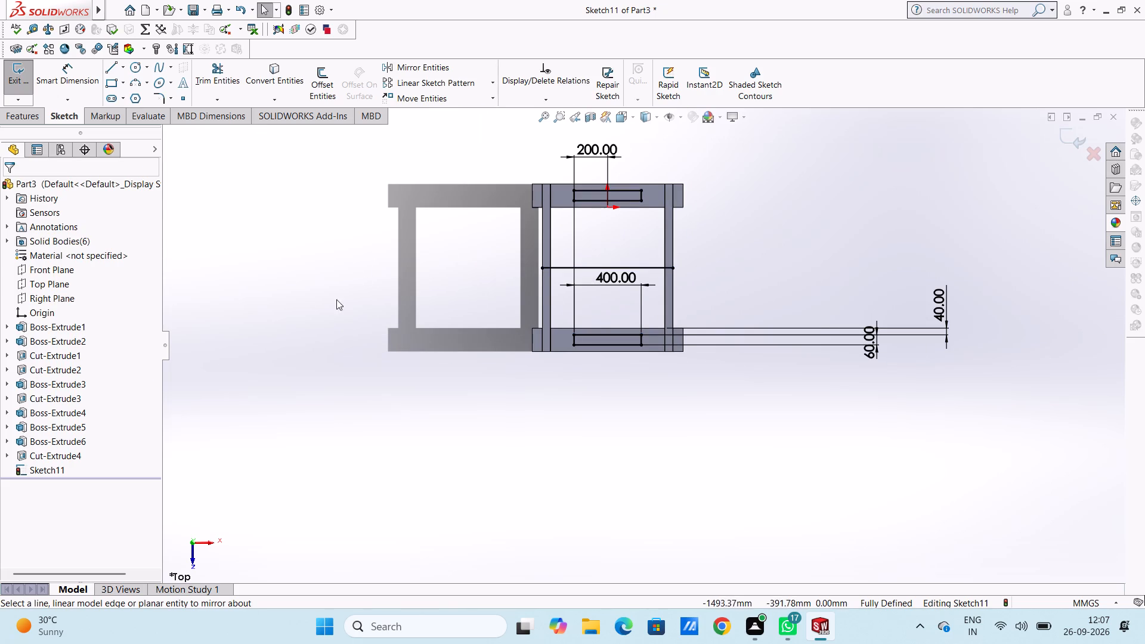
Cut both rectangular regions on the front and rear upper bars with a Blind Extruded Cut 100 mm deep.
scroll(315, 329, "up", 1)
middle_click_drag(318, 328, 325, 157)
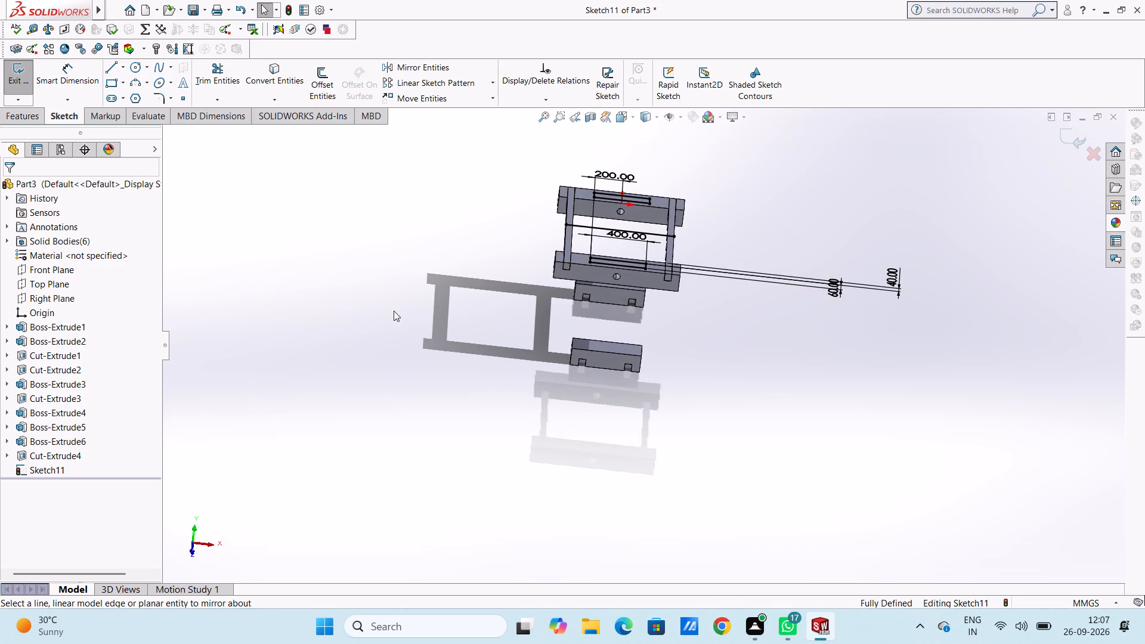
middle_click_drag(391, 305, 381, 210)
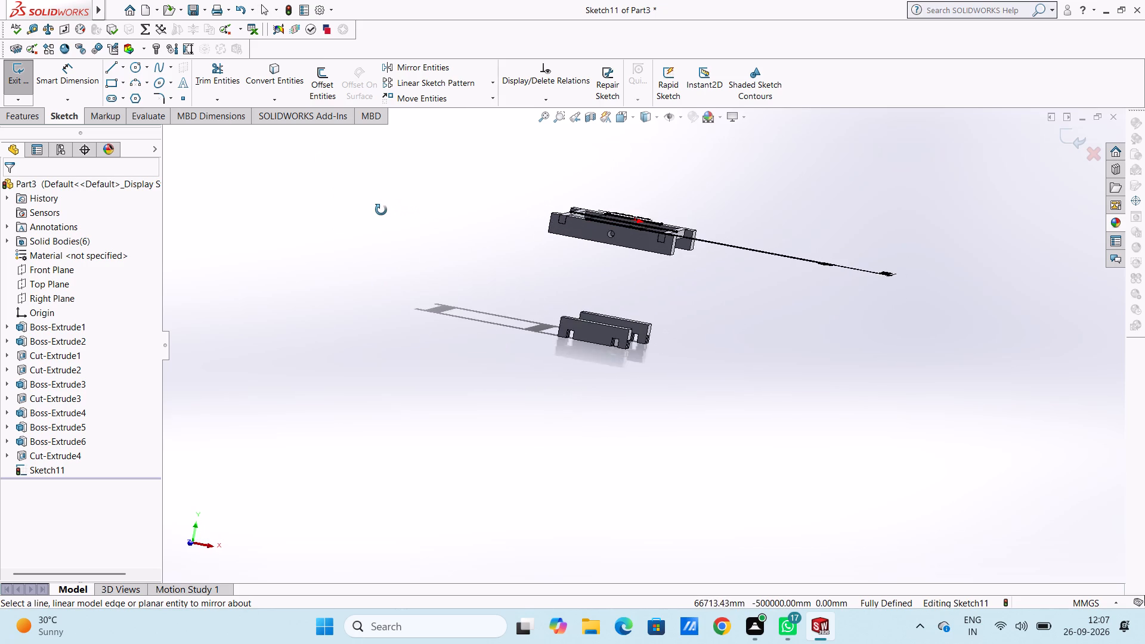
middle_click_drag(381, 210, 379, 206)
scroll(561, 182, "down", 4)
middle_click_drag(694, 221, 712, 224)
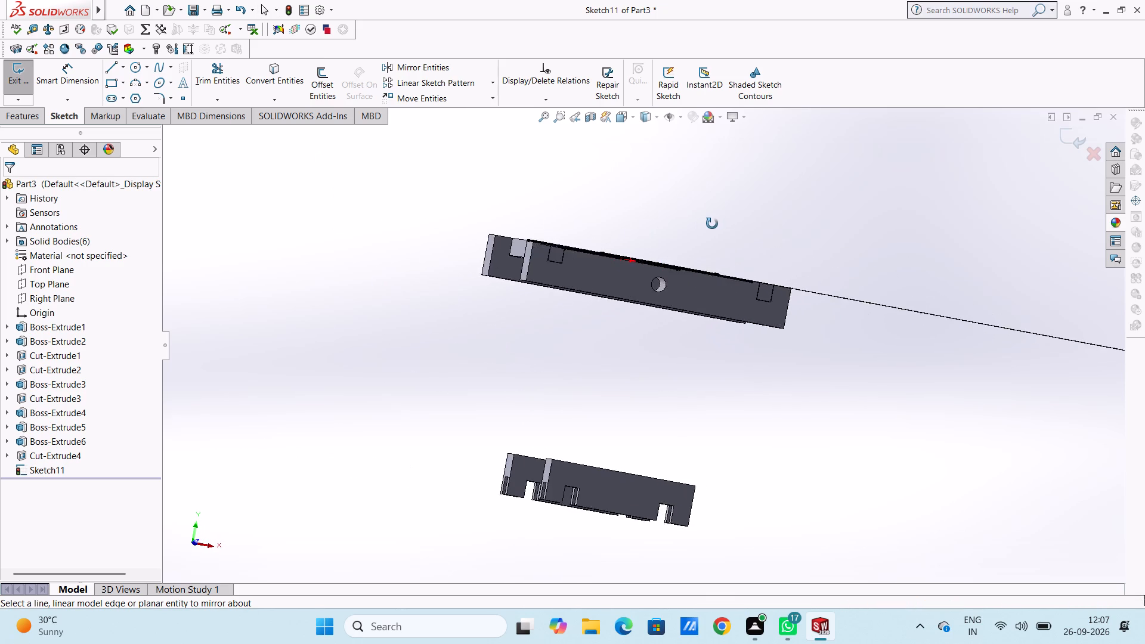
middle_click_drag(712, 224, 684, 257)
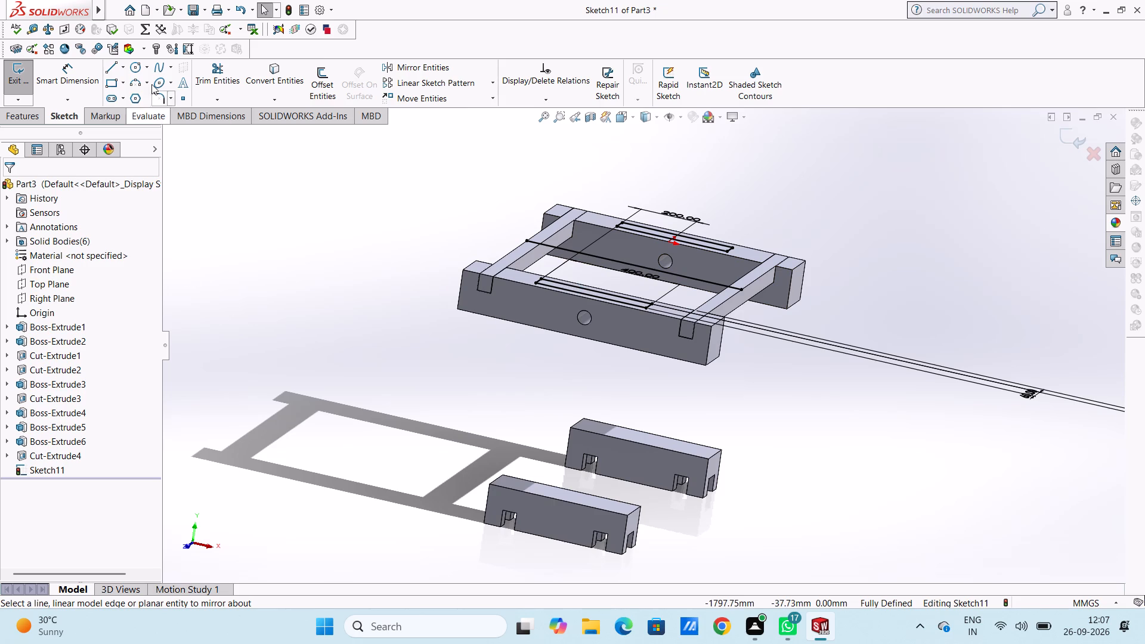
left_click(14, 120)
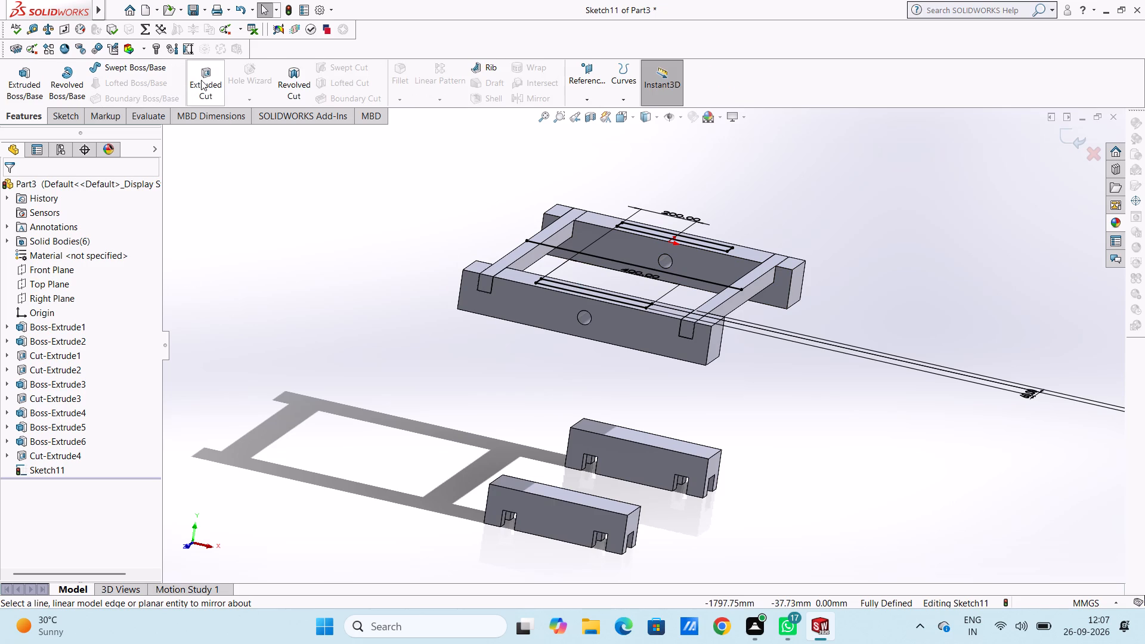
left_click(204, 76)
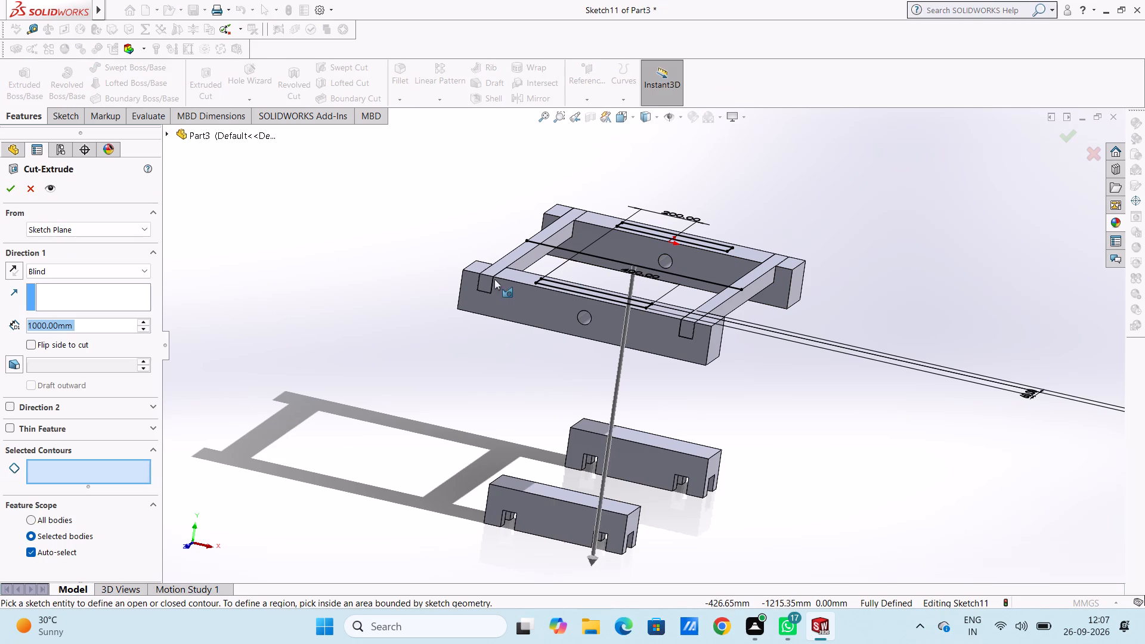
left_click(567, 287)
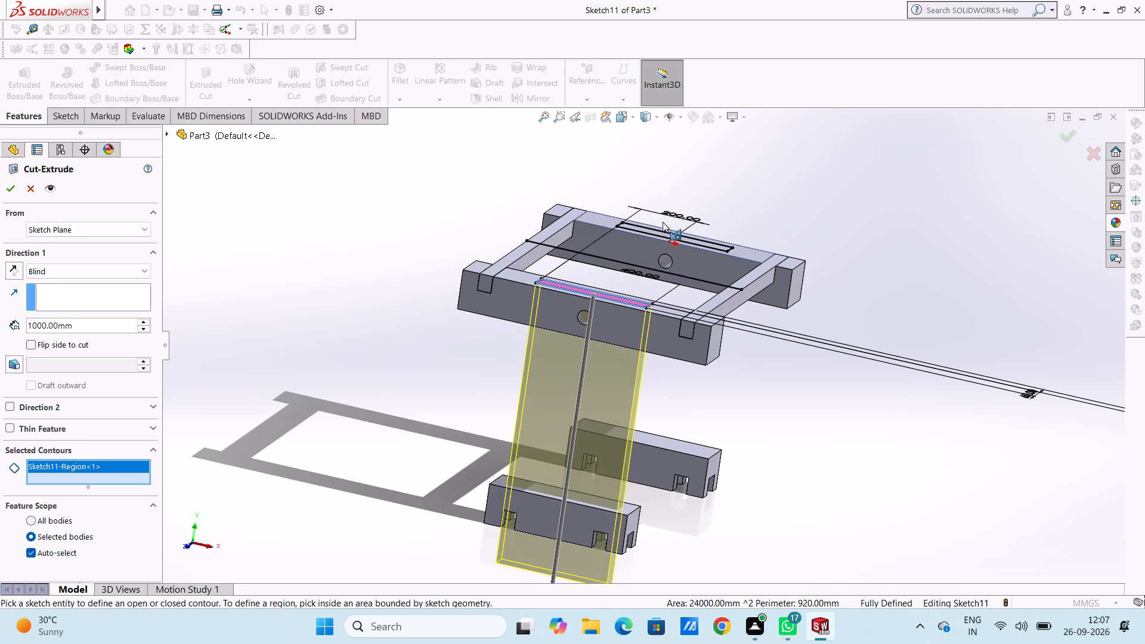
left_click(661, 233)
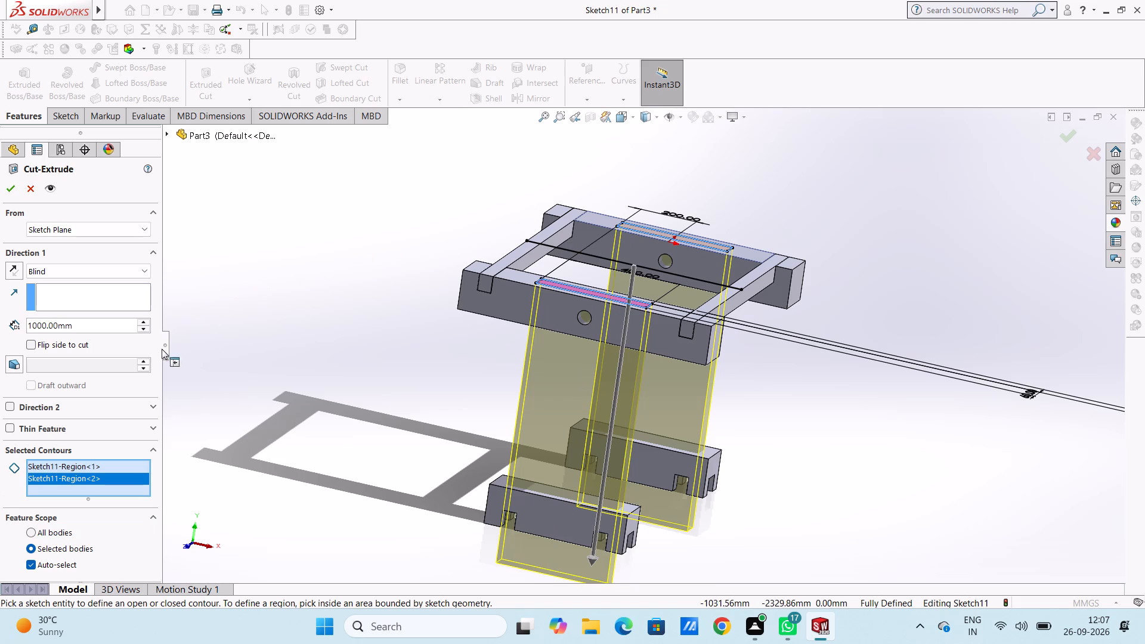
double_click(106, 326)
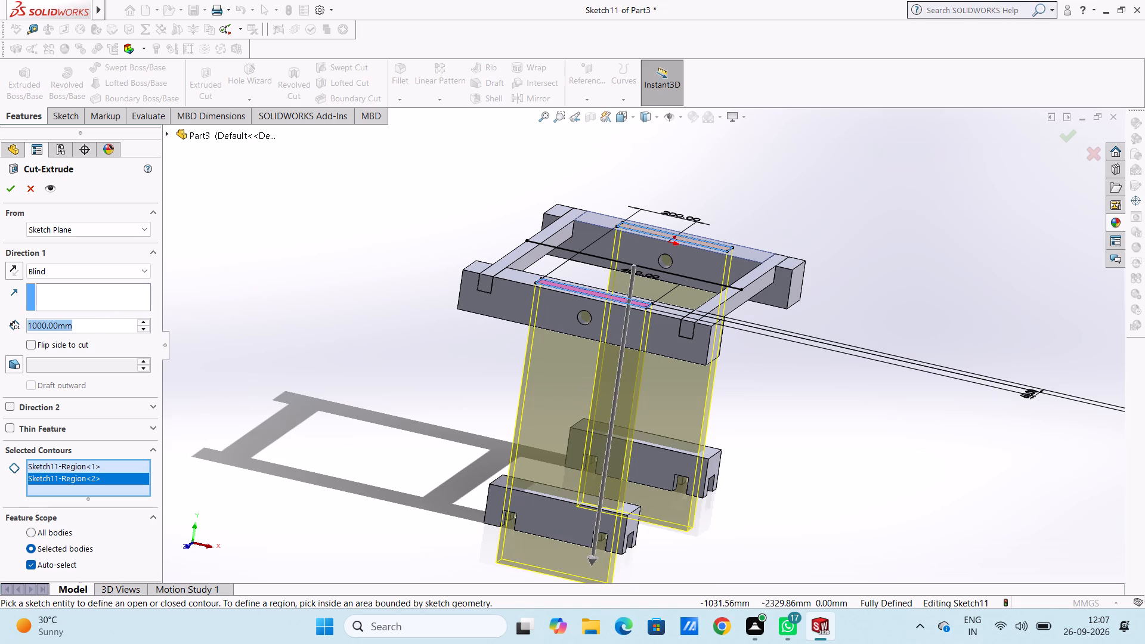
type("100")
key("Return")
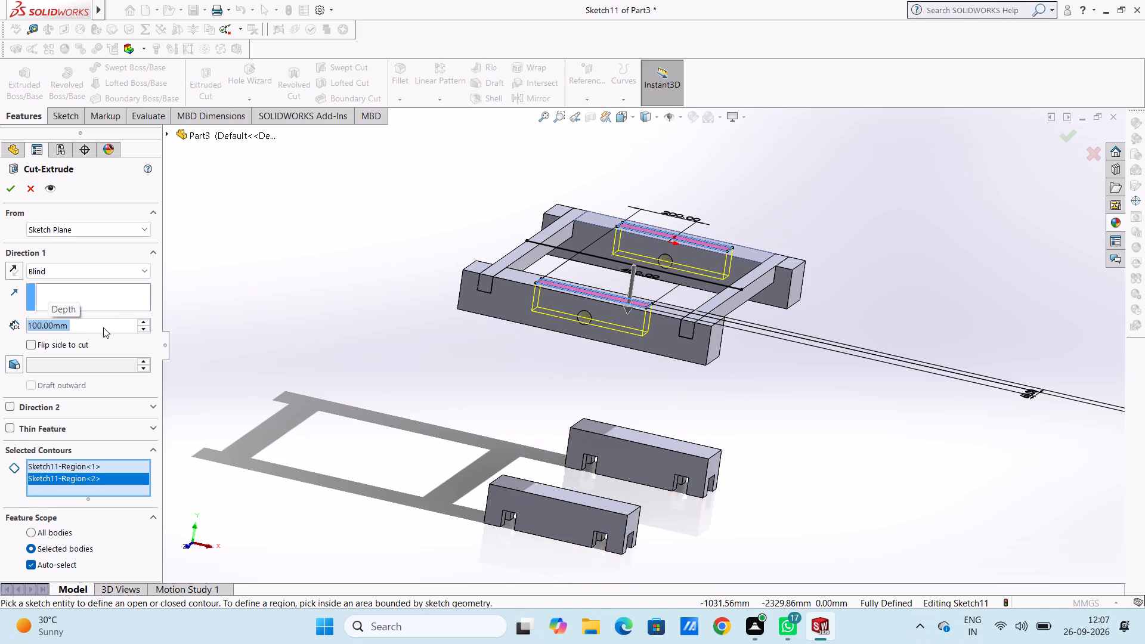
left_click(14, 193)
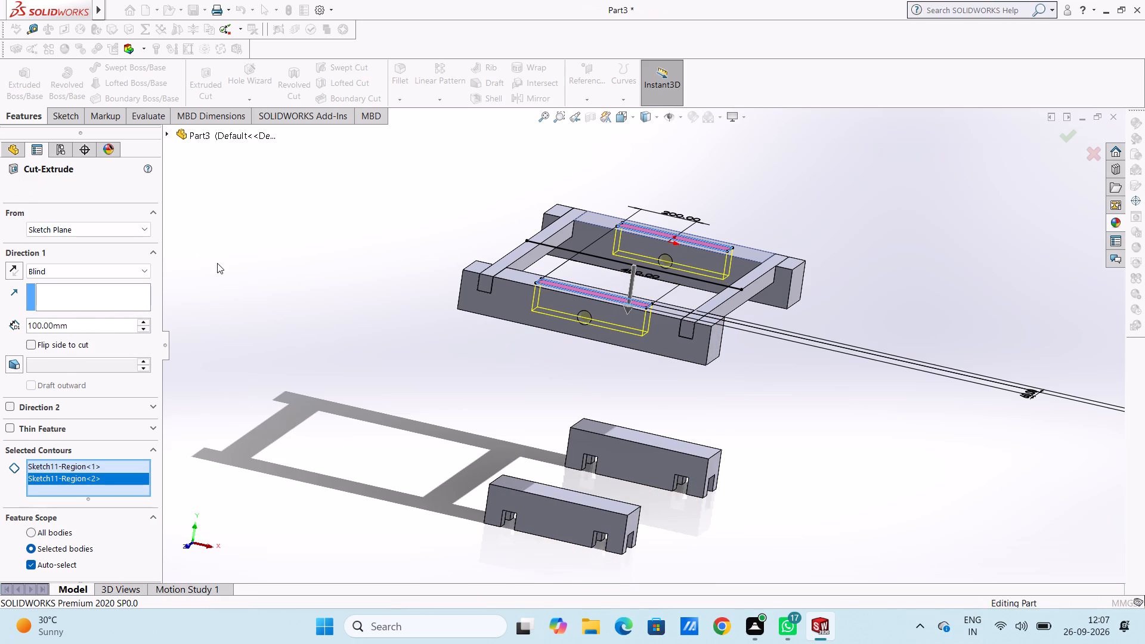
left_click(217, 263)
Examine the pockets in the two upper bars and the overall frame from several angles, ending in the isometric view.
middle_click_drag(262, 237, 256, 321)
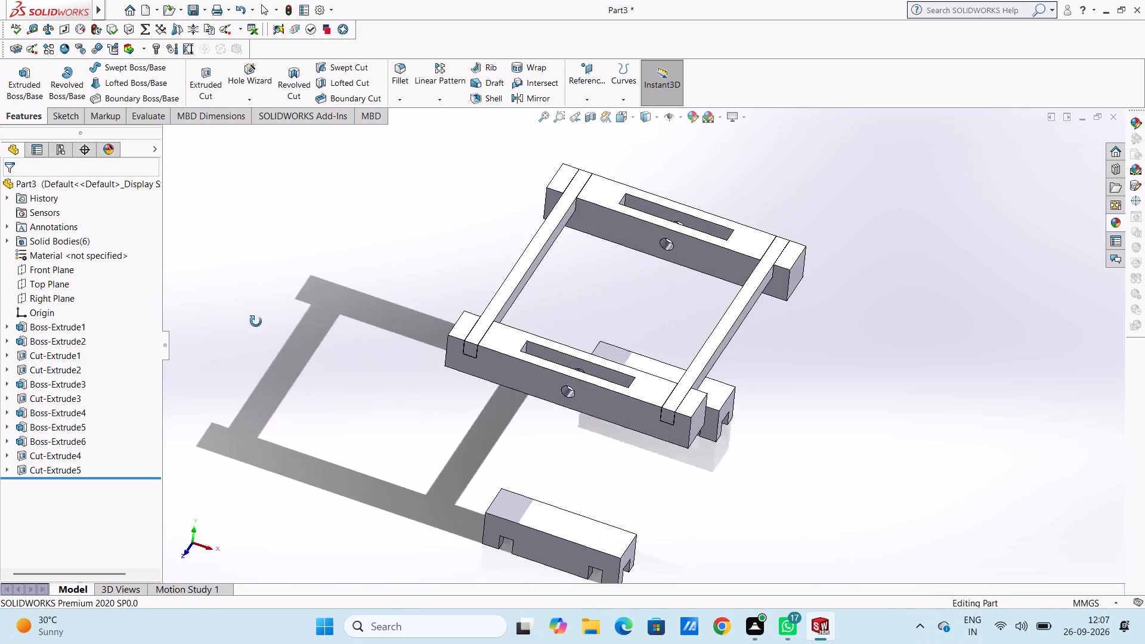
middle_click_drag(256, 321, 259, 359)
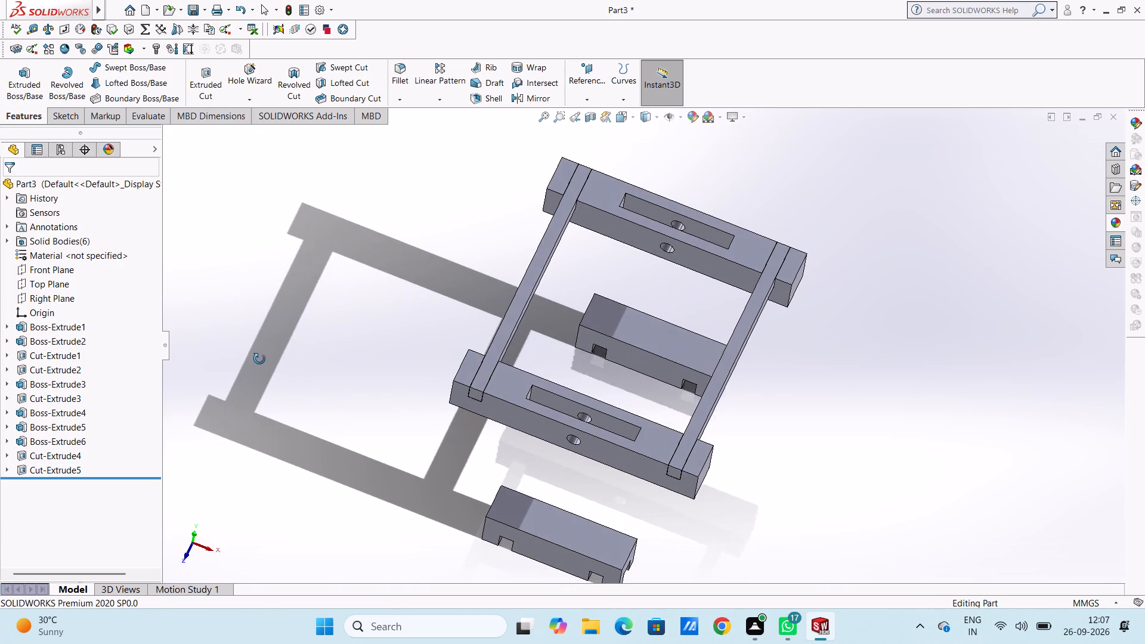
middle_click_drag(259, 359, 259, 370)
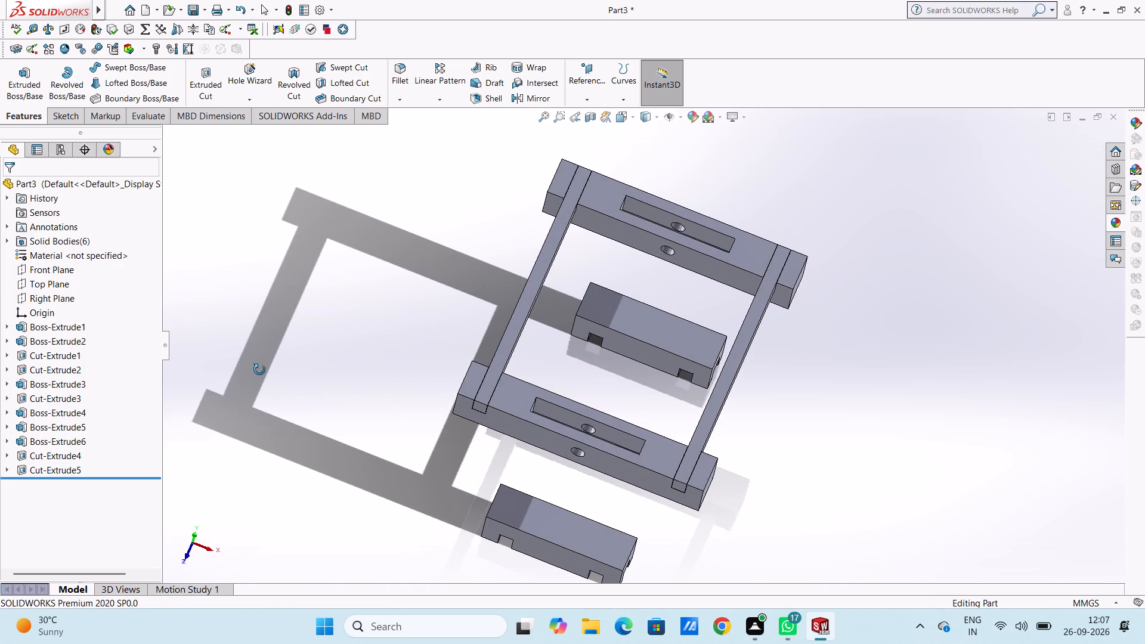
middle_click_drag(259, 370, 262, 370)
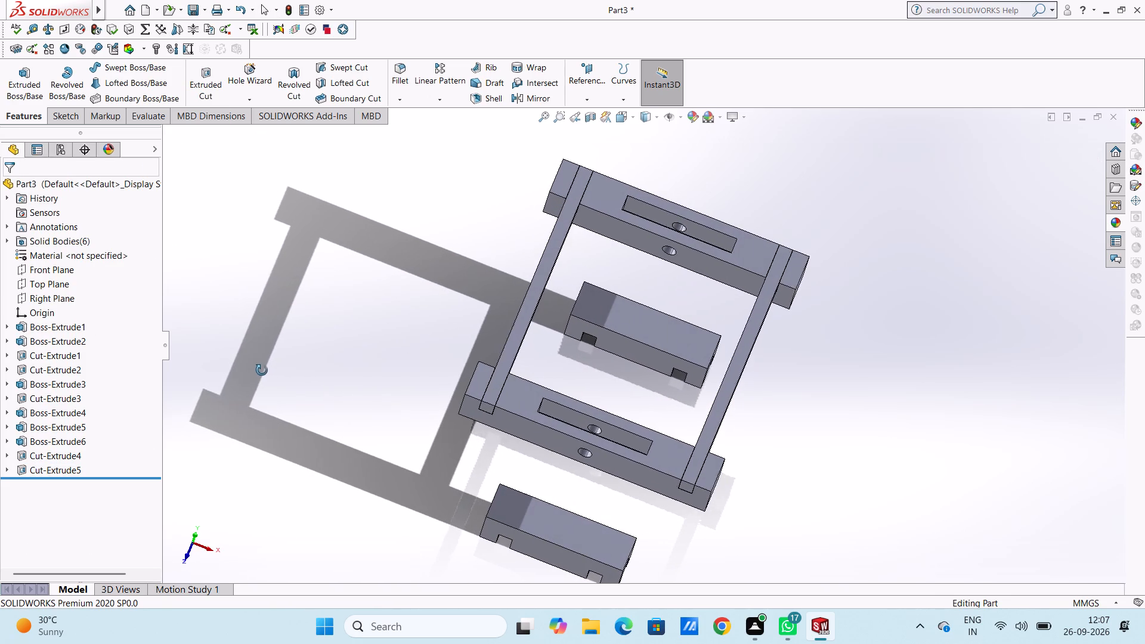
middle_click_drag(262, 370, 233, 394)
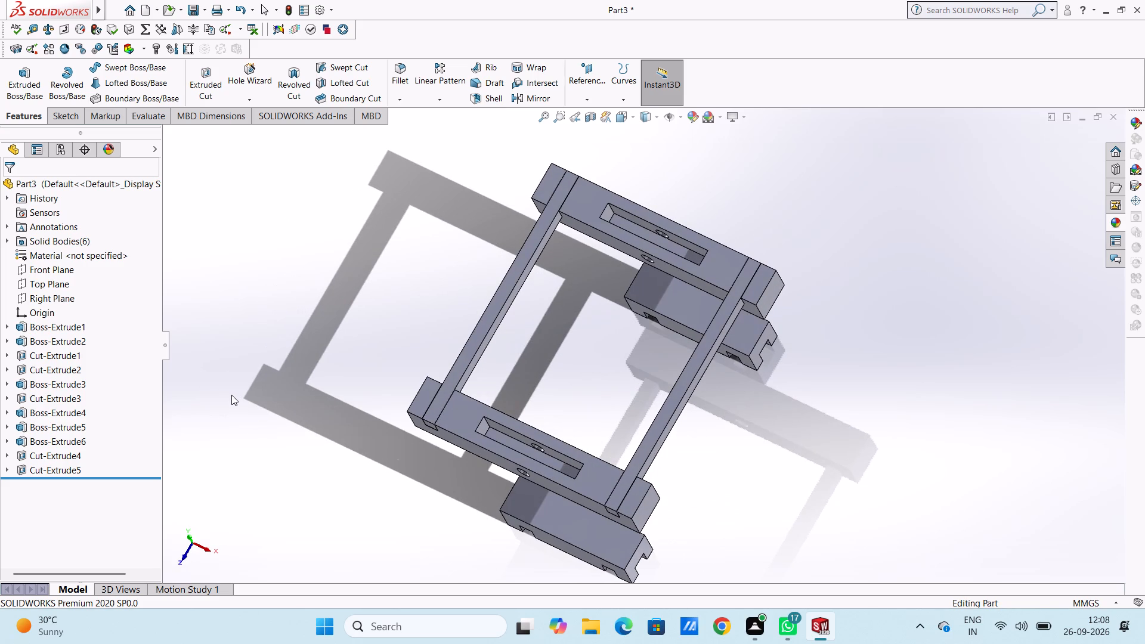
scroll(282, 346, "up", 1)
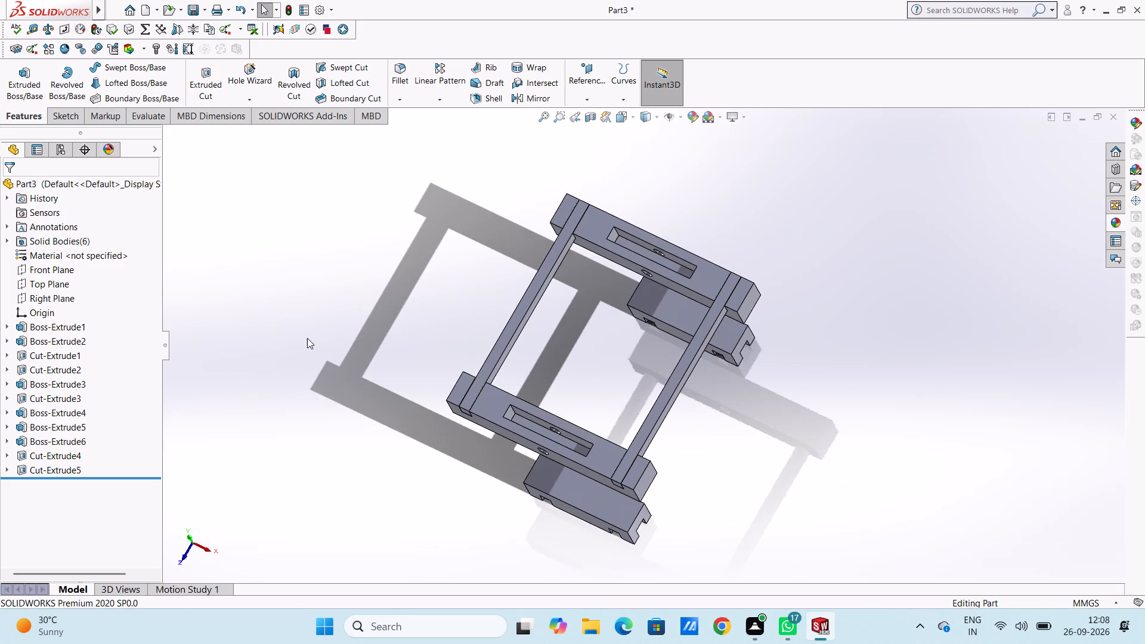
scroll(308, 338, "up", 1)
middle_click_drag(310, 338, 375, 191)
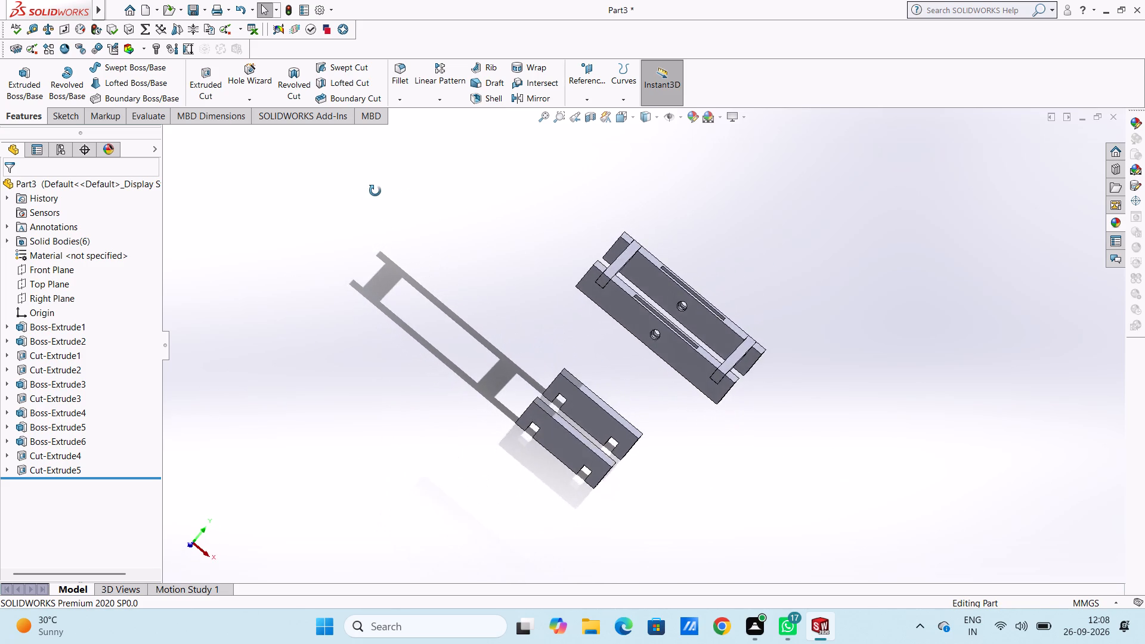
middle_click_drag(375, 191, 385, 187)
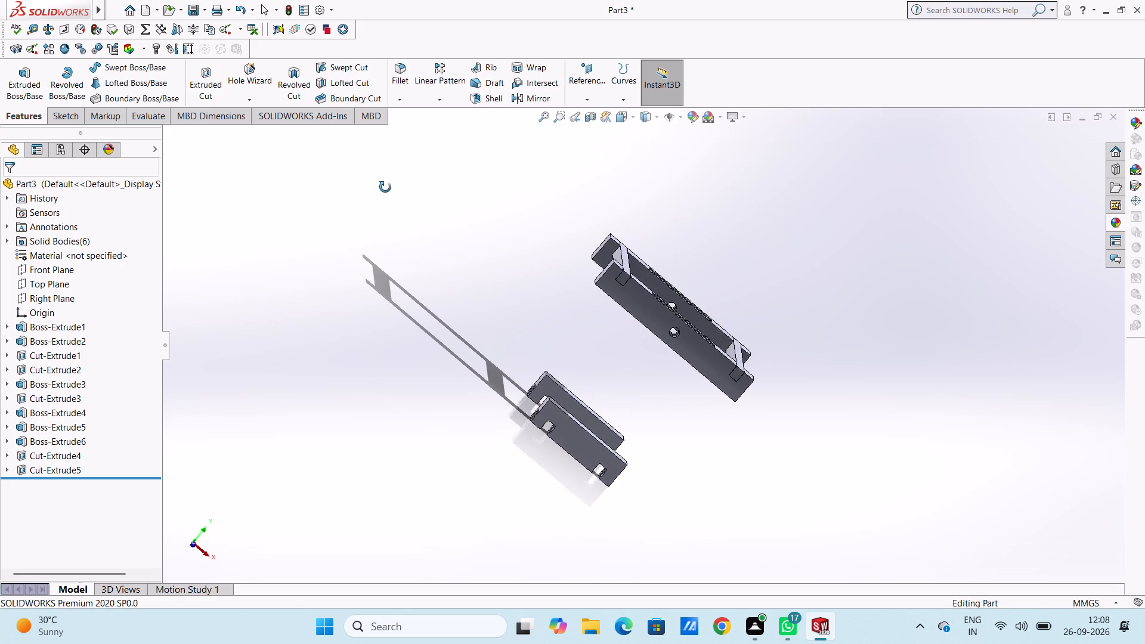
middle_click_drag(385, 187, 242, 262)
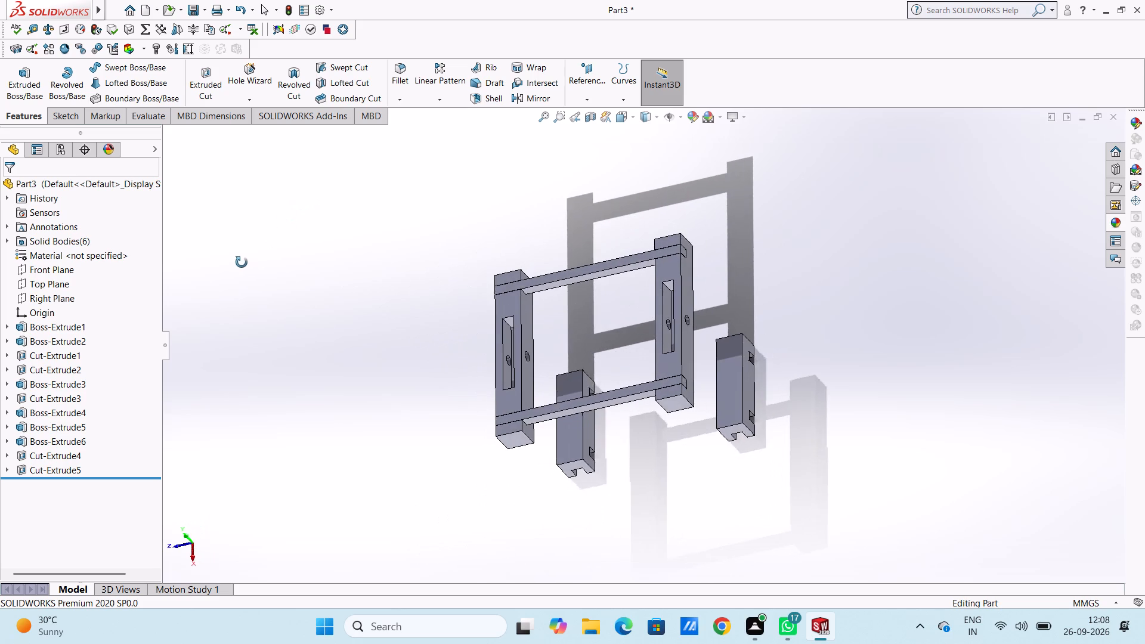
middle_click_drag(242, 262, 223, 243)
middle_click_drag(936, 417, 1048, 298)
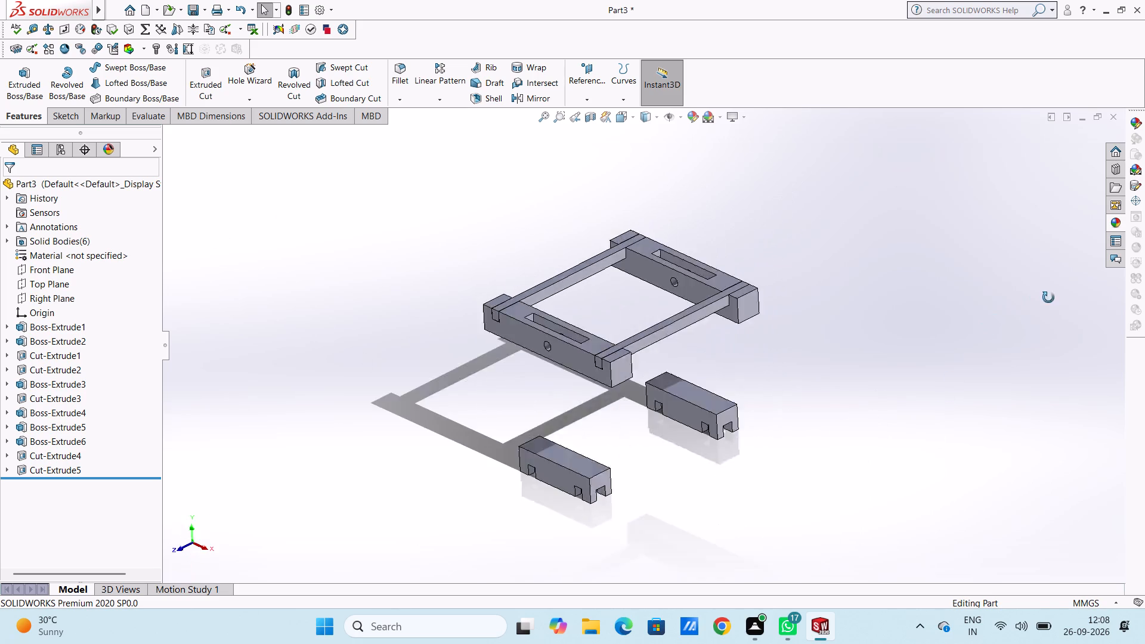
middle_click_drag(1048, 298, 1069, 301)
middle_click_drag(682, 330, 687, 363)
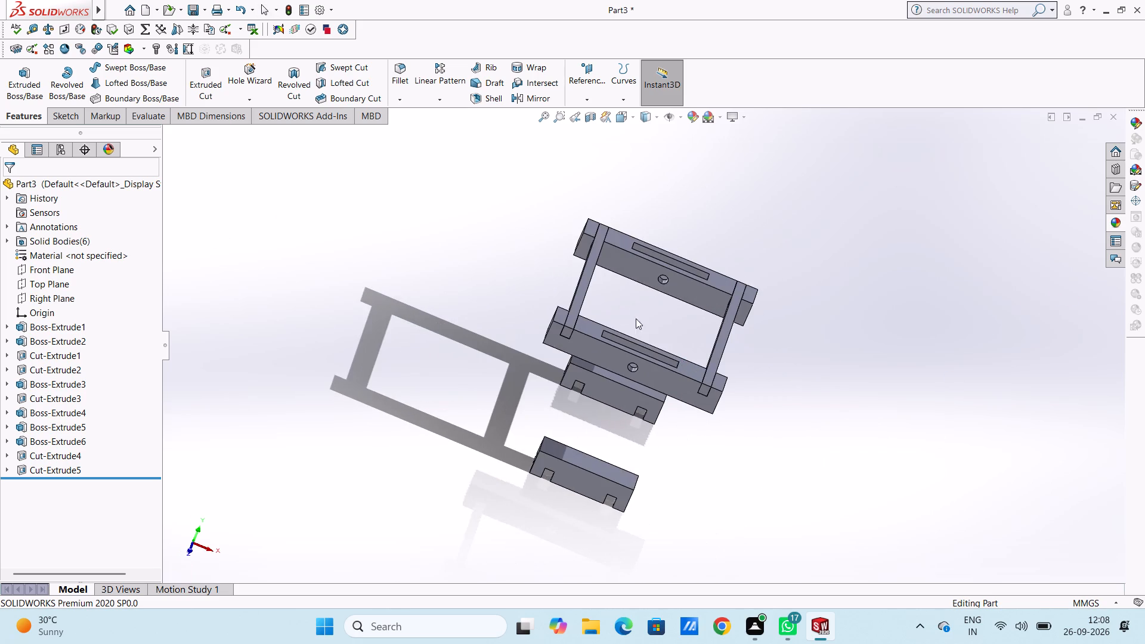
scroll(598, 304, "up", 2)
scroll(655, 300, "down", 4)
middle_click_drag(767, 315, 719, 321)
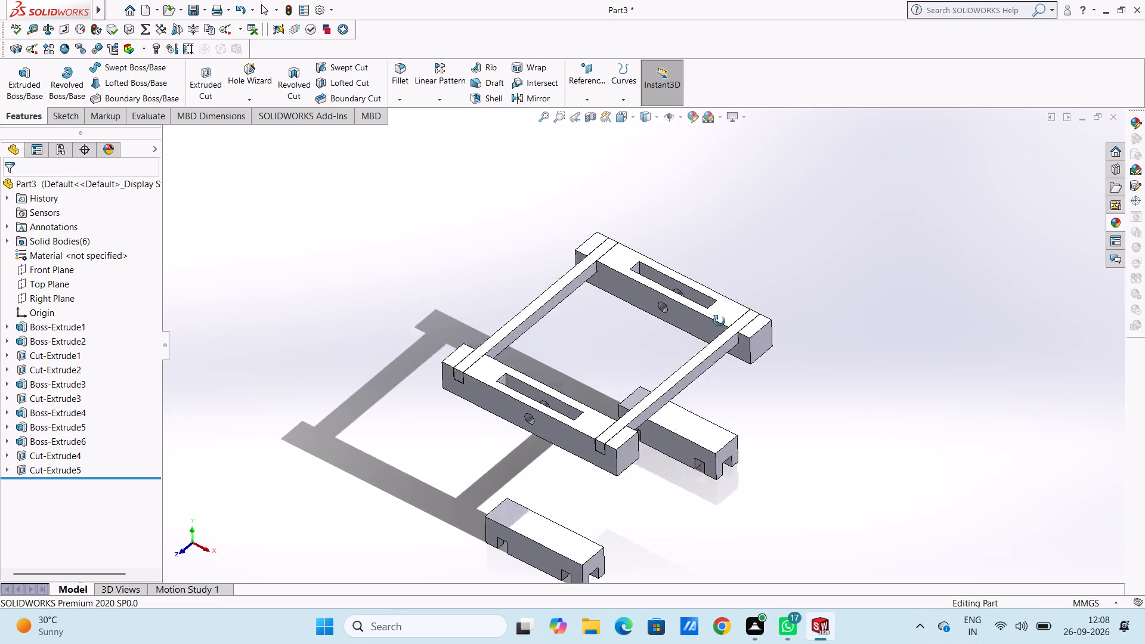
middle_click_drag(719, 321, 728, 384)
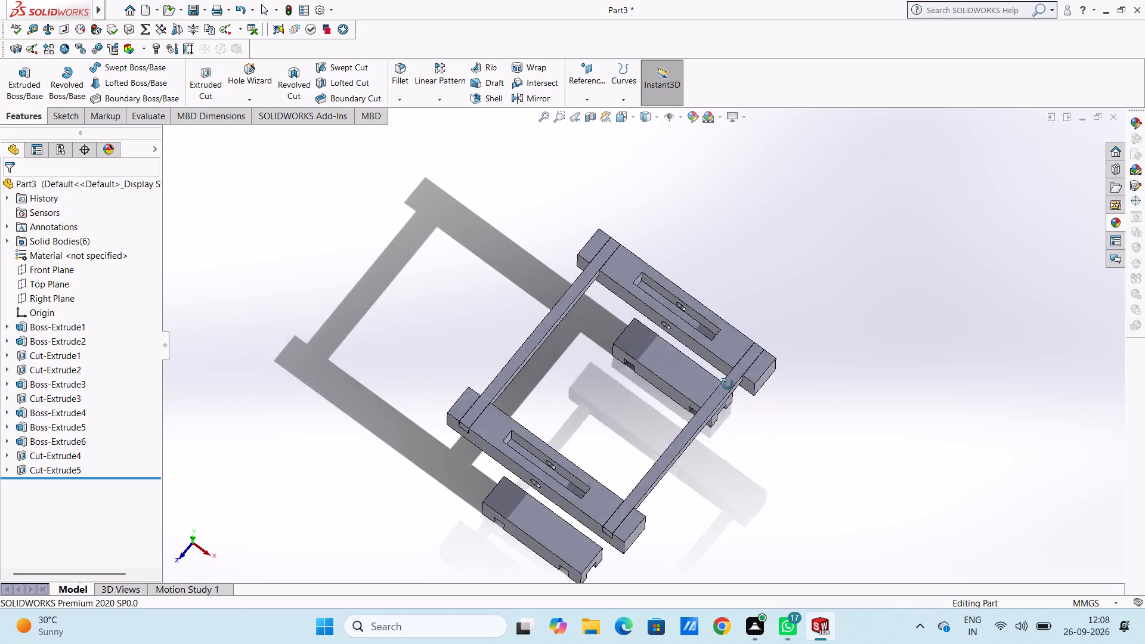
middle_click_drag(728, 384, 738, 310)
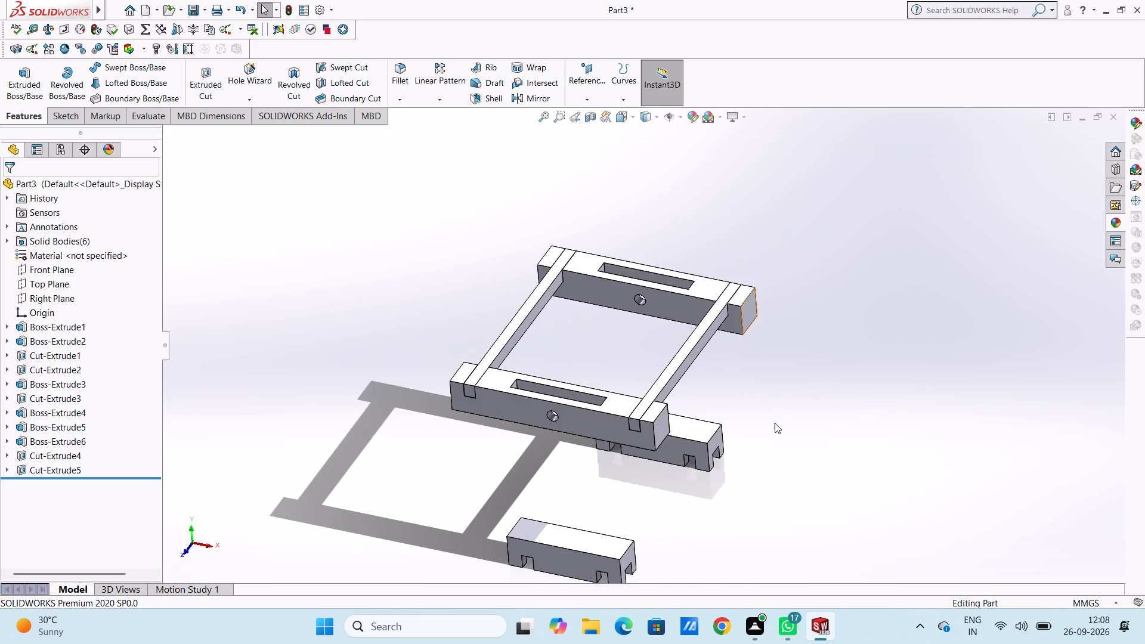
key("ctrl+7")
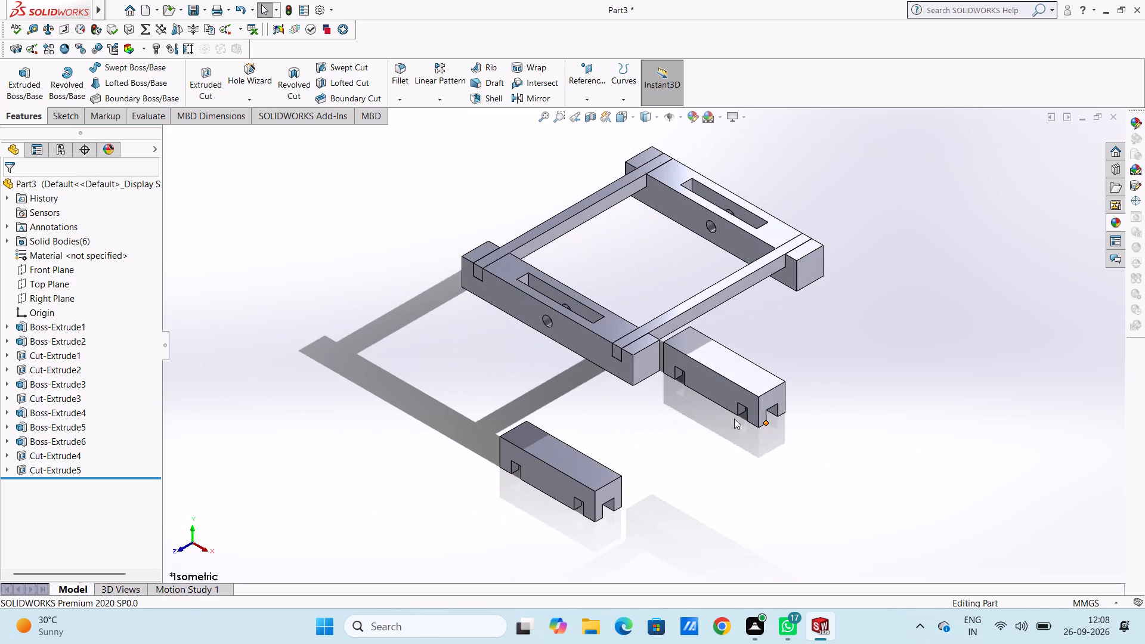
Start a sketch on the long rear inner wall of the pocket in the front upper bar.
scroll(487, 333, "down", 1)
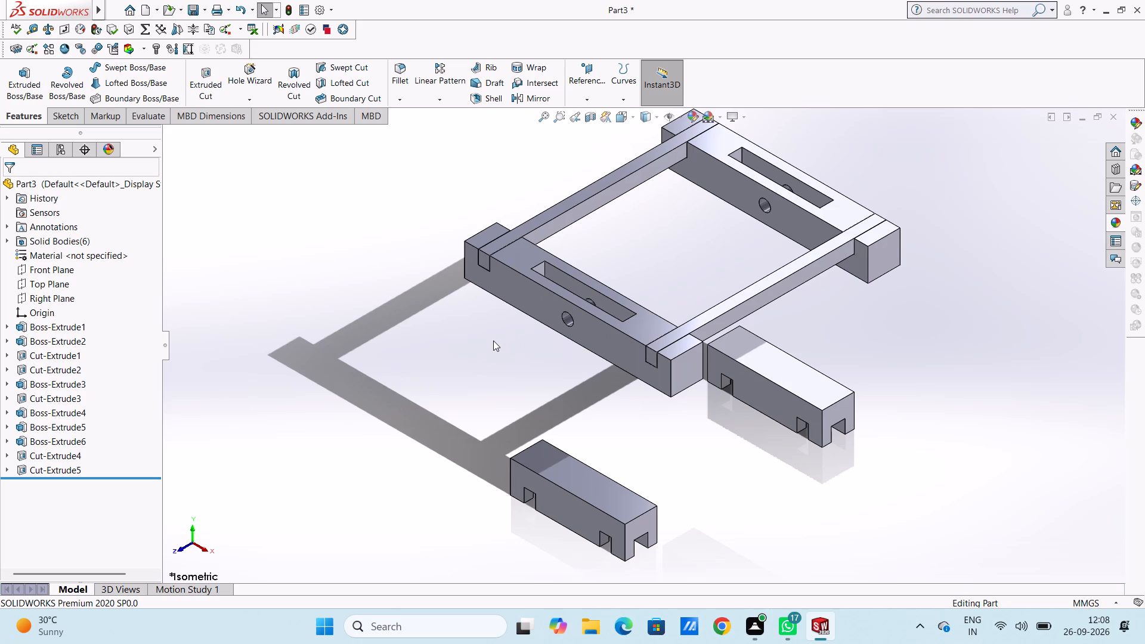
key("ctrl+1")
scroll(493, 340, "down", 1)
scroll(493, 340, "up", 1)
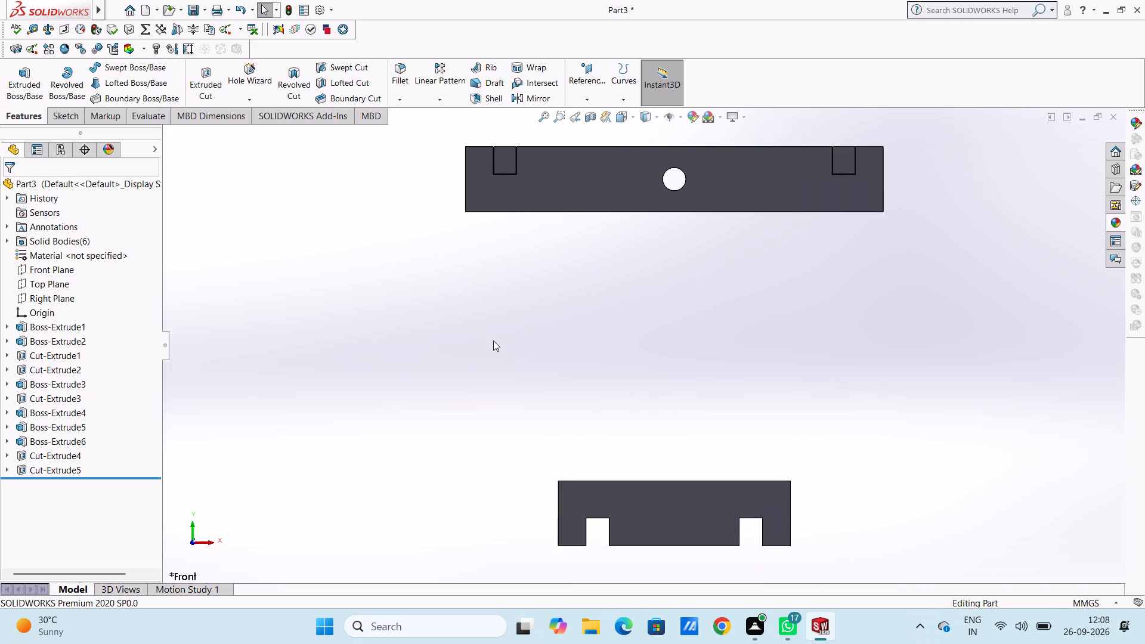
scroll(493, 340, "up", 2)
middle_click_drag(698, 182, 698, 210)
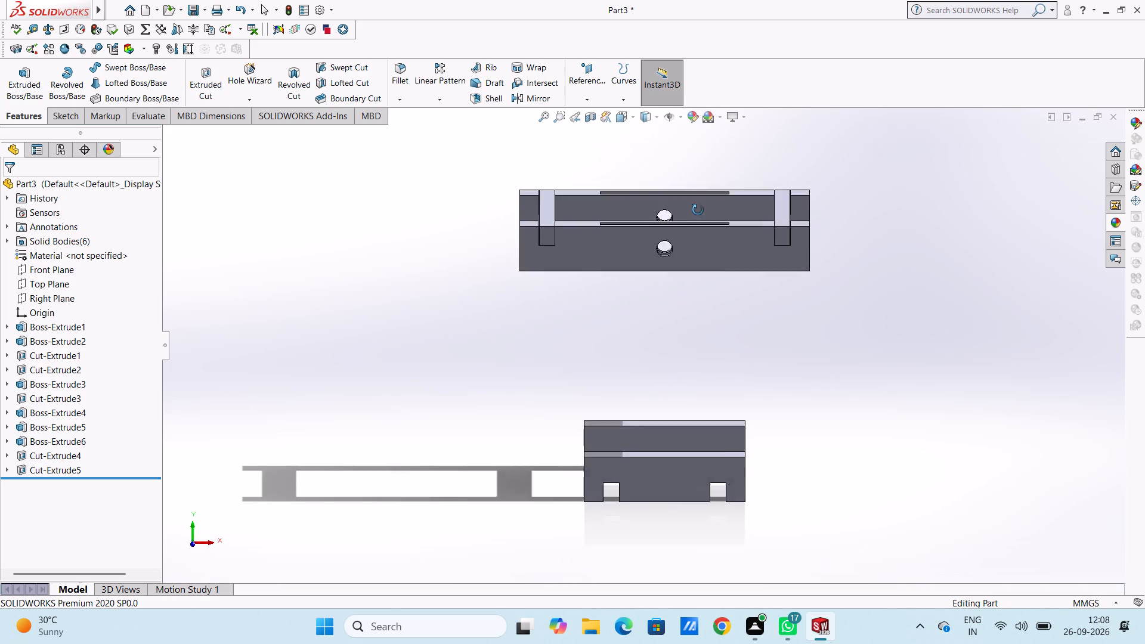
middle_click_drag(698, 210, 697, 317)
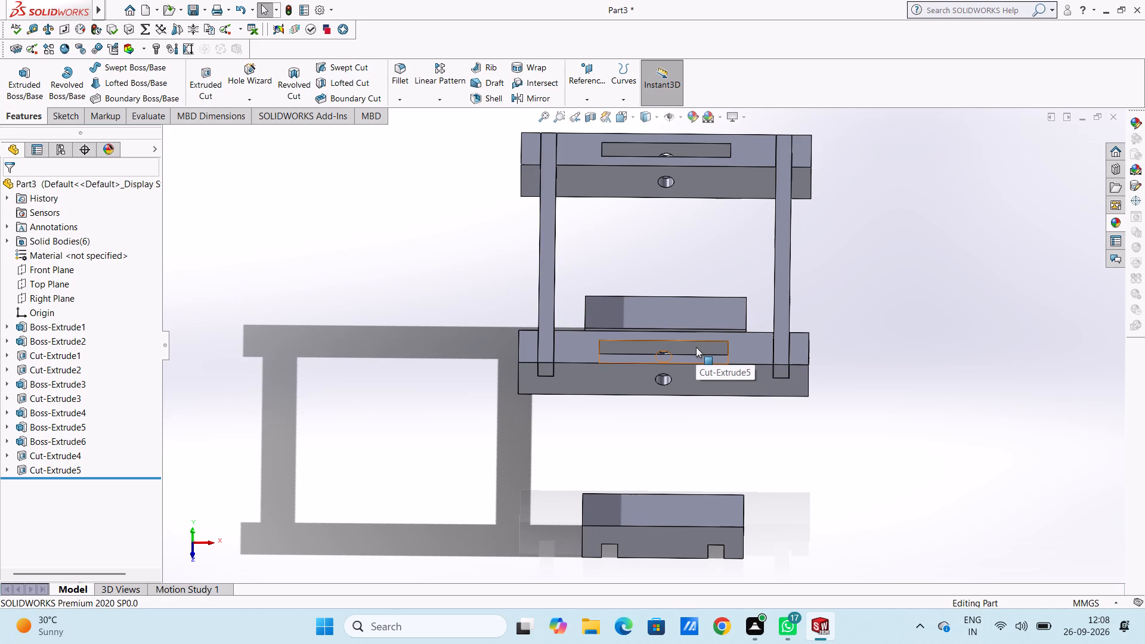
left_click(696, 347)
left_click(750, 314)
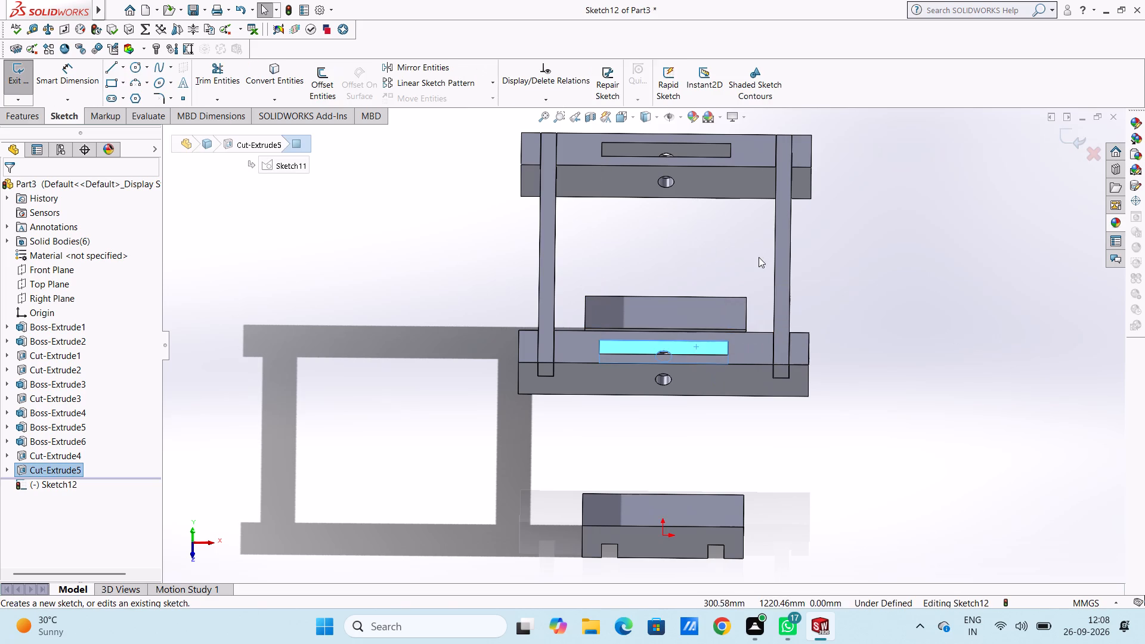
left_click(751, 245)
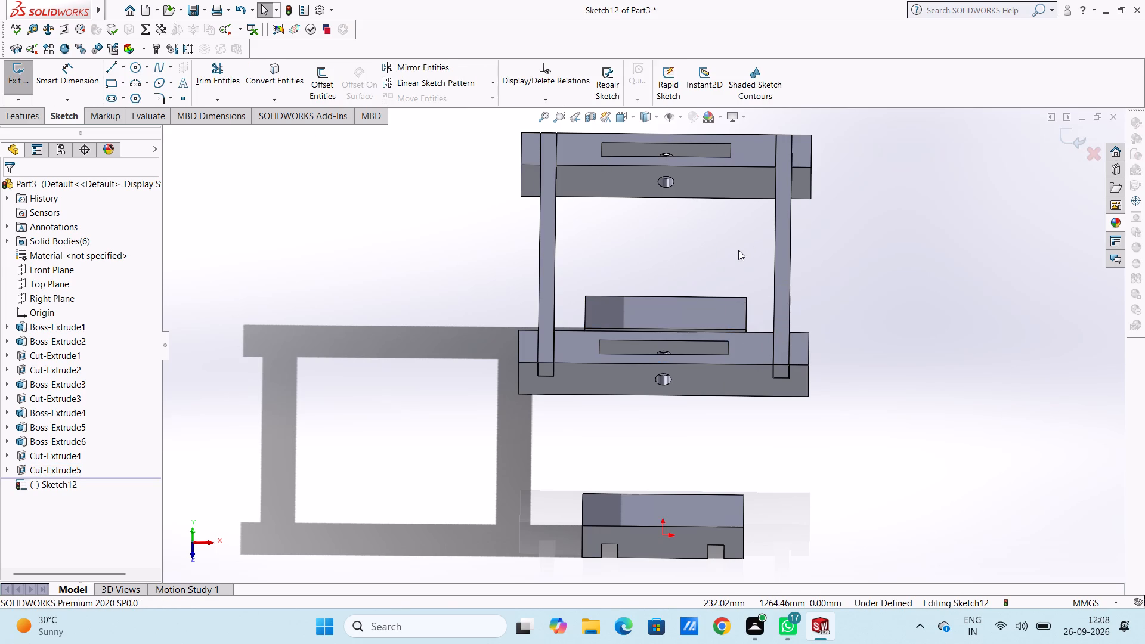
Sketch a closed 400 × 100 mm rectangle of lines hanging from the bar's top edge, extending 200 mm either side of its midpoint.
key("ctrl+1")
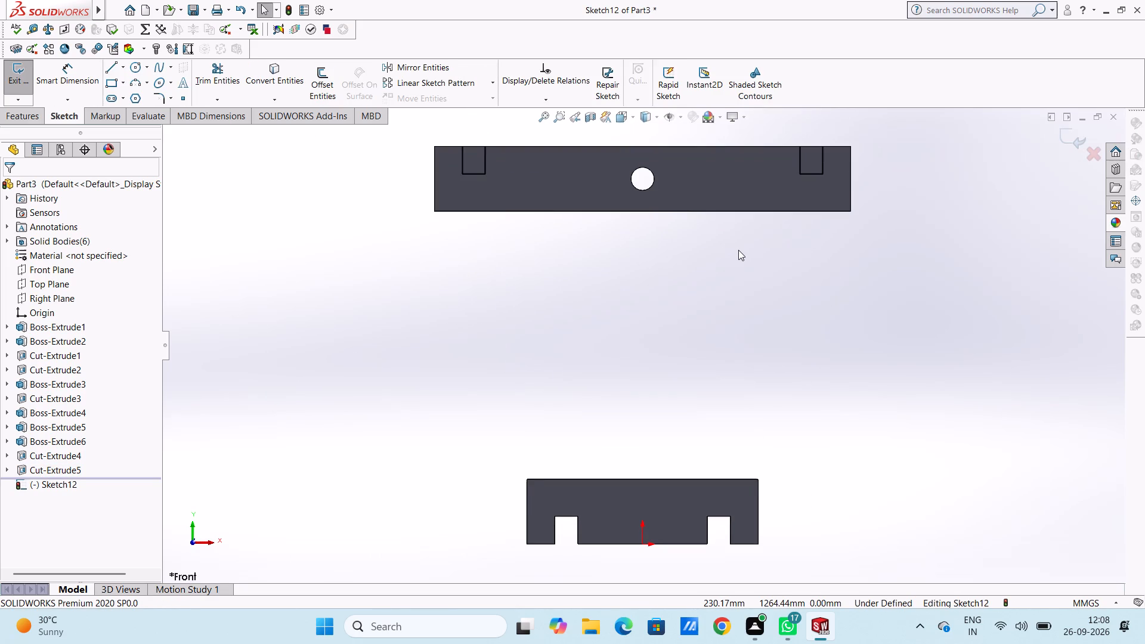
scroll(738, 250, "up", 1)
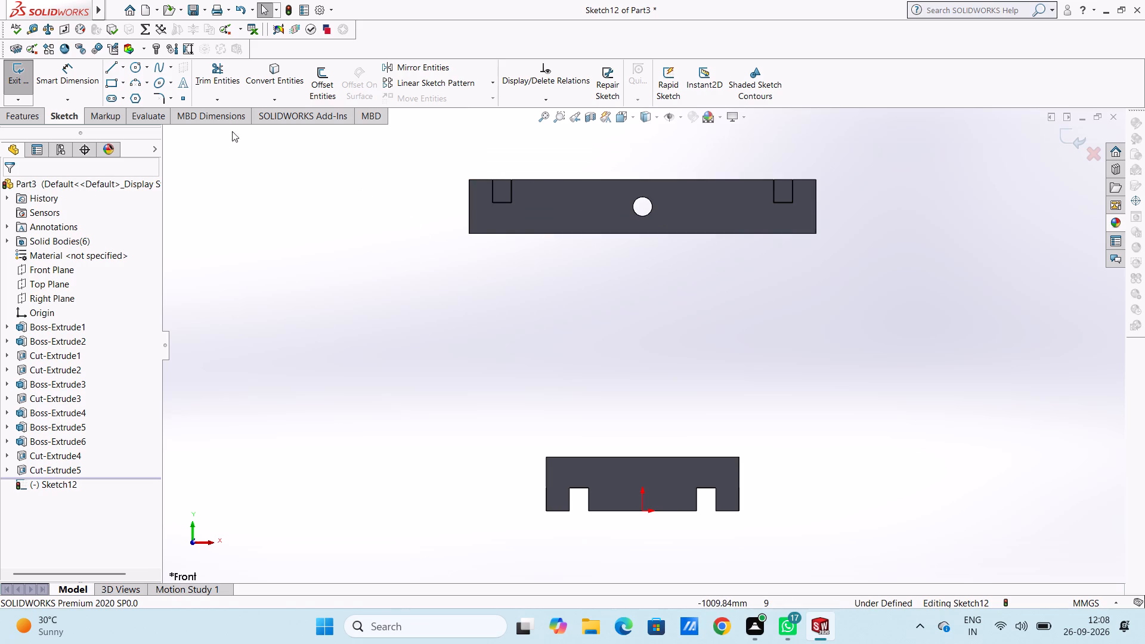
left_click(109, 69)
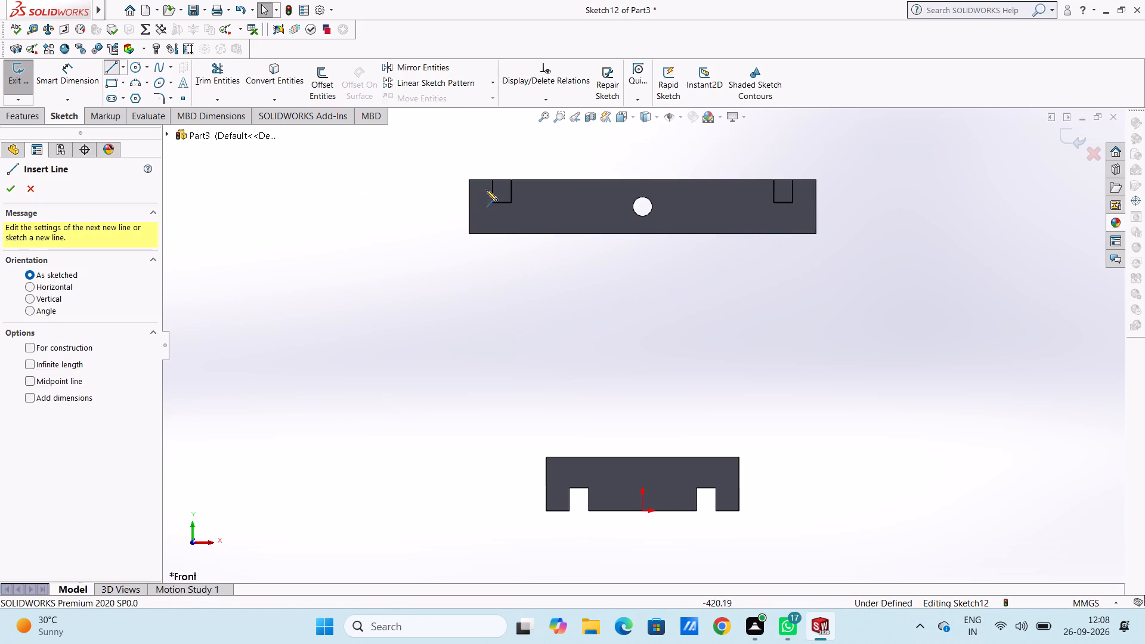
left_click(642, 178)
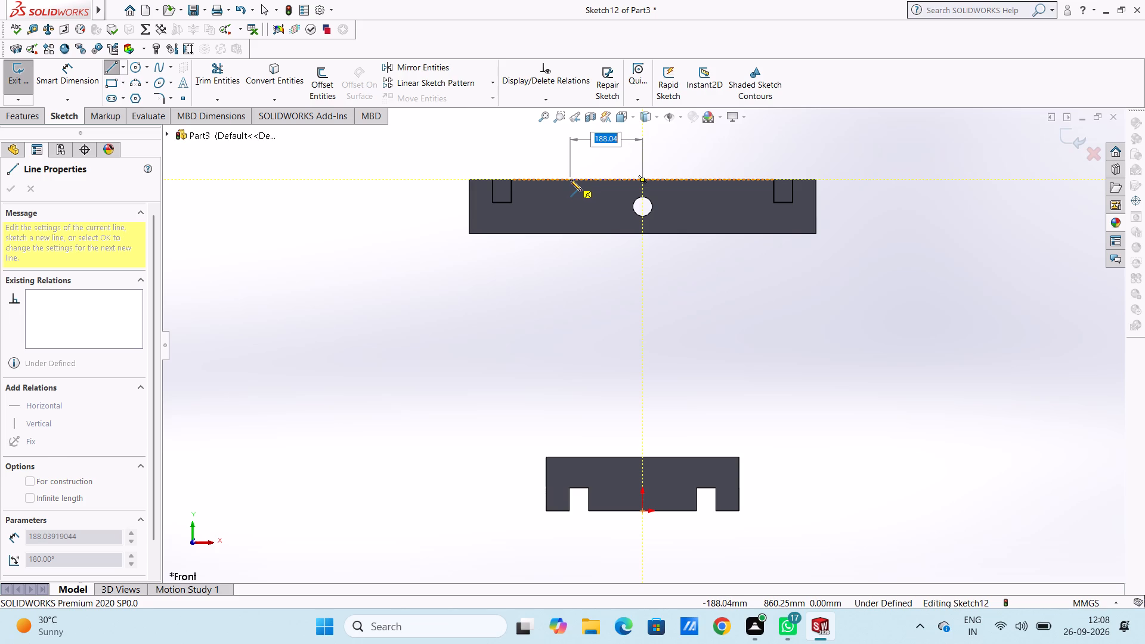
type("200")
key("Return")
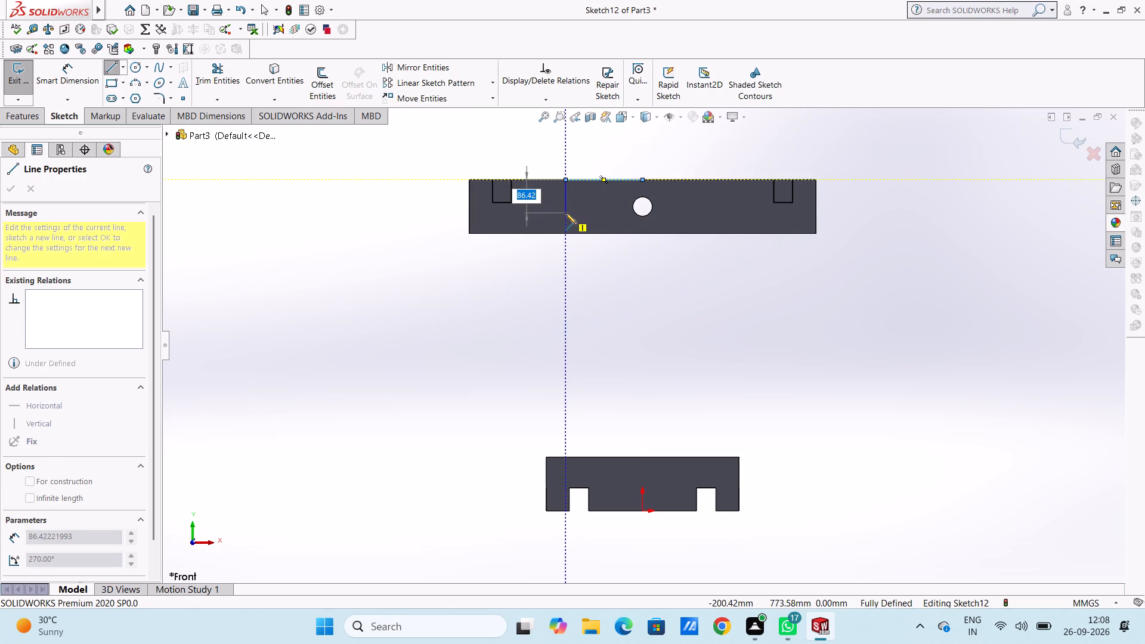
type("100")
key("Return")
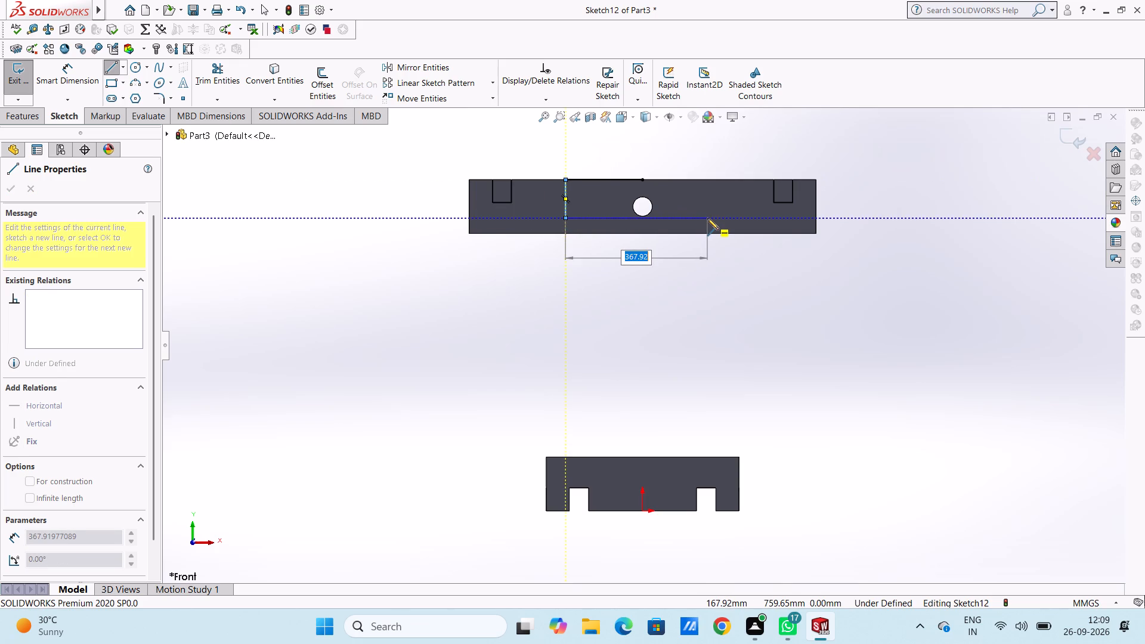
type("400")
key("Return")
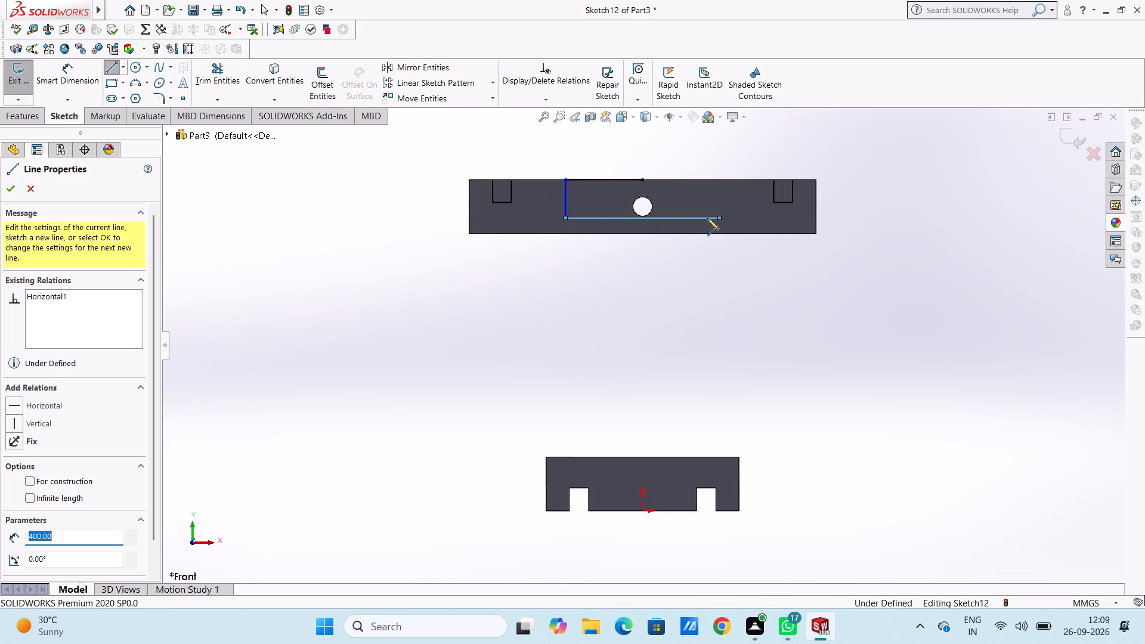
left_click(718, 179)
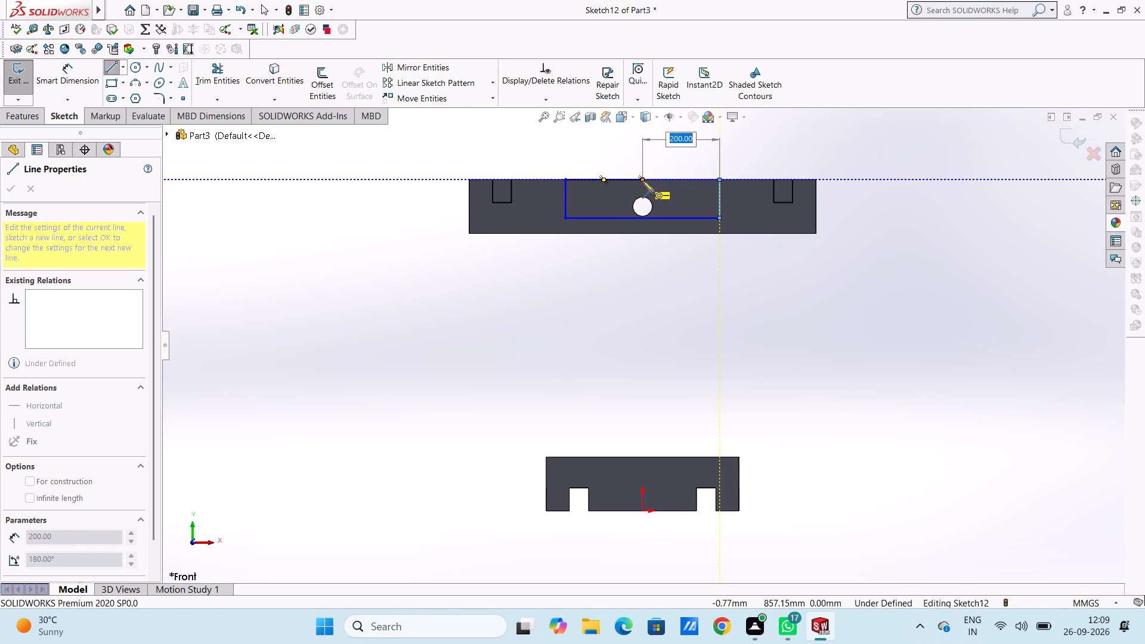
left_click(642, 181)
key("Escape")
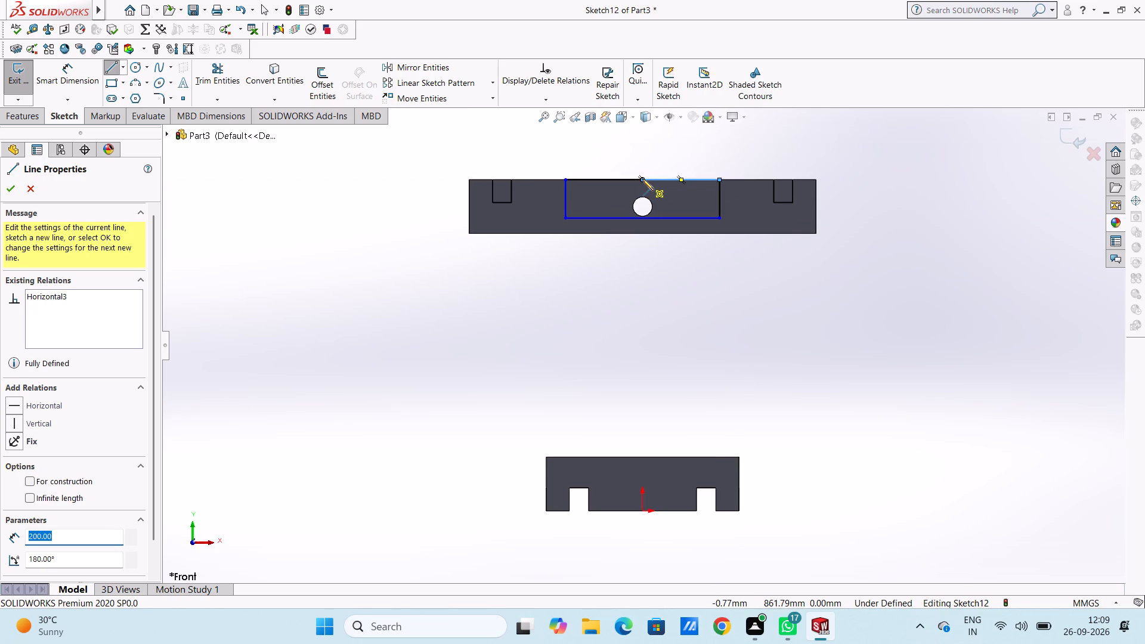
key("Escape")
key("Escape")
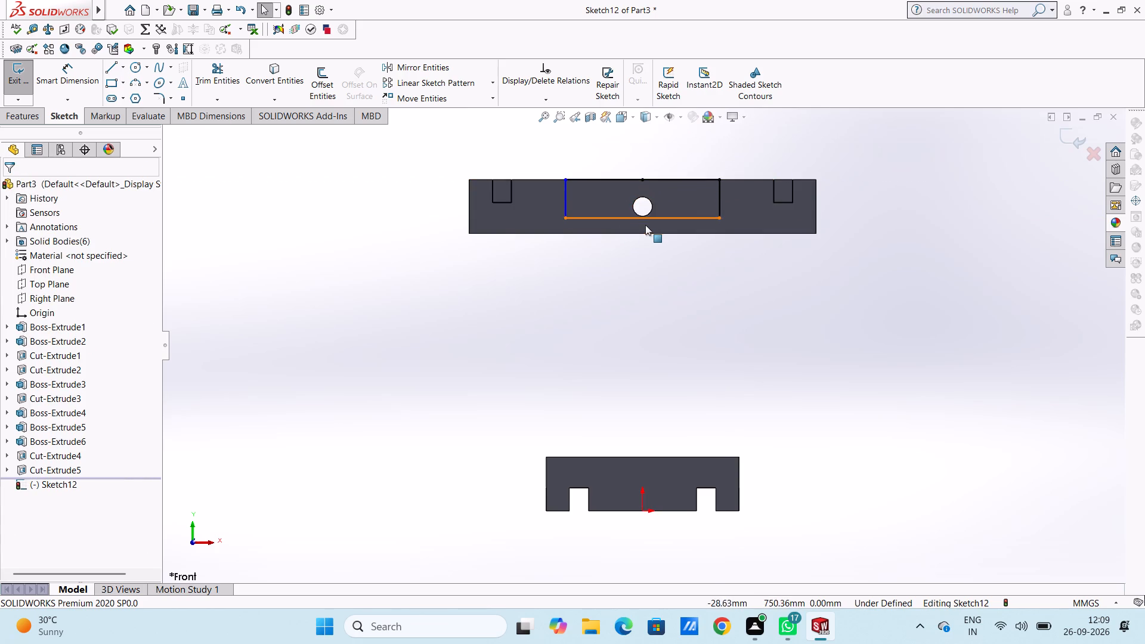
Draw two 60 mm lines along the rectangle's top edge, one to each side of its midpoint.
scroll(667, 155, "down", 2)
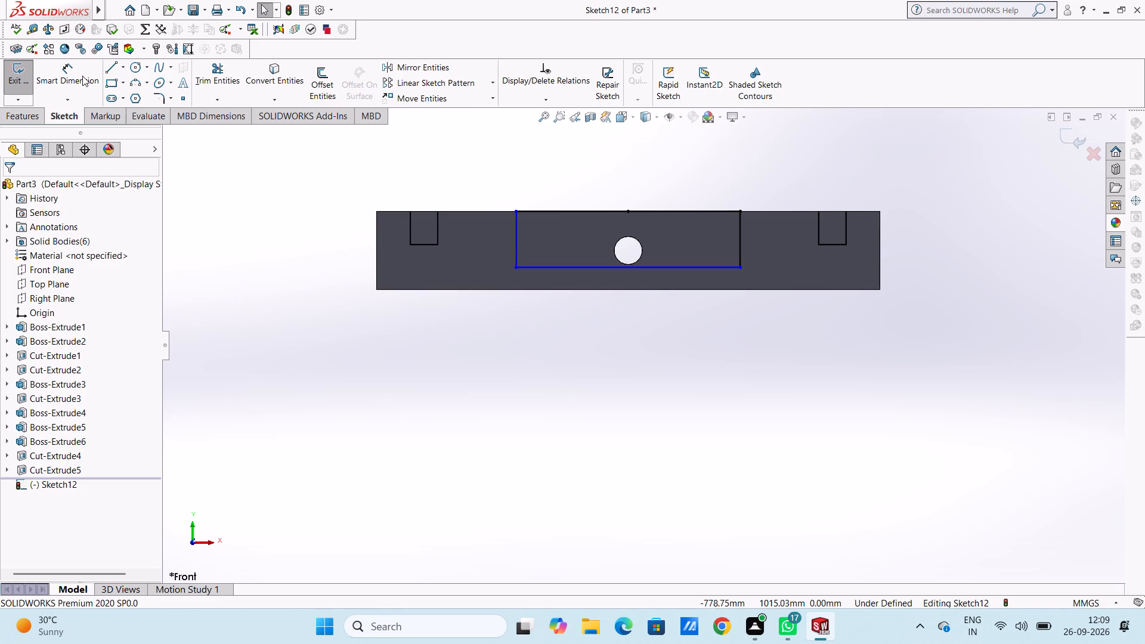
left_click(111, 66)
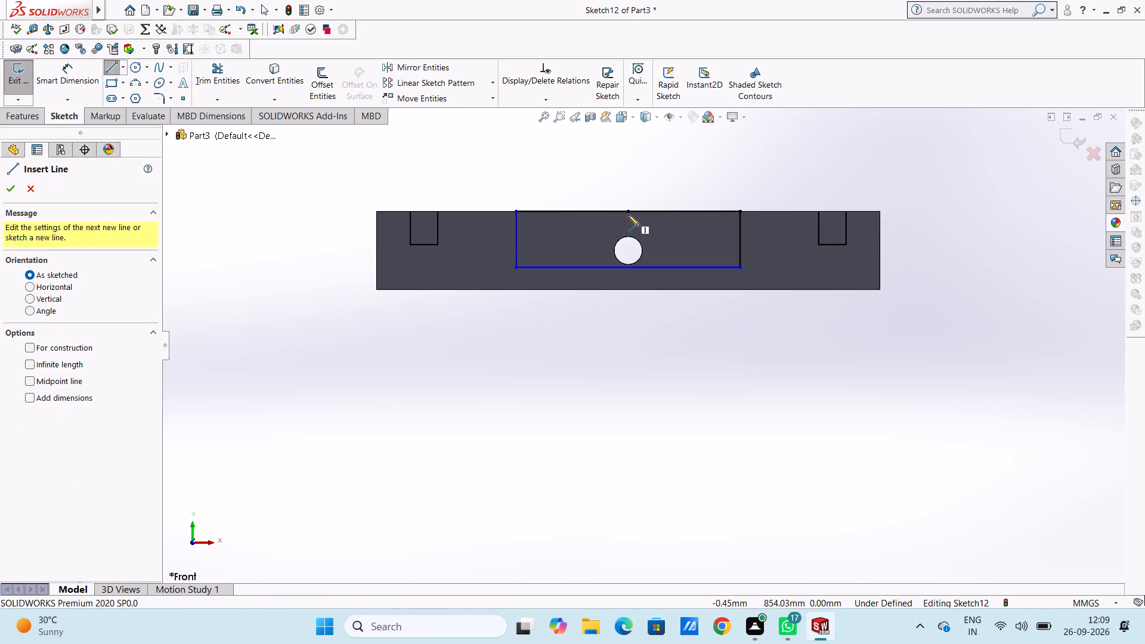
left_click(628, 213)
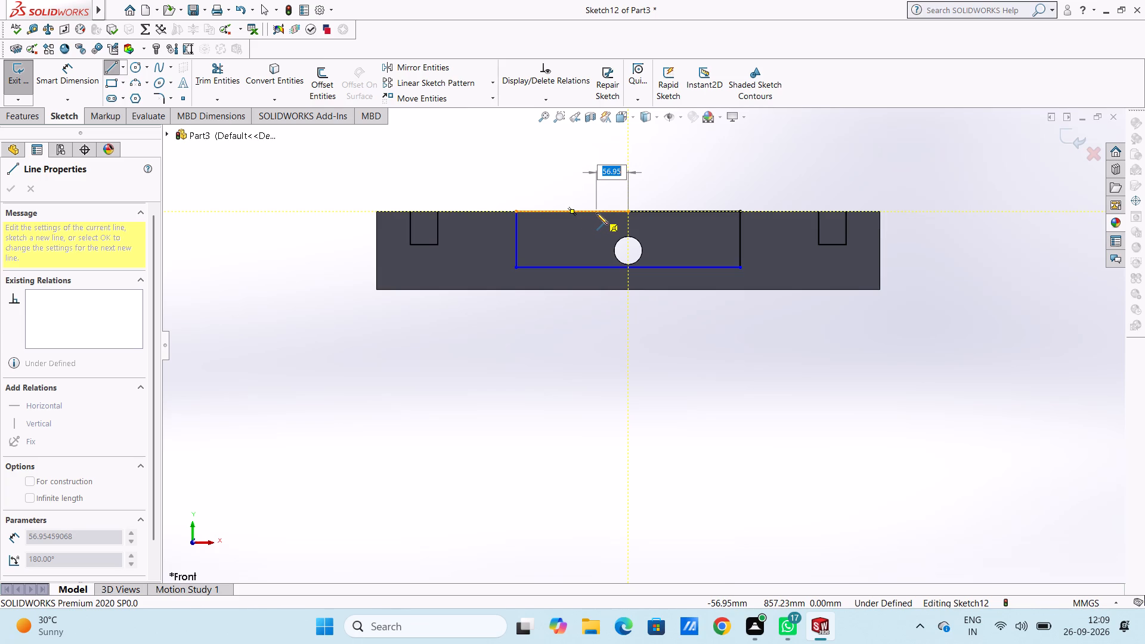
type("60")
key("Return")
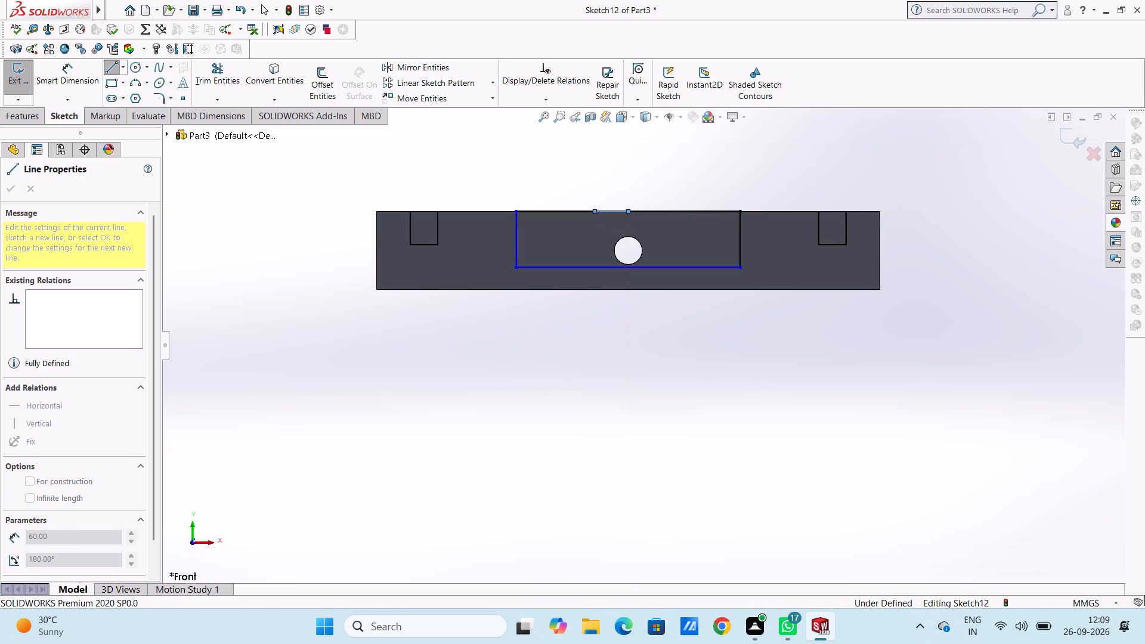
key("Escape")
key("Escape")
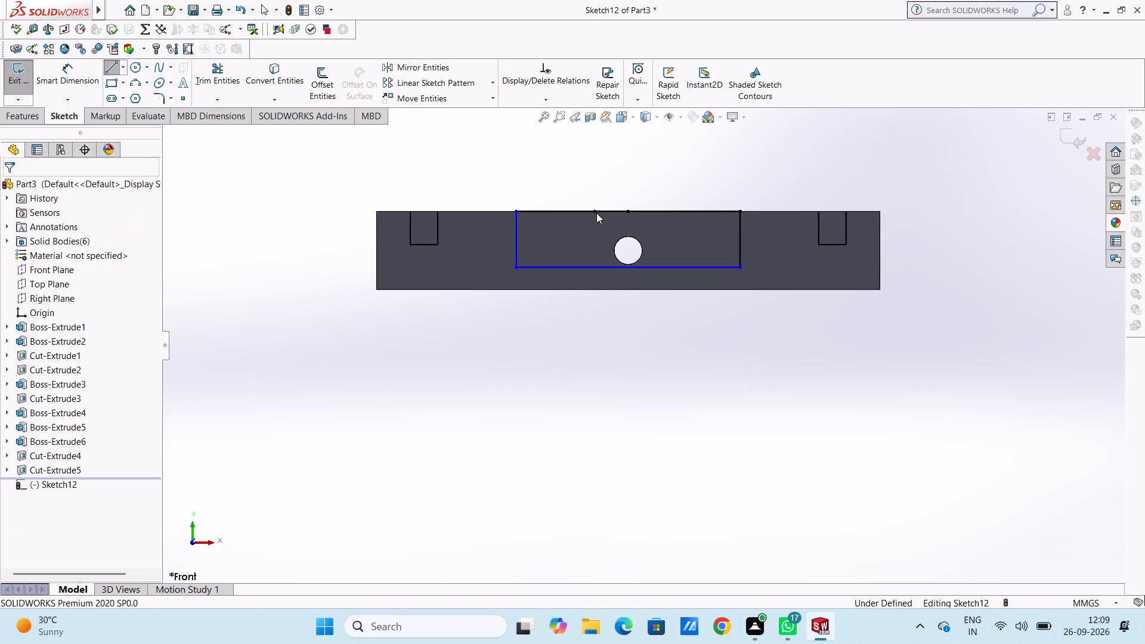
left_click(112, 70)
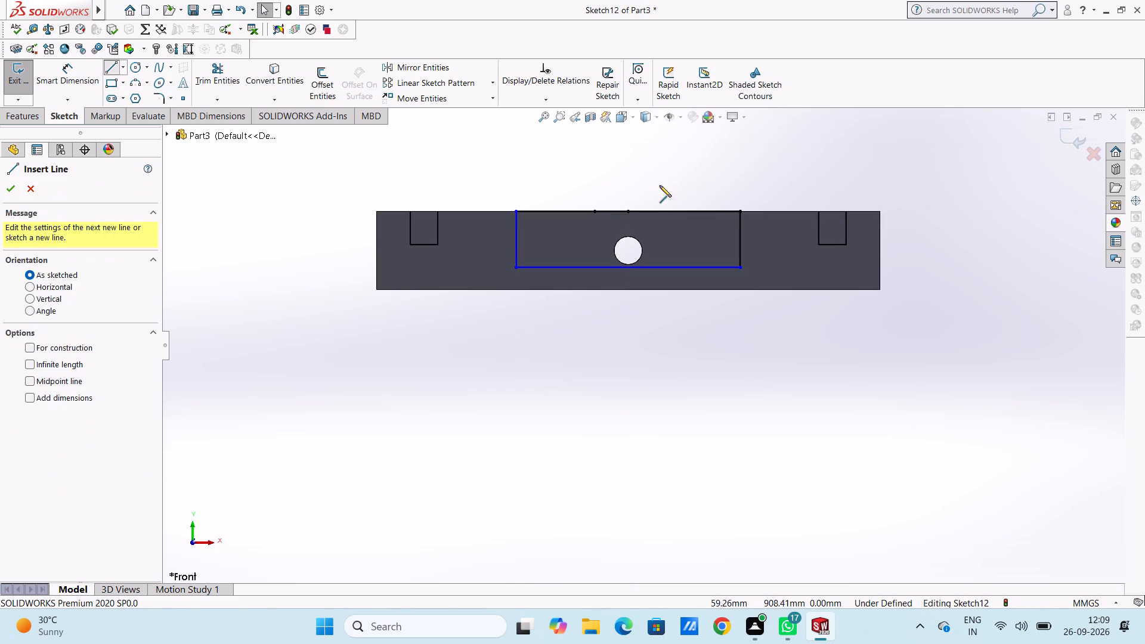
left_click(629, 210)
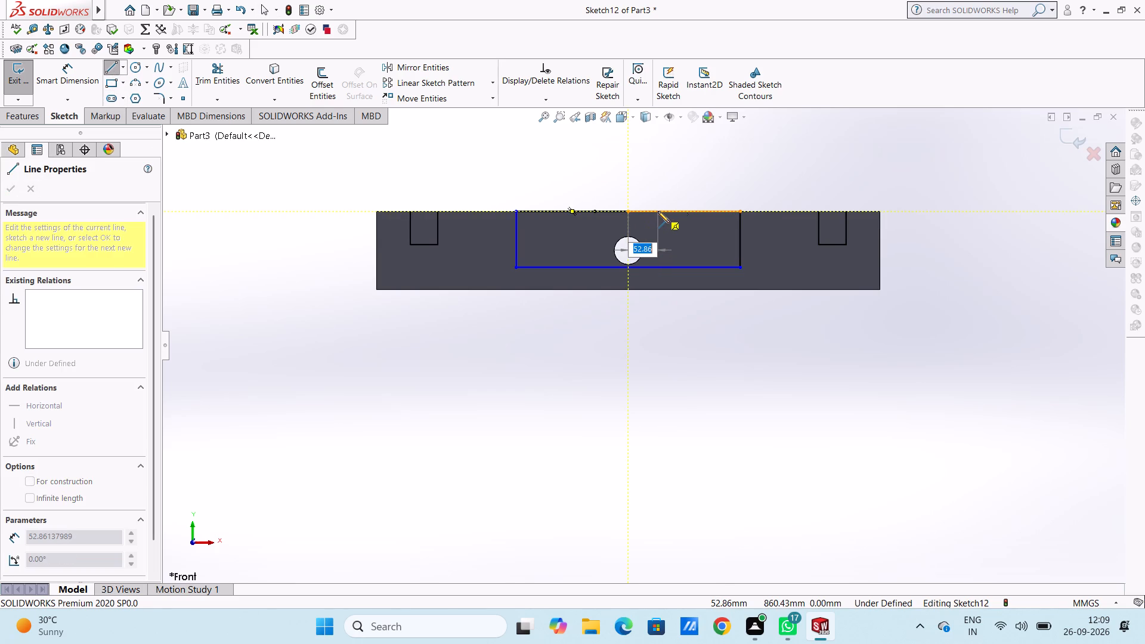
type("60")
key("Return")
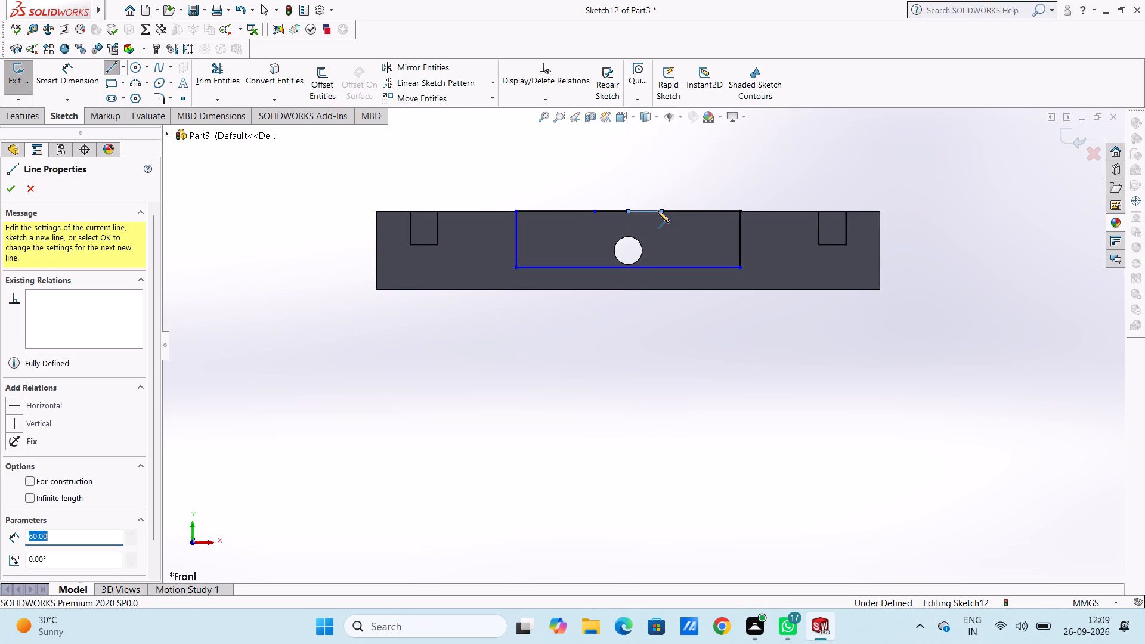
key("Escape")
key("Escape")
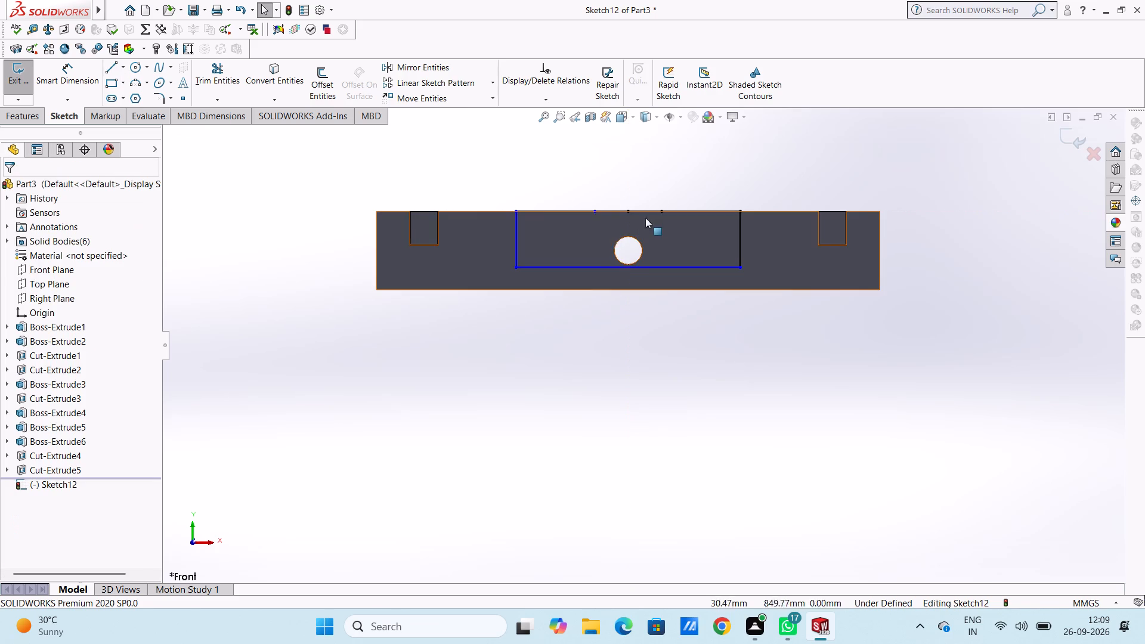
Draw a three-point arc of about 66.6 mm radius between the outer ends of the 60 mm lines, bulging down around the hole.
left_click(131, 79)
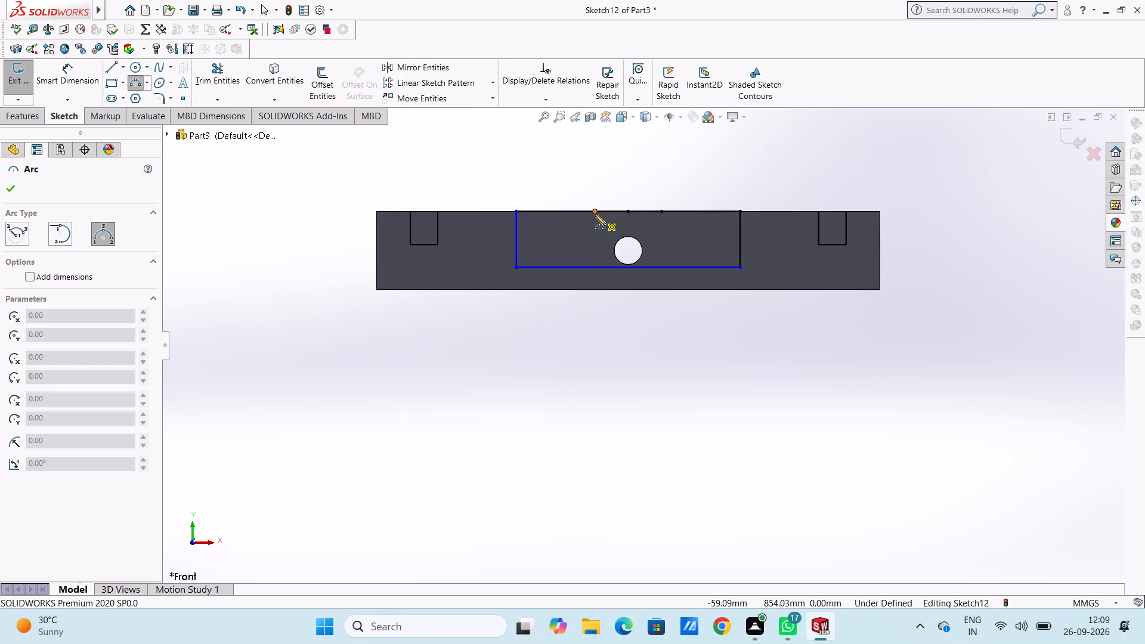
left_click(595, 213)
left_click(663, 213)
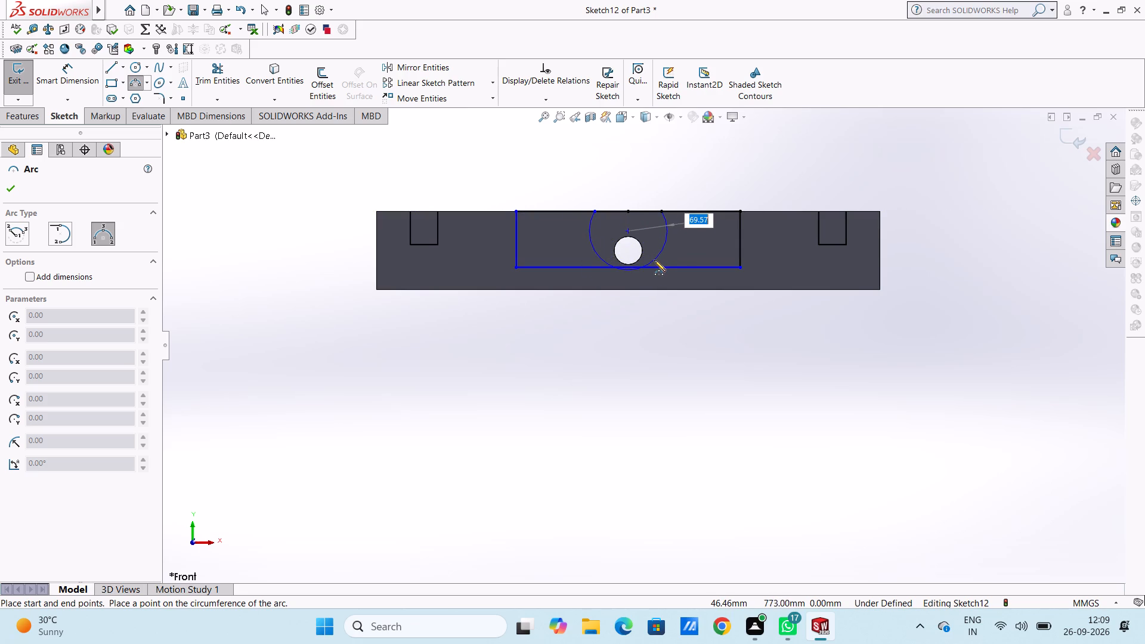
scroll(654, 258, "down", 6)
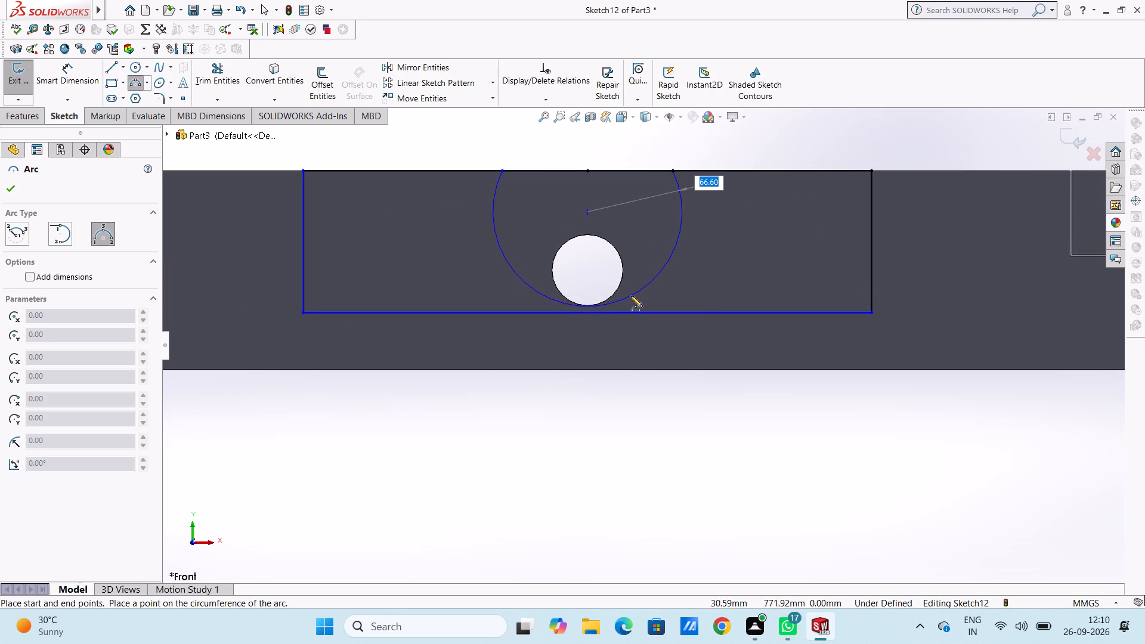
left_click(631, 296)
key("Escape")
key("Escape")
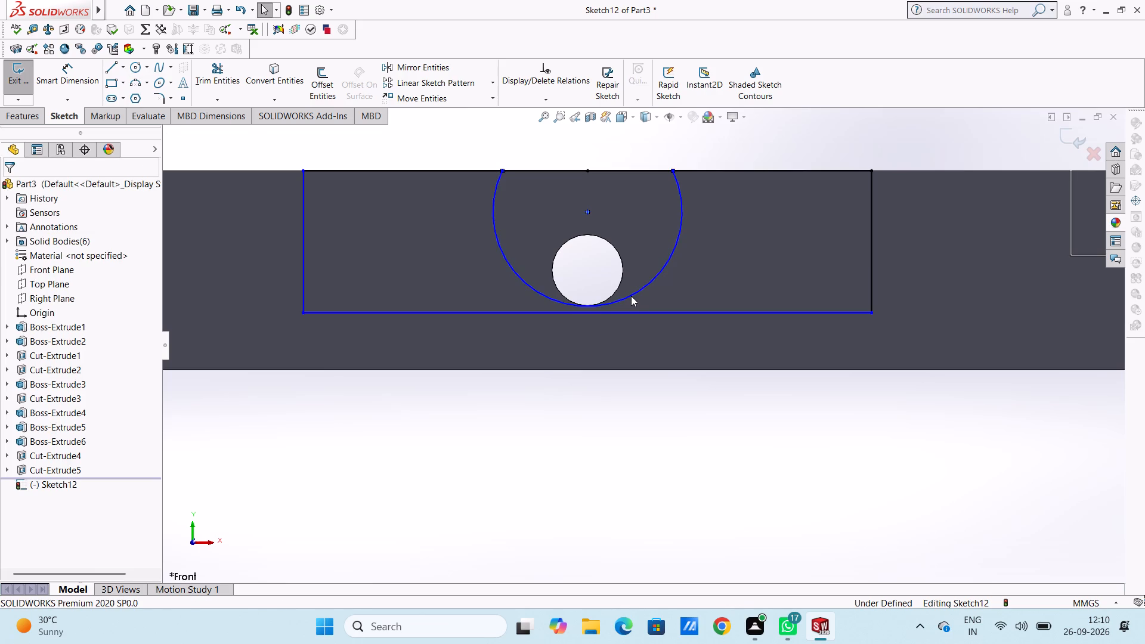
Dimension the arc's radius, keeping its drawn size.
scroll(631, 296, "up", 3)
left_click(59, 63)
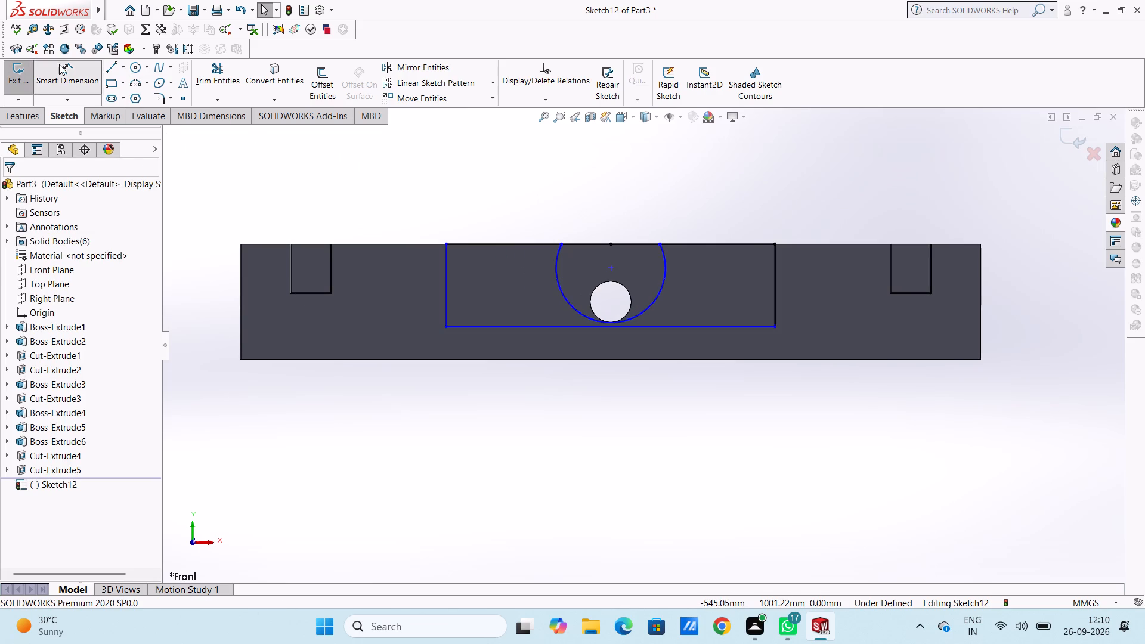
left_click(565, 298)
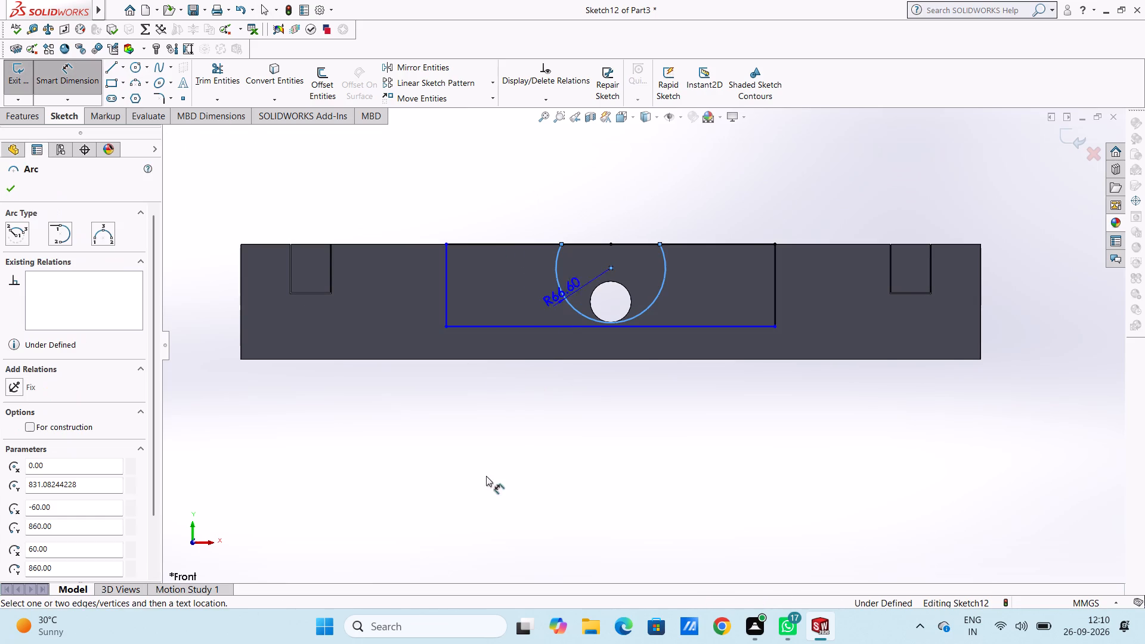
left_click(474, 492)
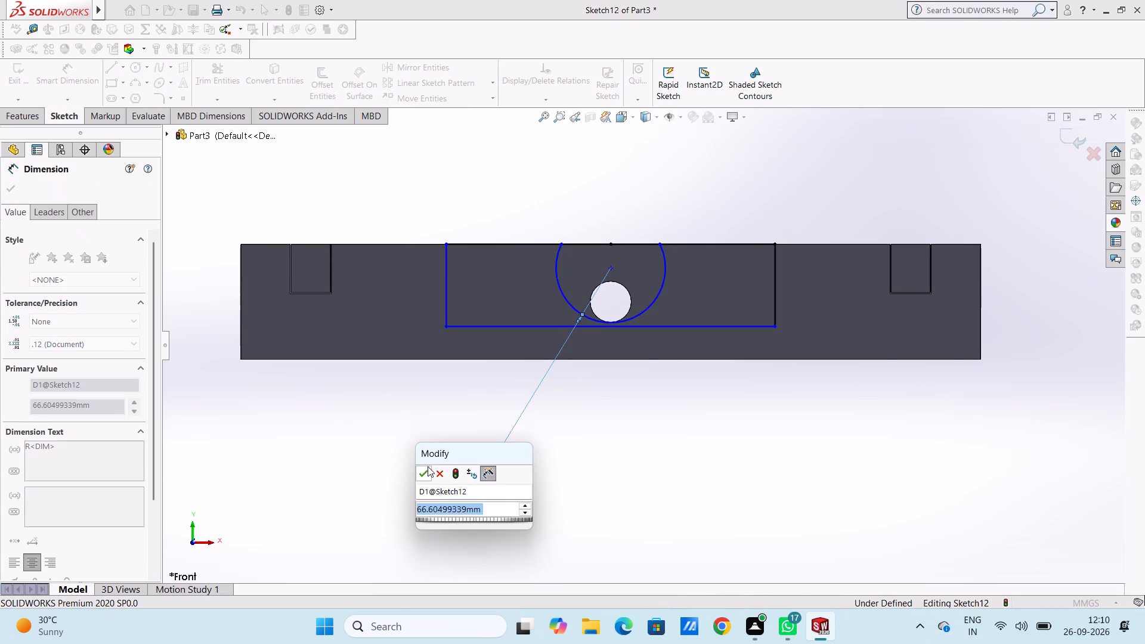
left_click(422, 470)
left_click(402, 447)
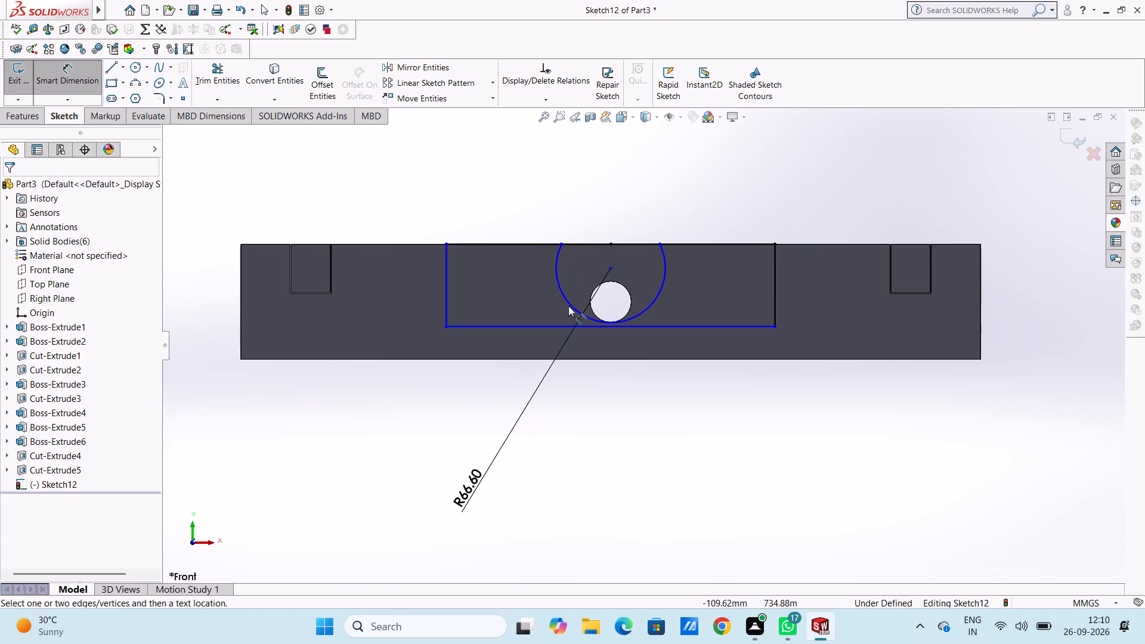
Dimension the horizontal distance between the arc's two upper endpoints, keeping its drawn size.
left_click(563, 244)
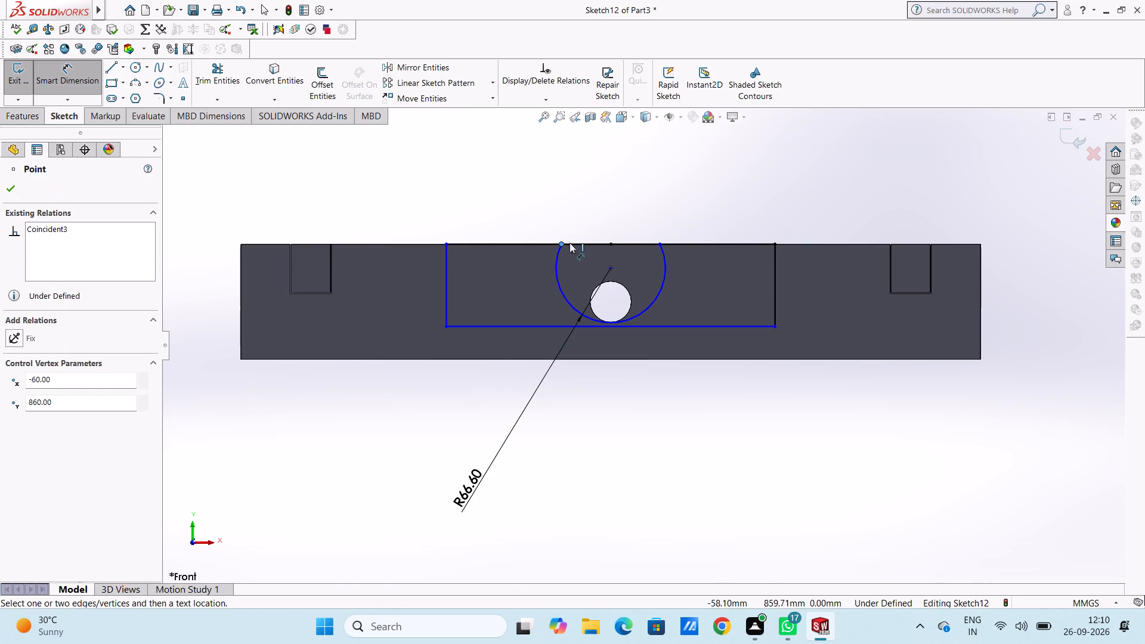
left_click(660, 244)
left_click(658, 156)
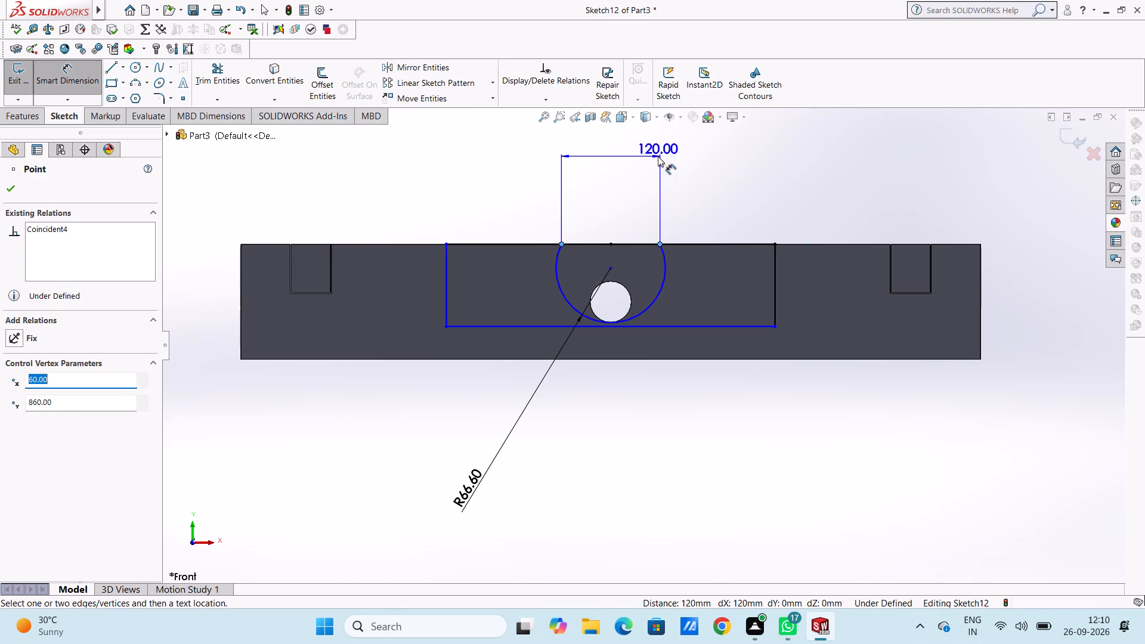
left_click(603, 140)
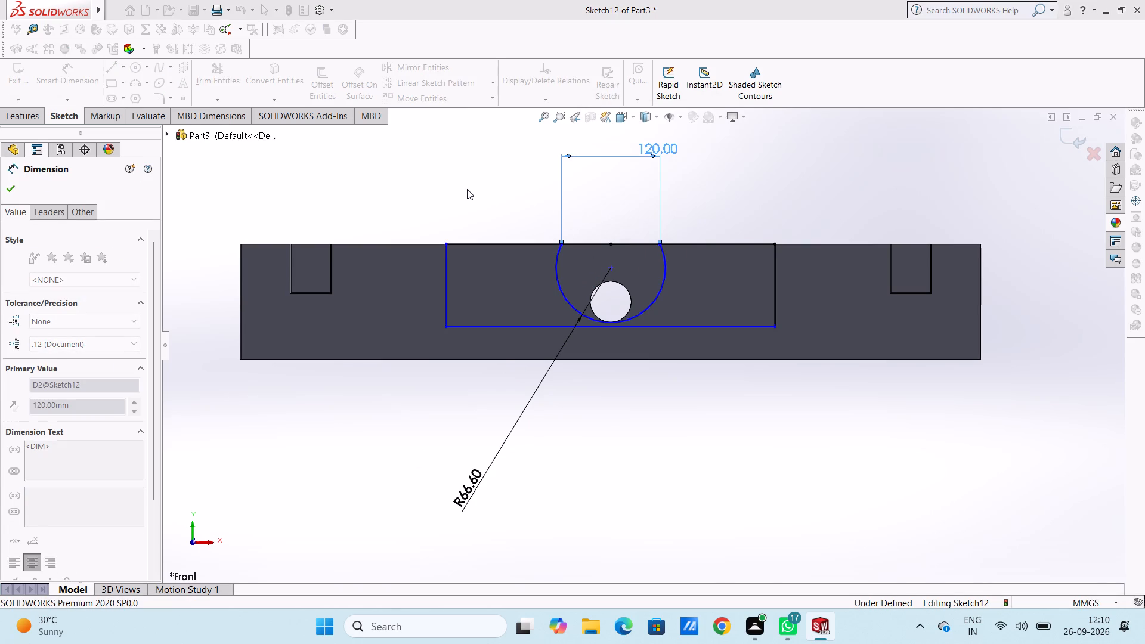
left_click(479, 181)
Trim away the two top-edge line segments that span the opening between the arc's upper endpoints.
middle_click_drag(728, 172, 717, 208)
scroll(717, 208, "up", 4)
middle_click_drag(717, 221, 709, 264)
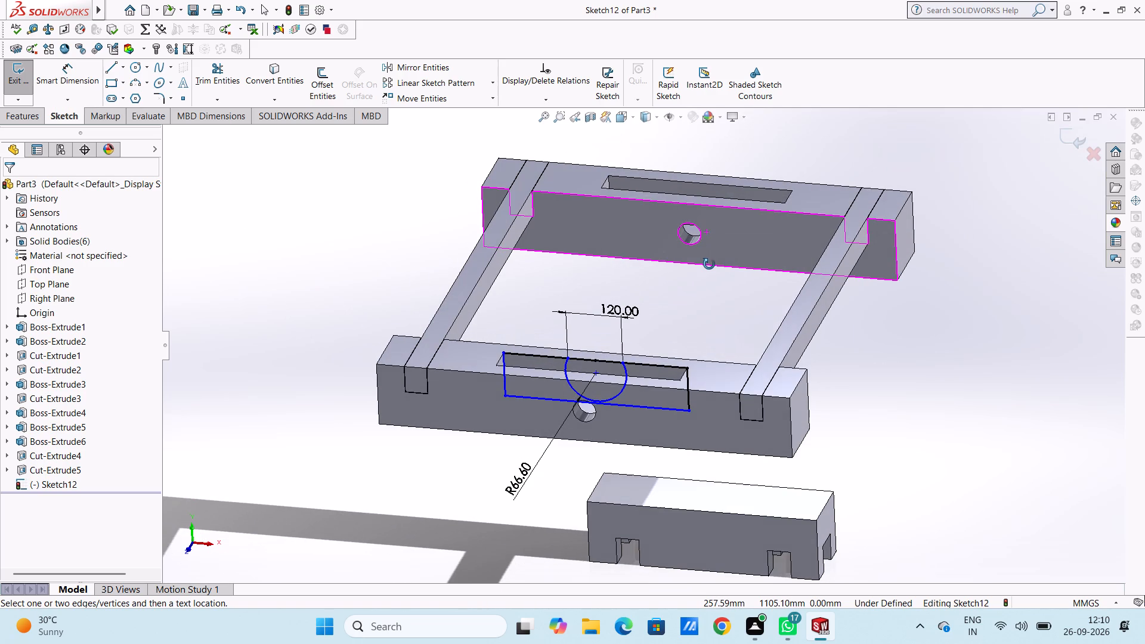
middle_click_drag(709, 264, 710, 264)
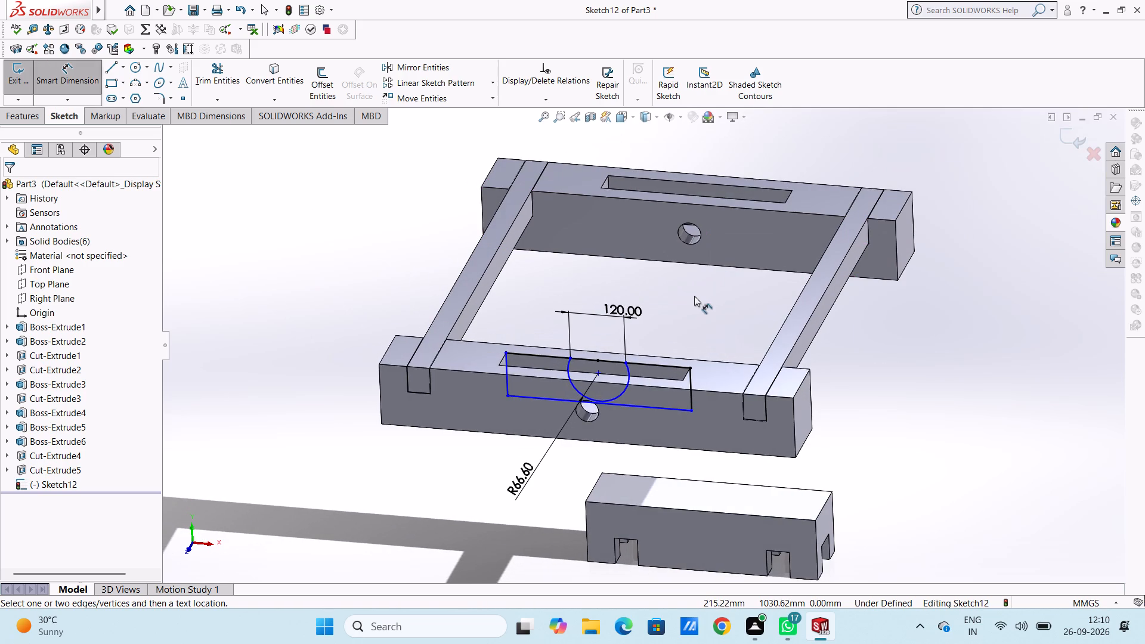
key("ctrl+1")
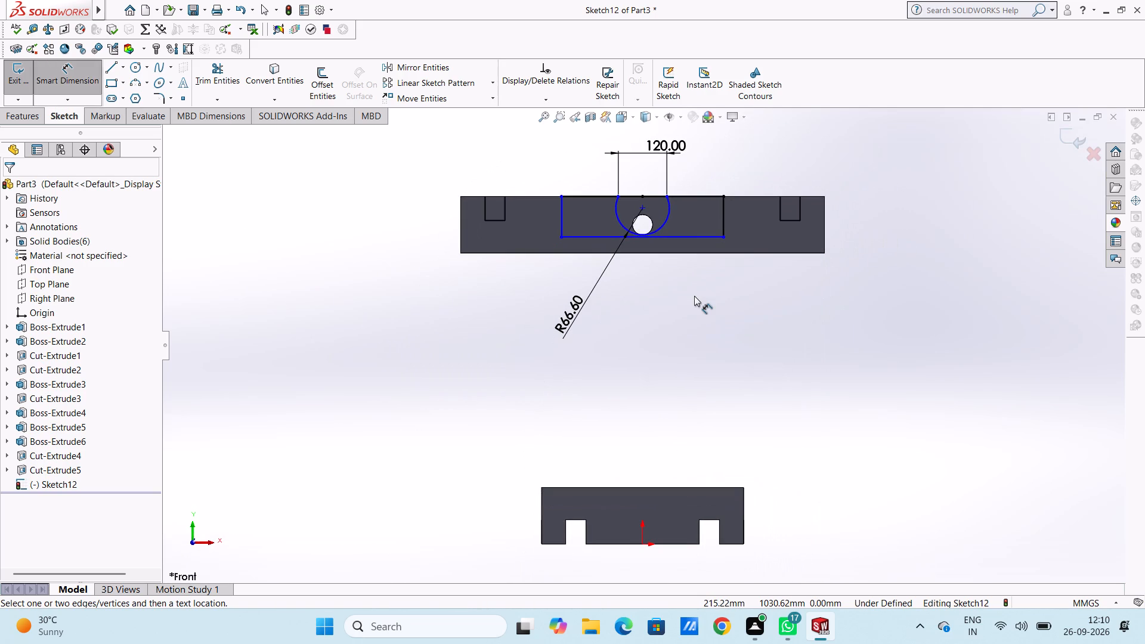
scroll(635, 149, "down", 5)
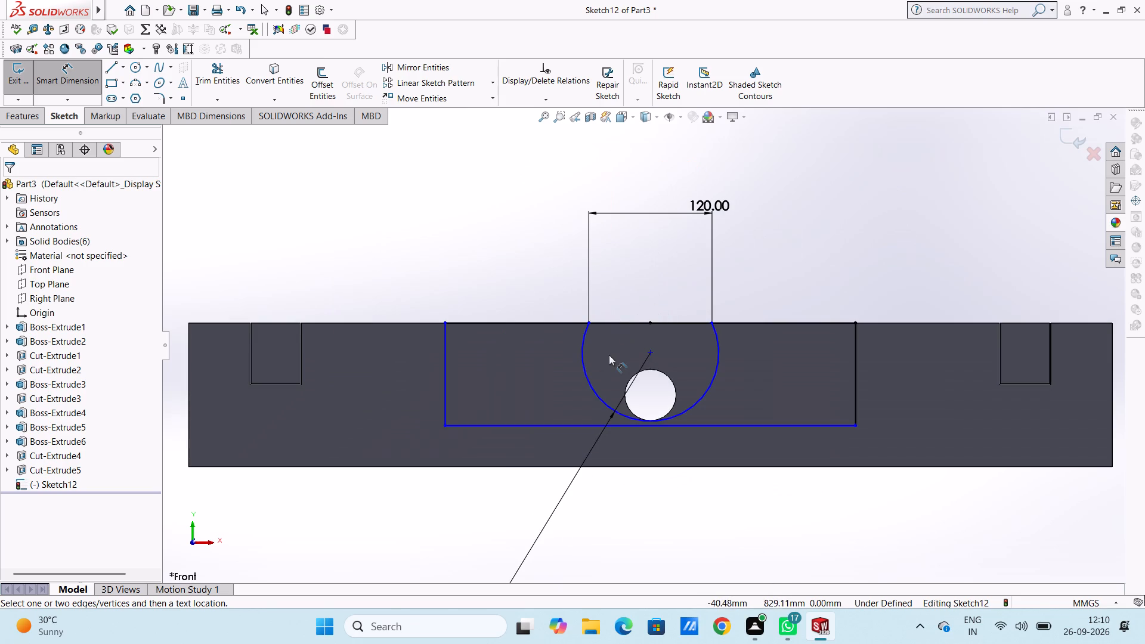
scroll(609, 355, "up", 2)
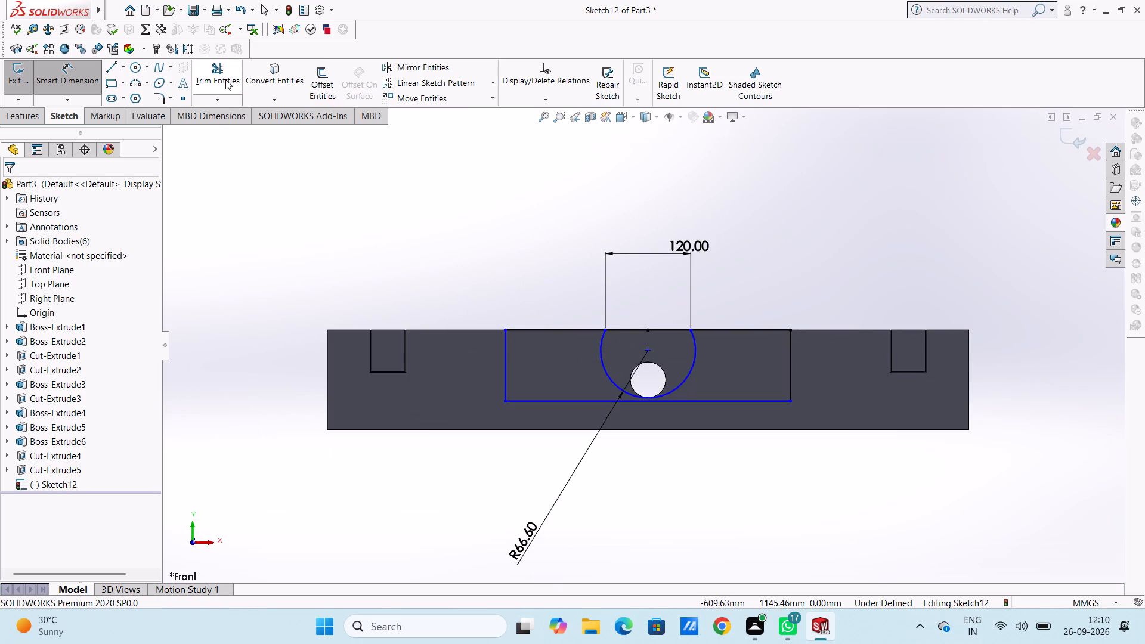
left_click(225, 79)
scroll(665, 340, "down", 4)
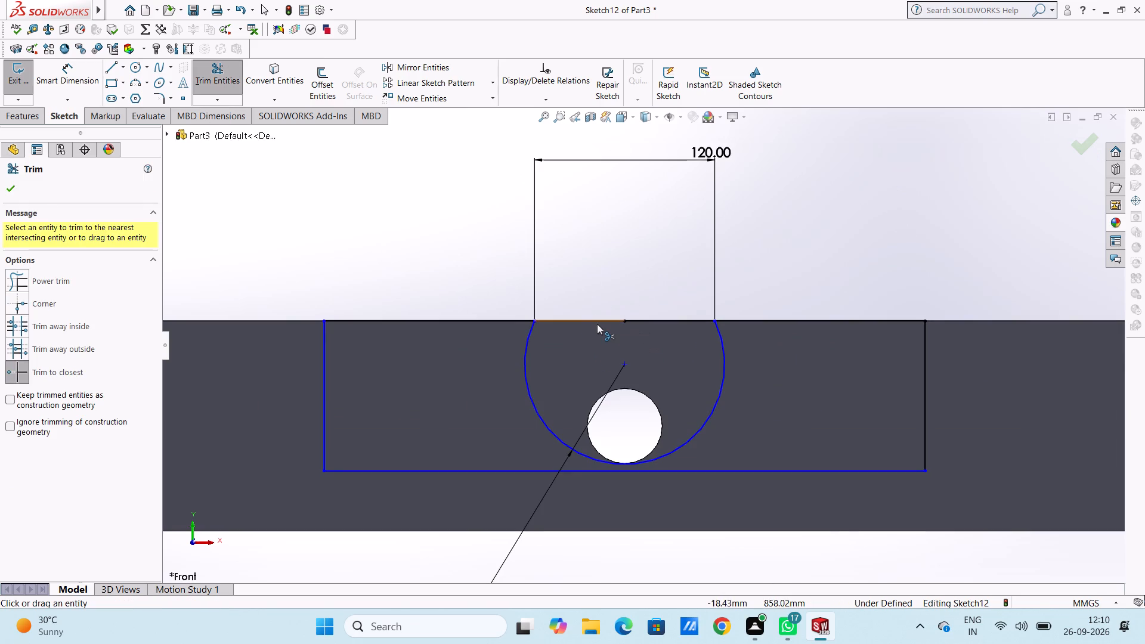
double_click(597, 324)
triple_click(598, 320)
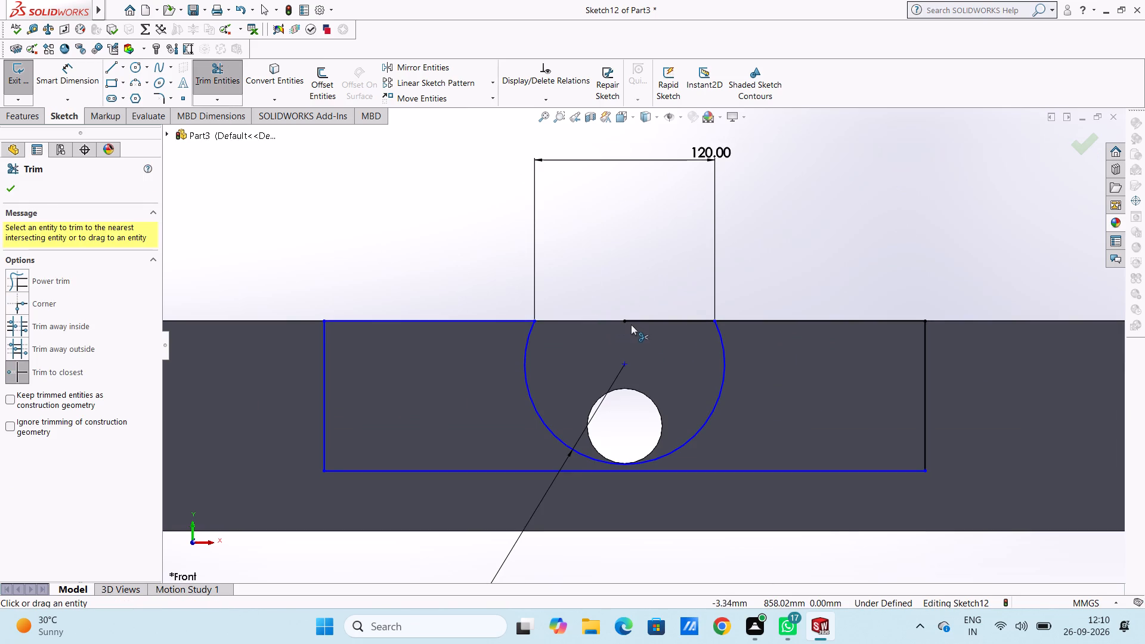
left_click(644, 325)
triple_click(646, 321)
left_click(646, 321)
left_click(646, 321)
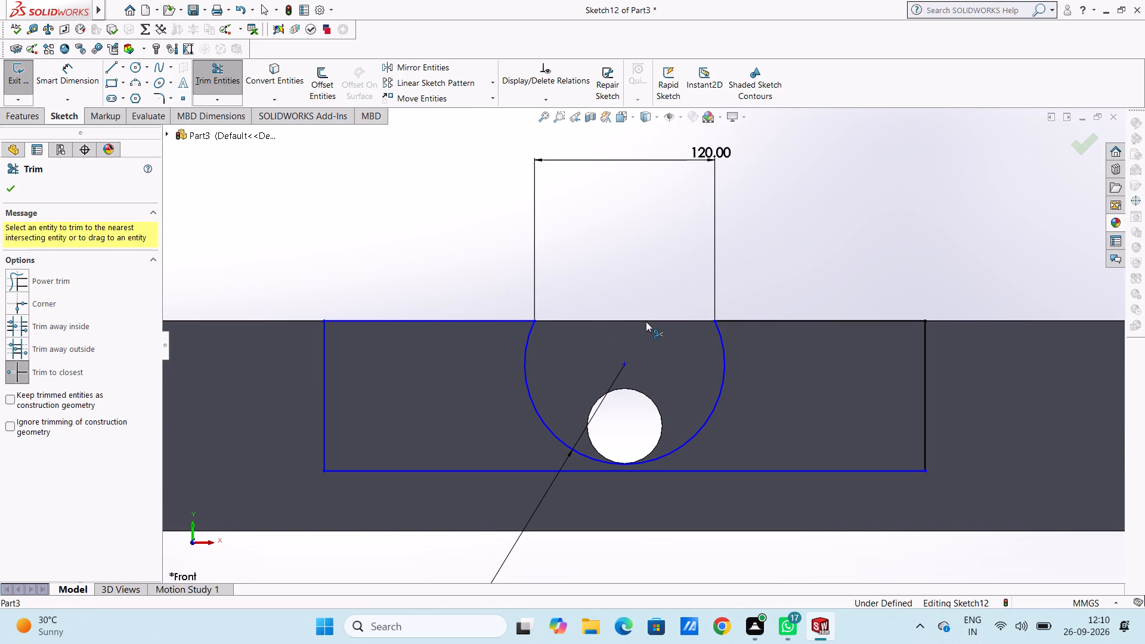
key("Escape")
key("Escape")
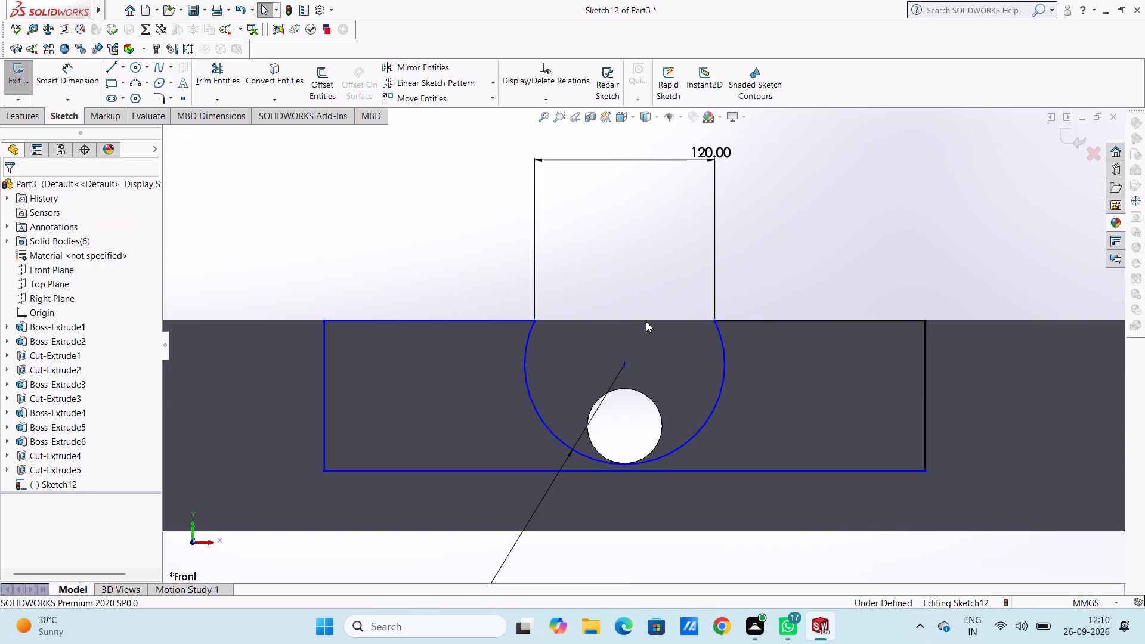
Sketch a circle of 12.5 mm radius centred on the bar's round hole.
scroll(646, 321, "up", 5)
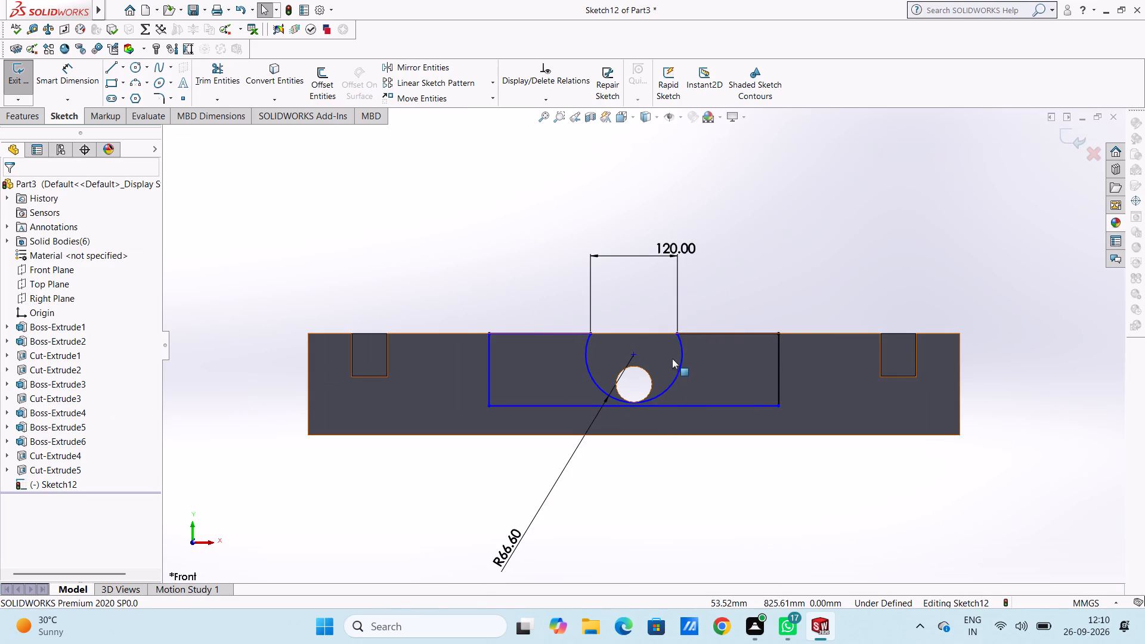
scroll(664, 346, "up", 3)
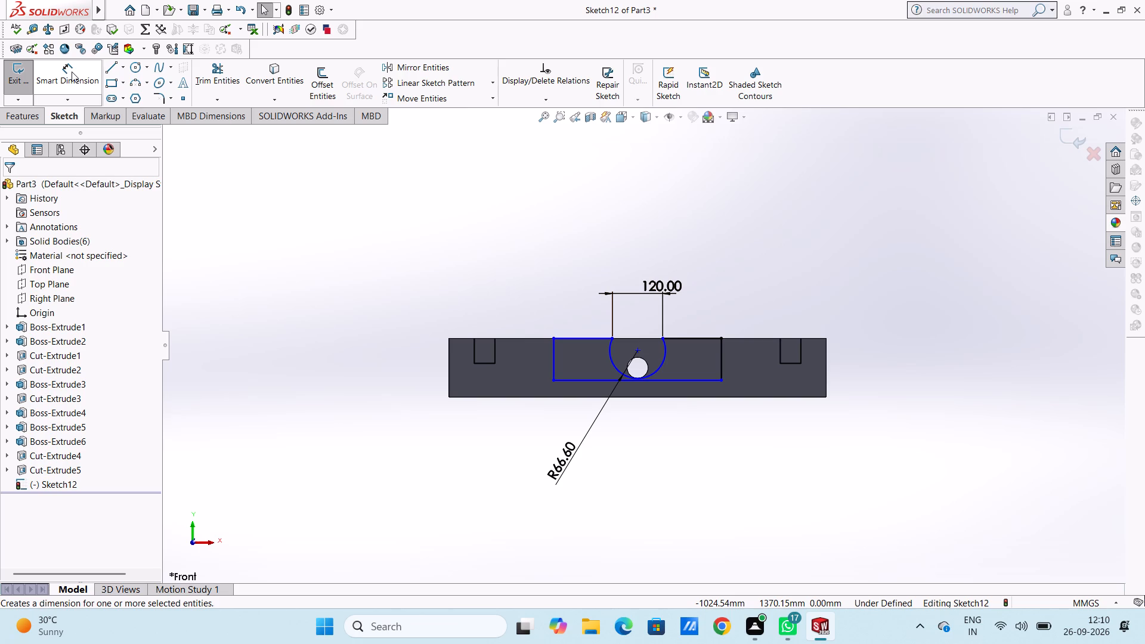
left_click(138, 64)
scroll(657, 393, "down", 5)
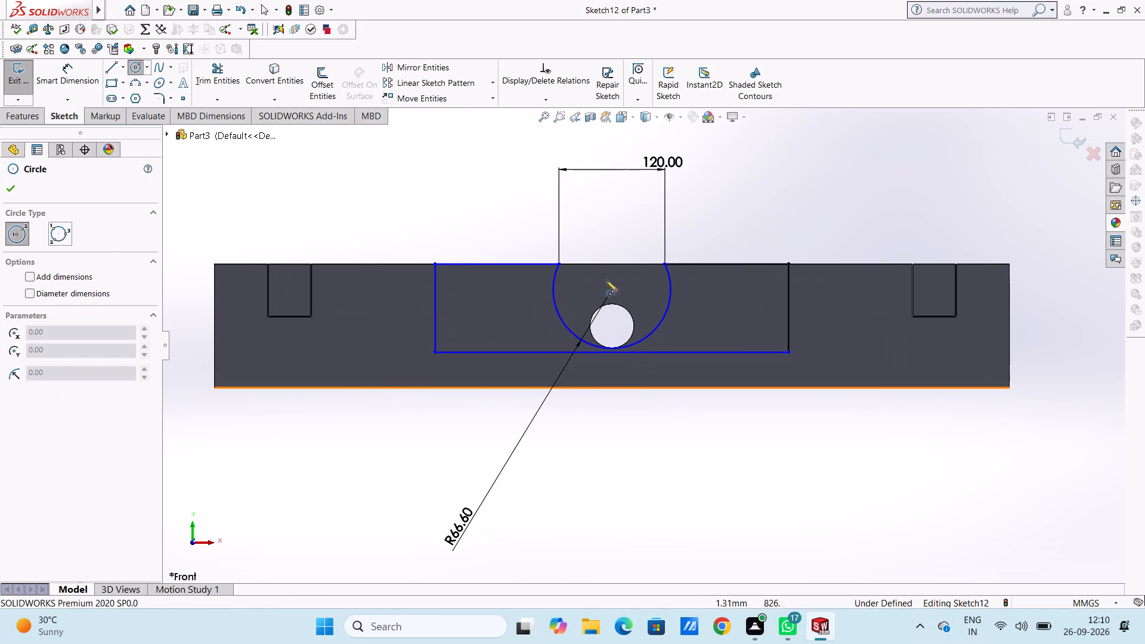
left_click(611, 324)
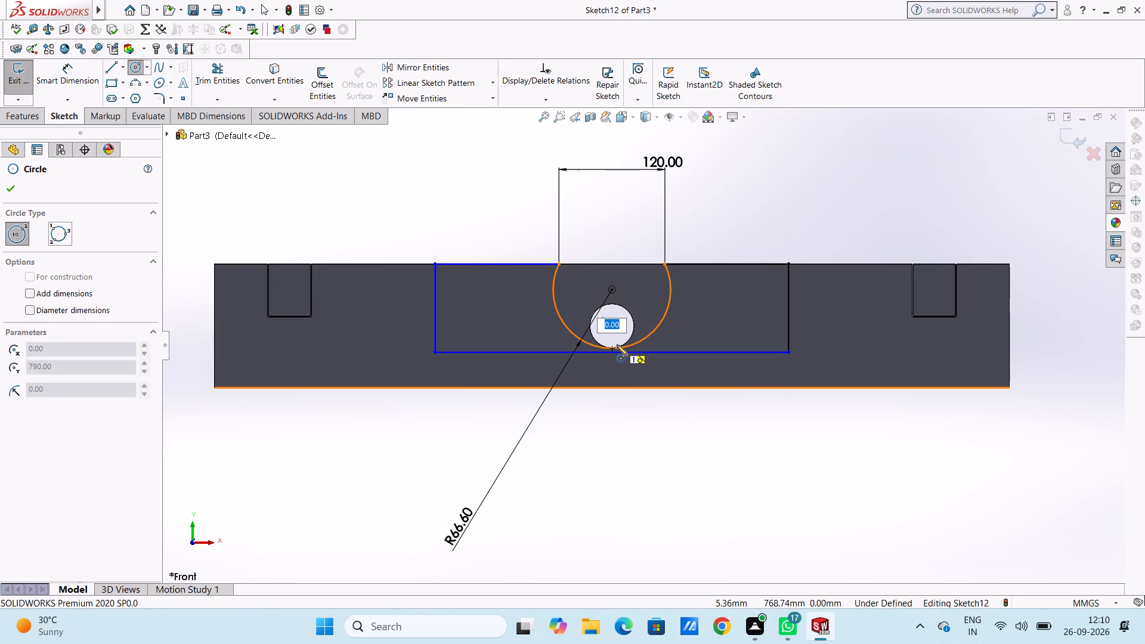
type("12.5")
key("Return")
key("Escape")
key("Escape")
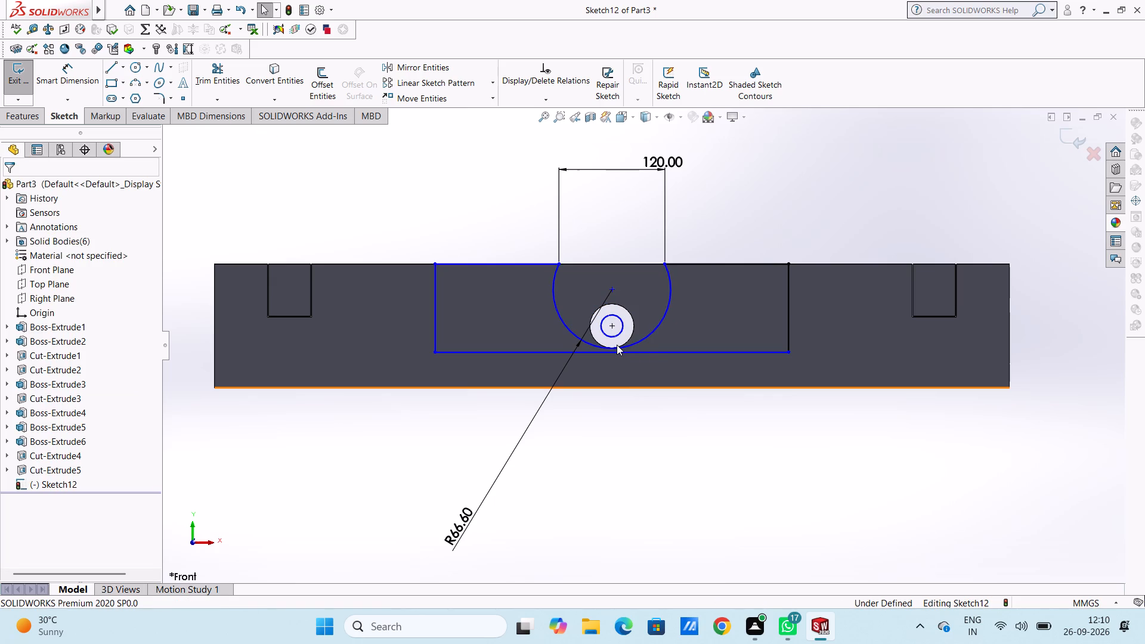
Dimension the new circle's diameter and set it to 50 mm.
left_click(49, 73)
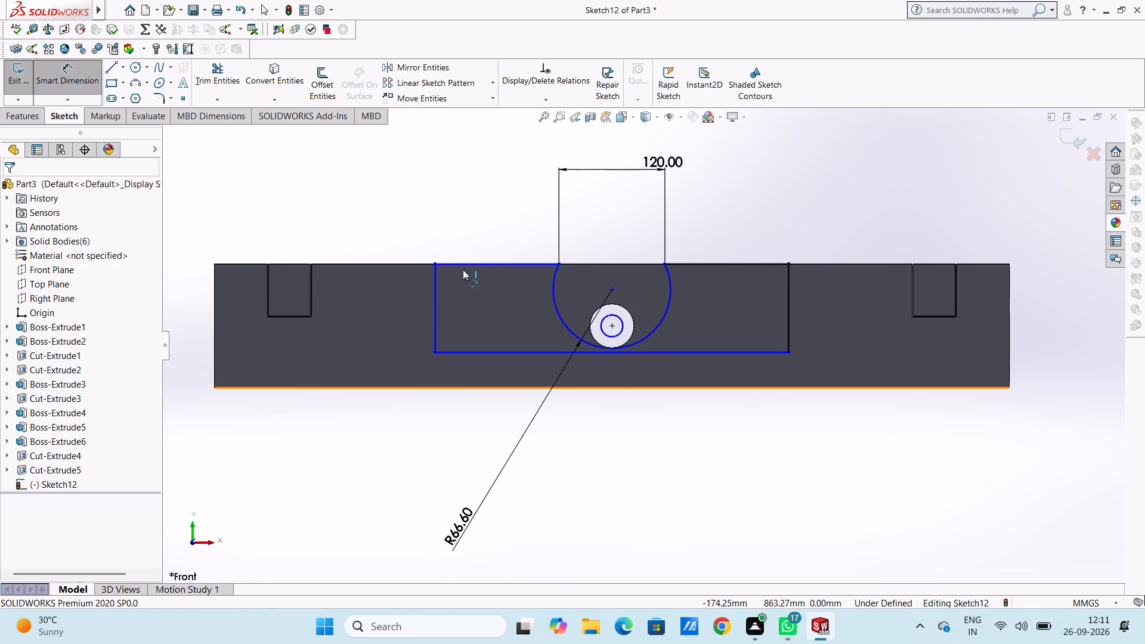
left_click(617, 338)
left_click(862, 481)
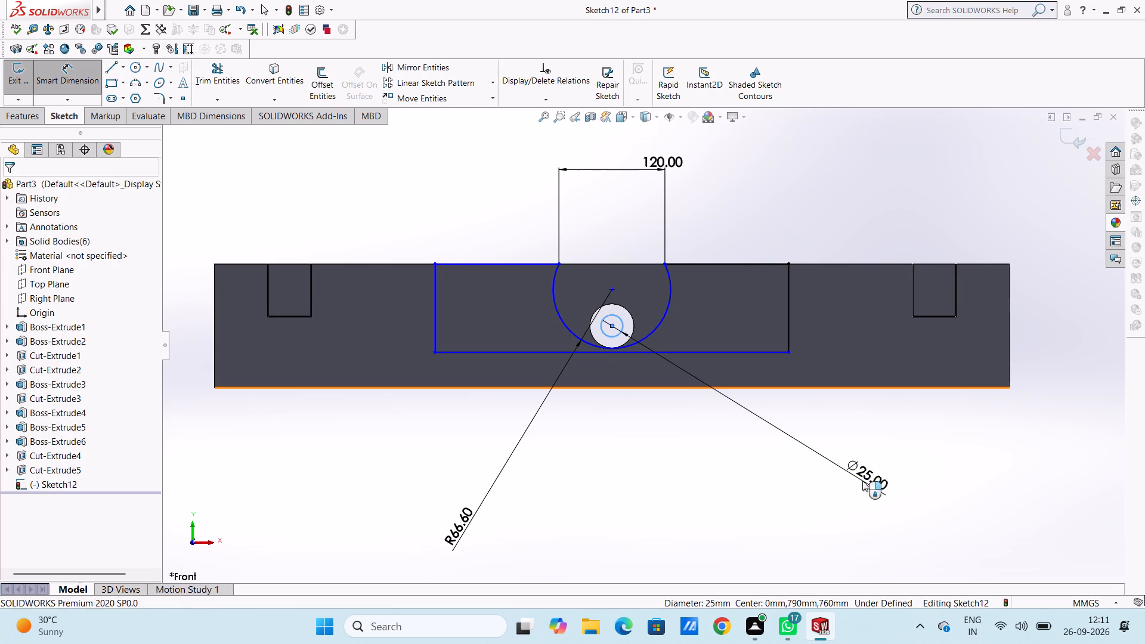
type("50")
key("Return")
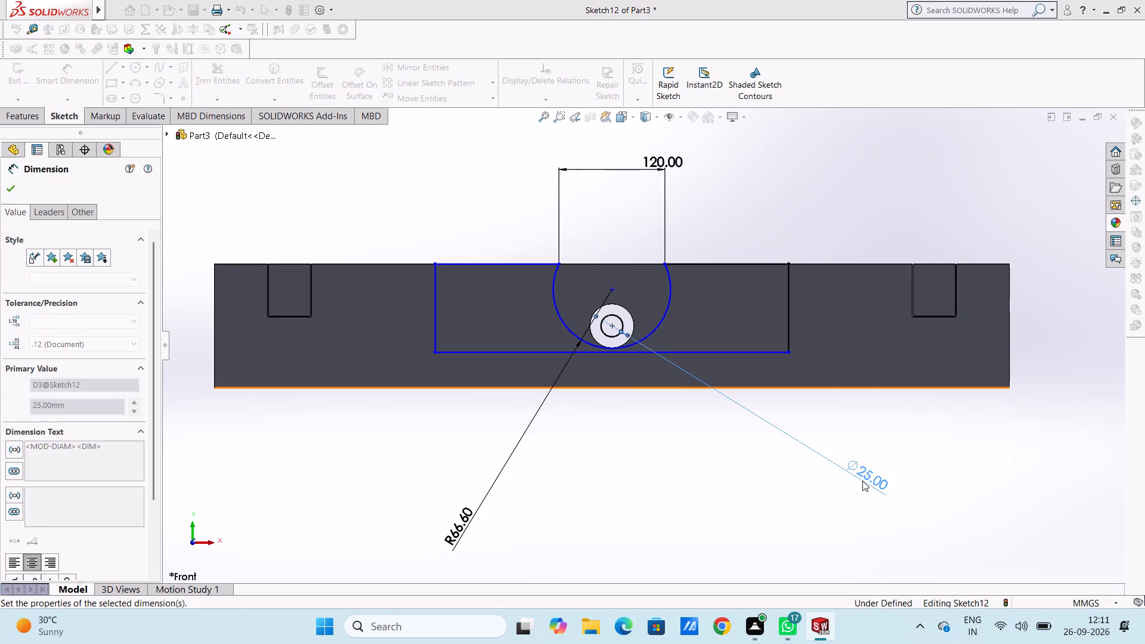
key("Escape")
key("Escape")
key("Escape")
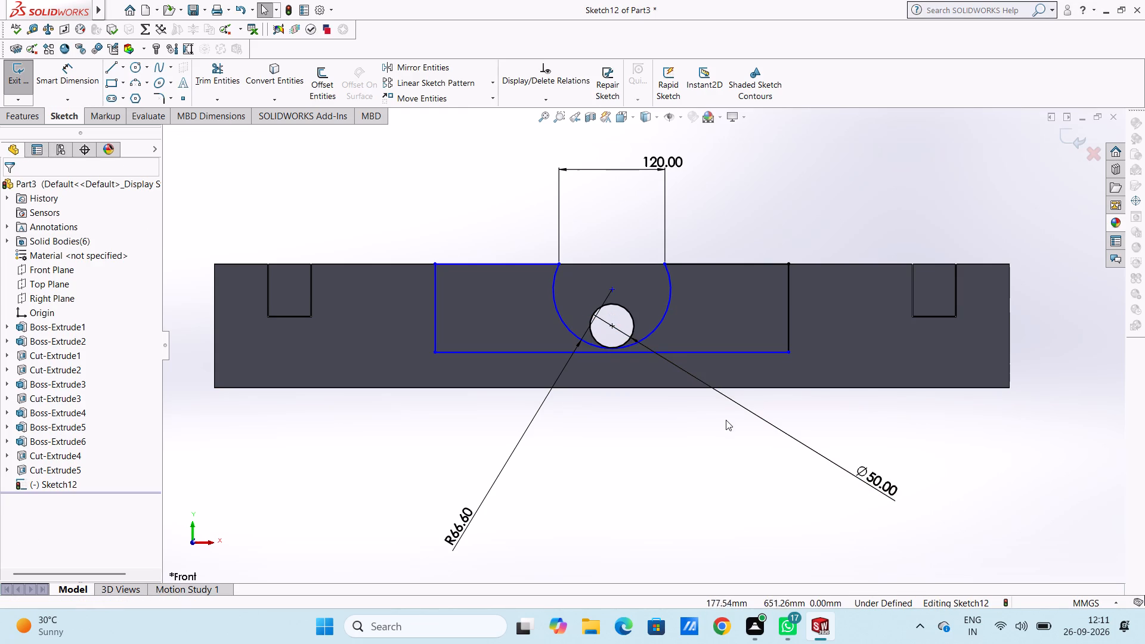
Delete the large arc around the hole along with its radius dimension.
left_click(669, 308)
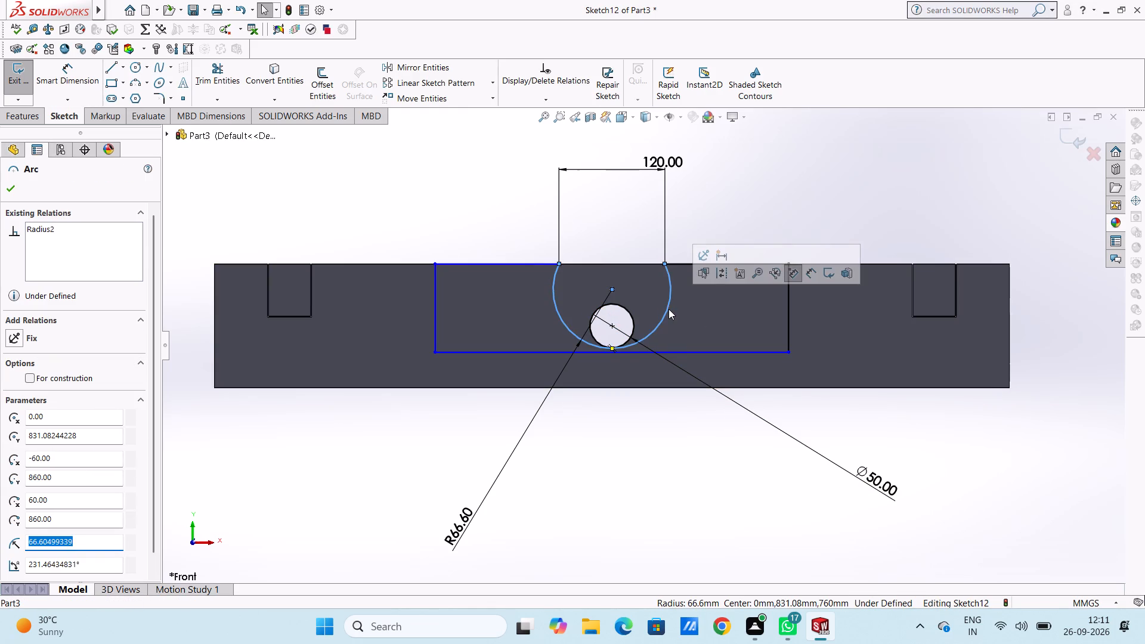
key("Delete")
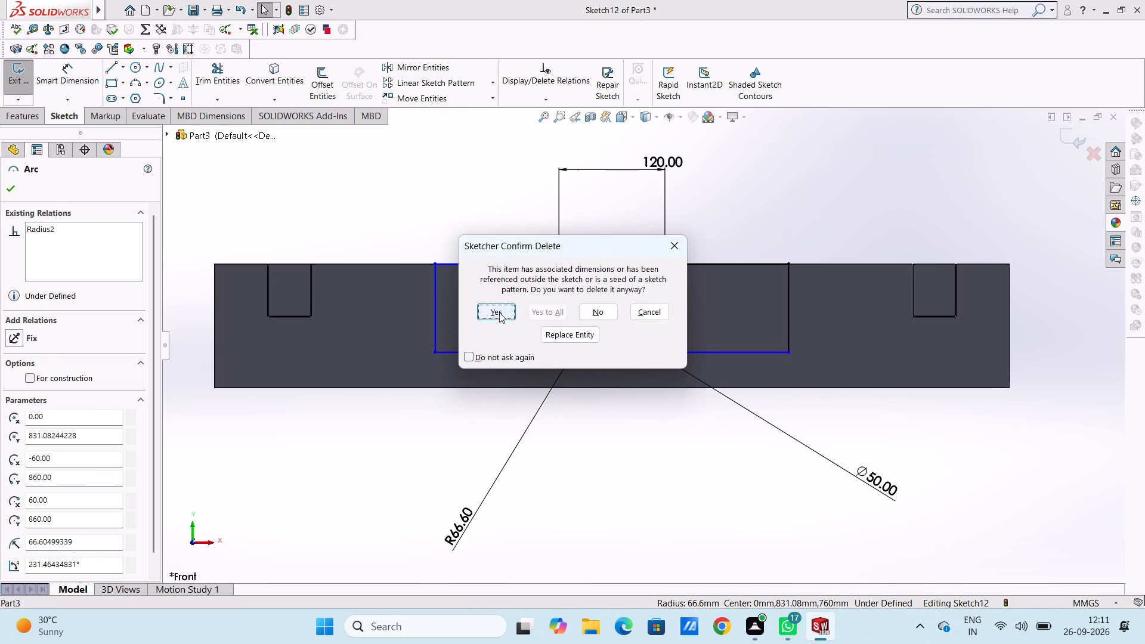
left_click(499, 312)
left_click(461, 227)
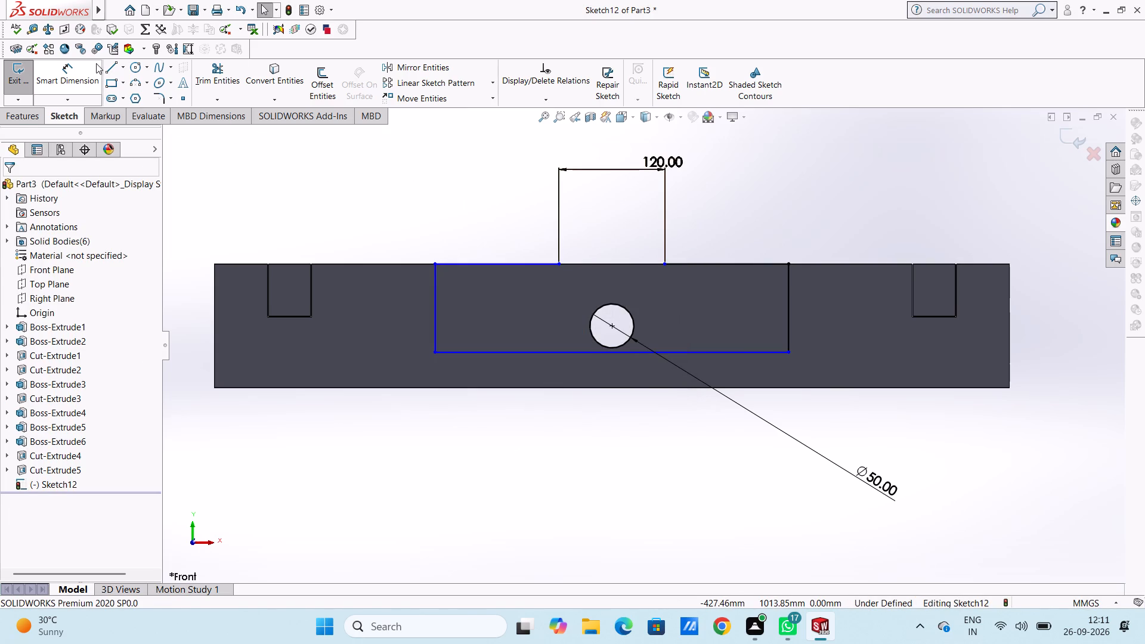
Draw two mirrored three-point arcs of about 79.45 mm radius, each joining one end of the top opening to the circle's lowest point.
left_click(134, 82)
scroll(584, 260, "down", 3)
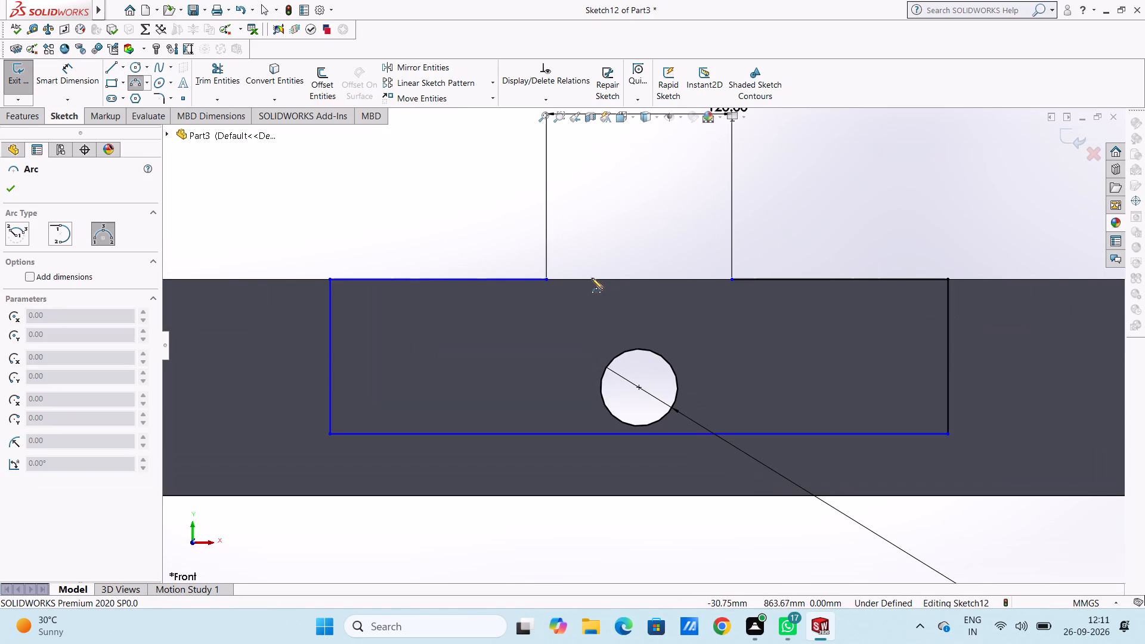
left_click(546, 278)
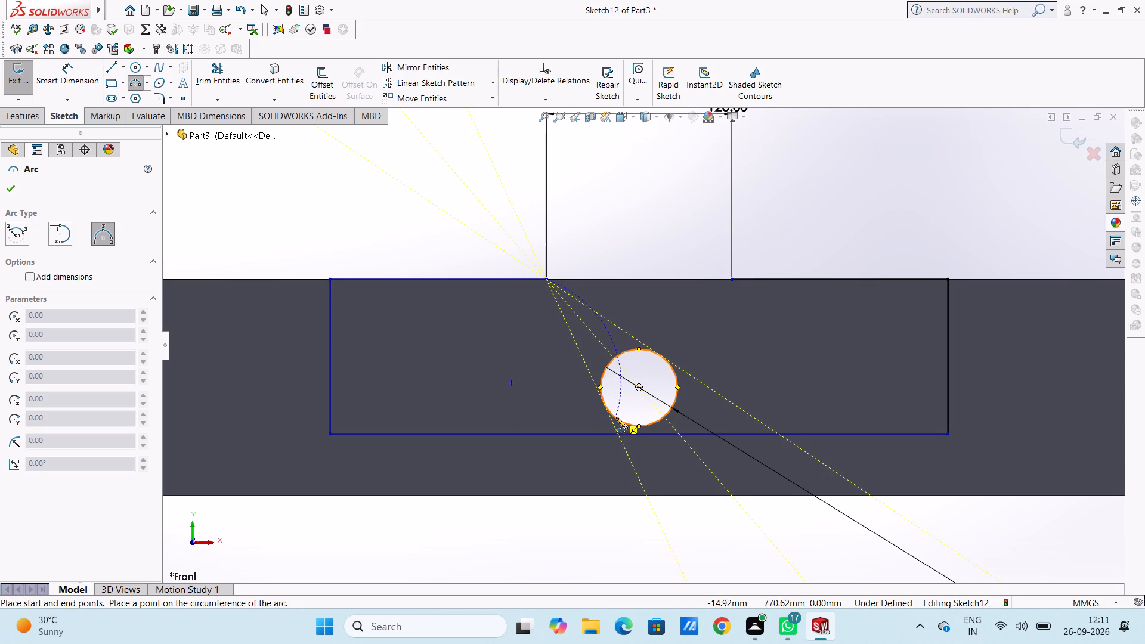
left_click(638, 425)
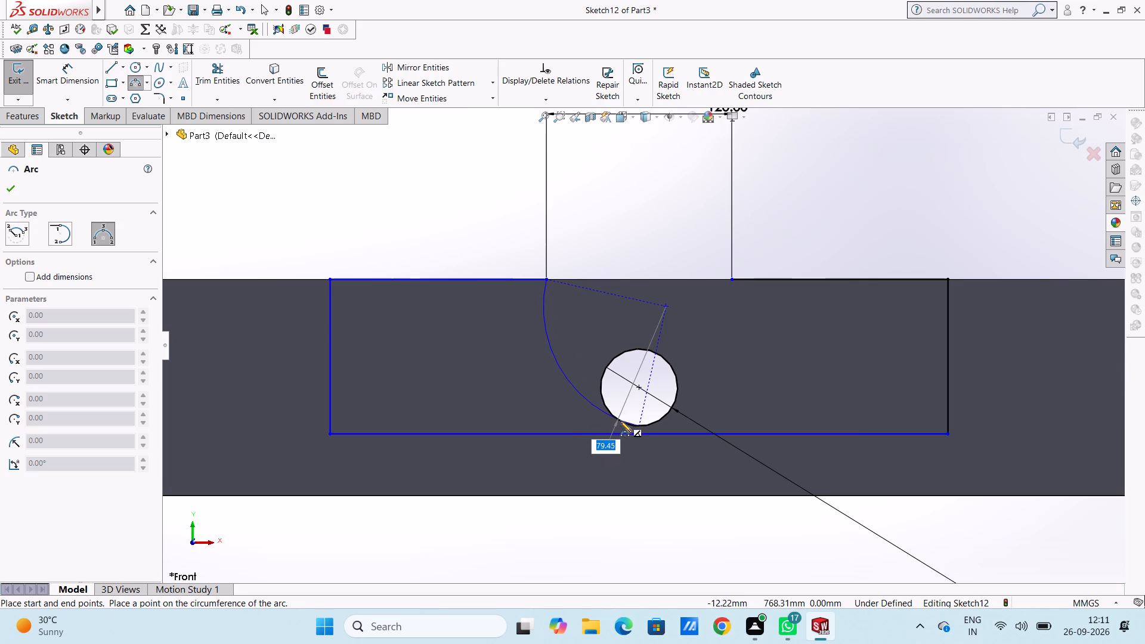
left_click(620, 421)
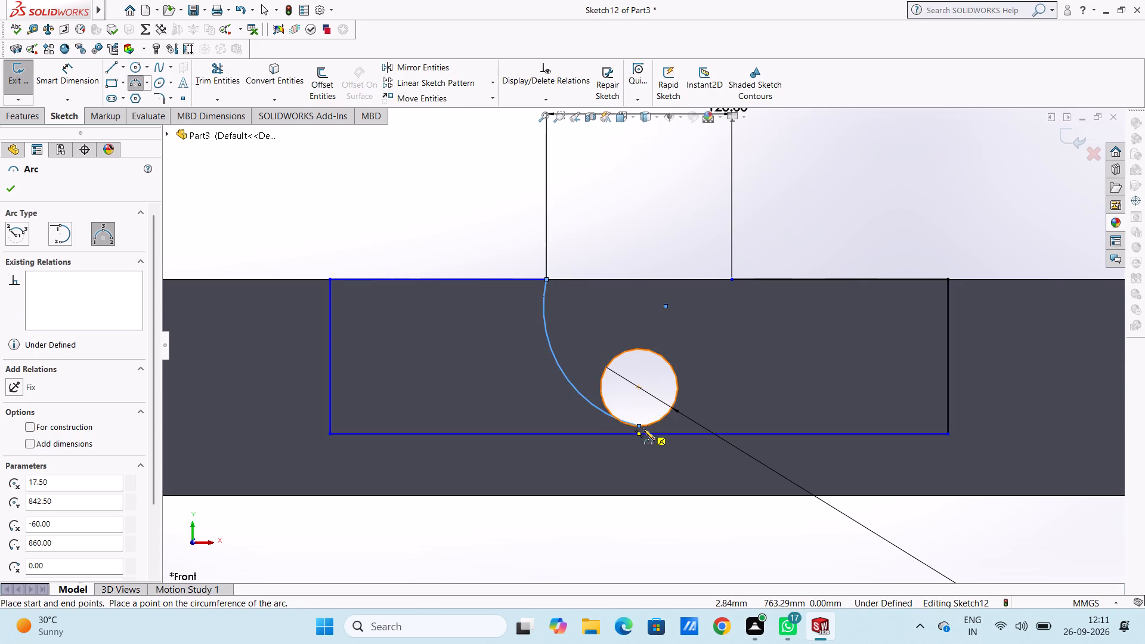
left_click(640, 427)
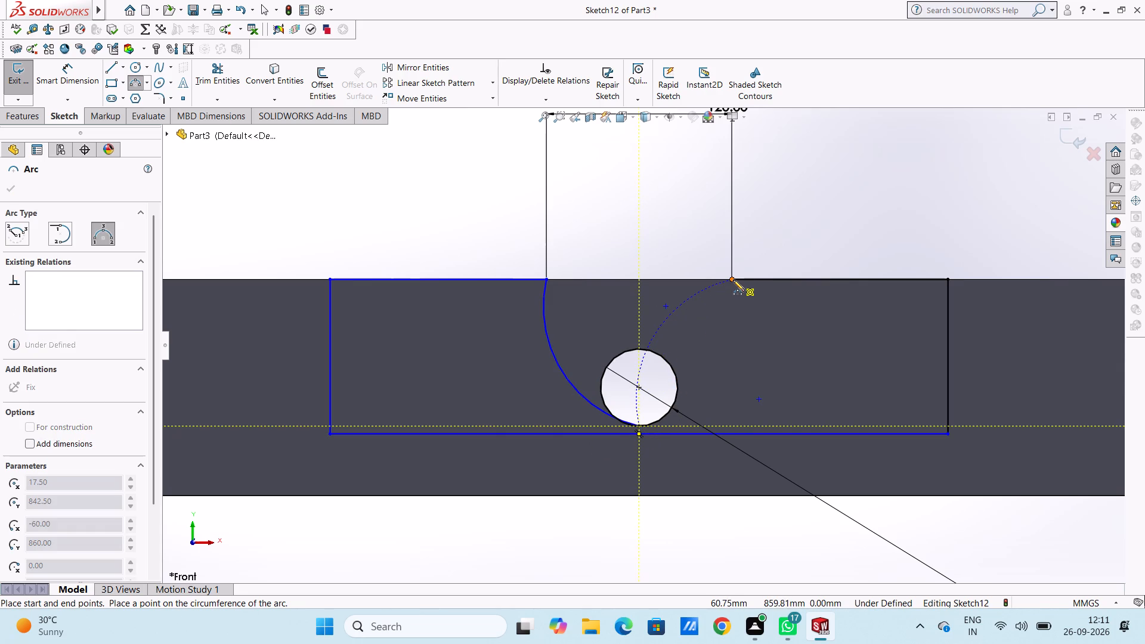
left_click(733, 280)
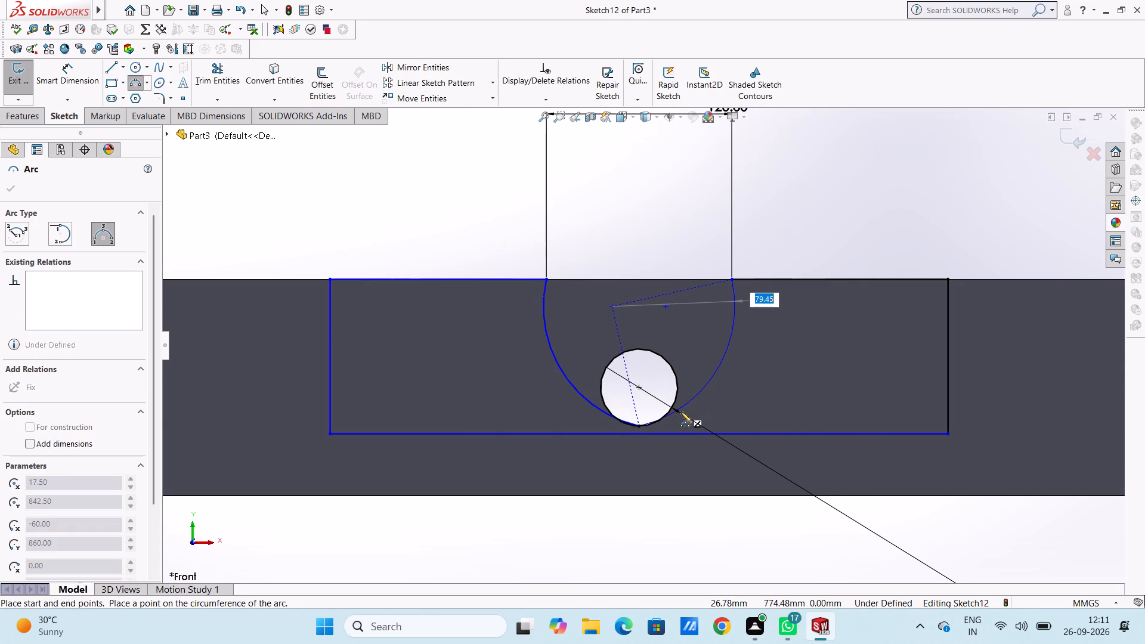
left_click(680, 411)
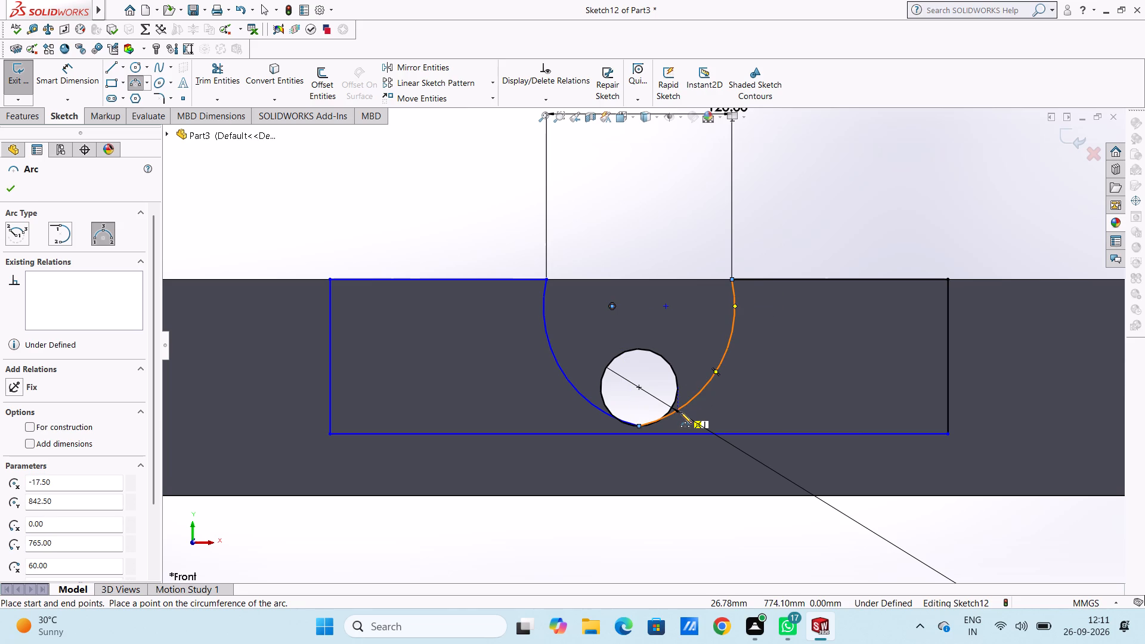
key("Escape")
key("Escape")
key("Escape")
scroll(680, 412, "up", 2)
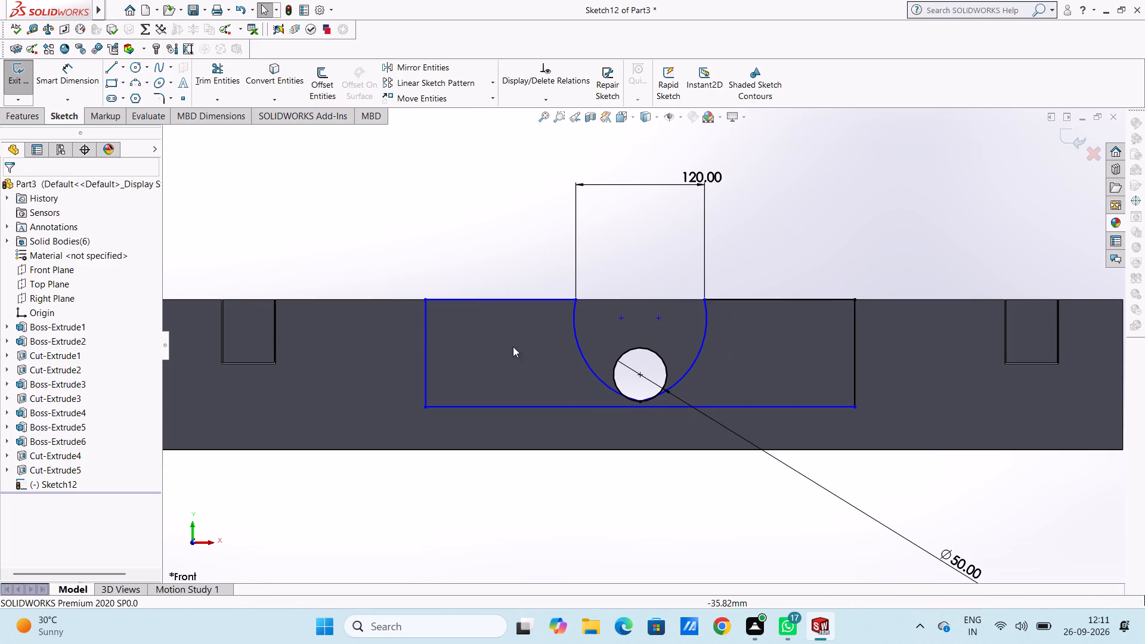
Dimension the radius of each of the two arcs that form the profile's curved opening.
left_click(56, 79)
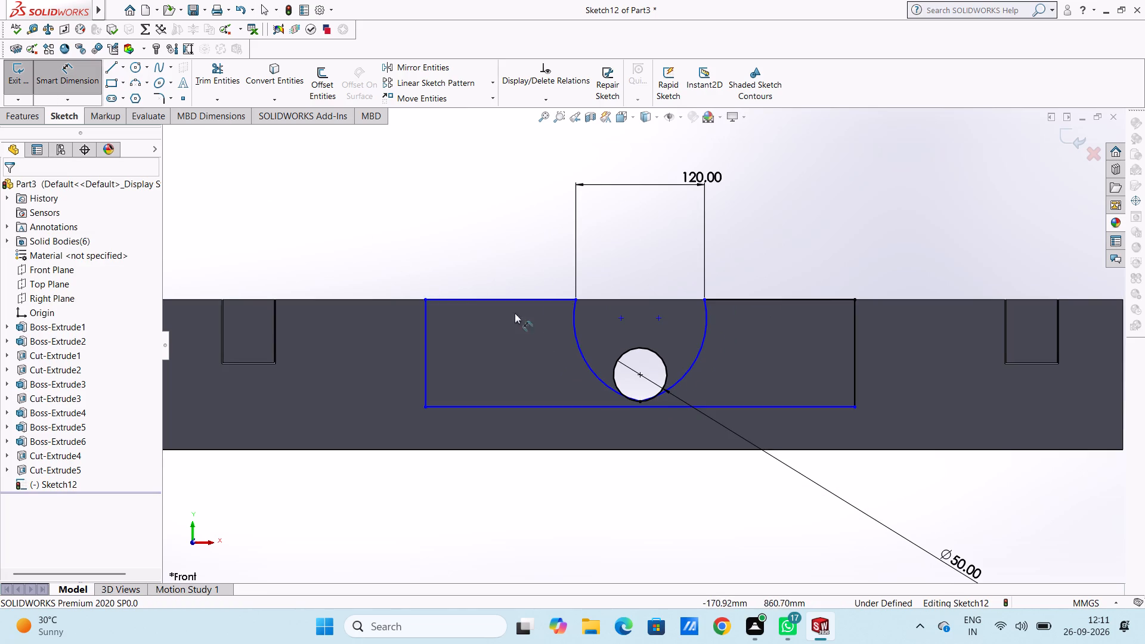
left_click(576, 339)
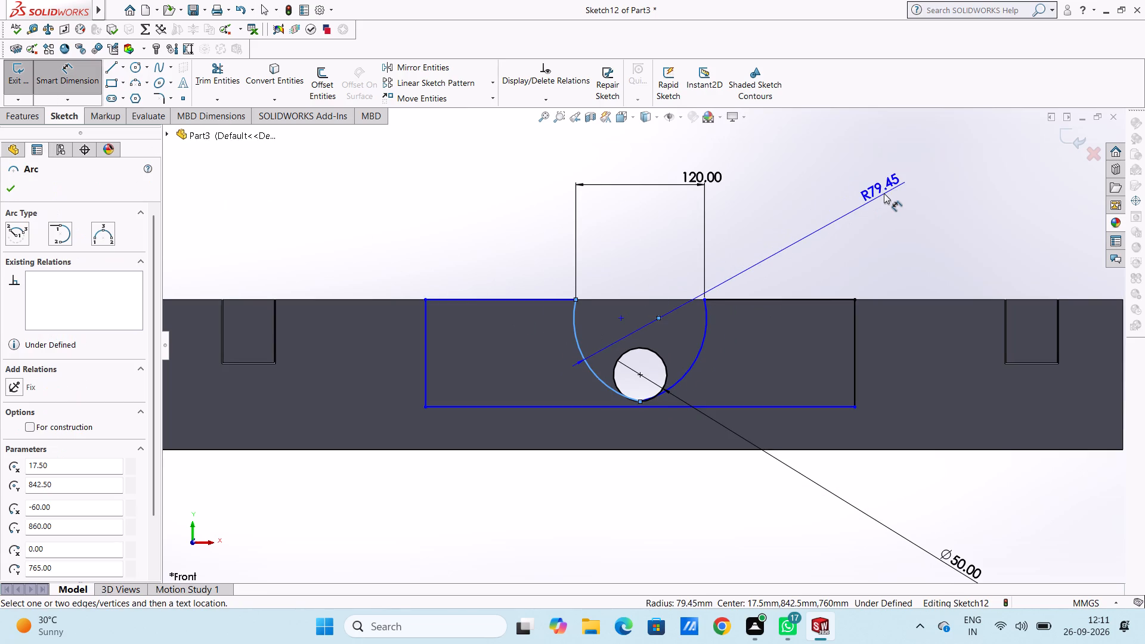
left_click(884, 193)
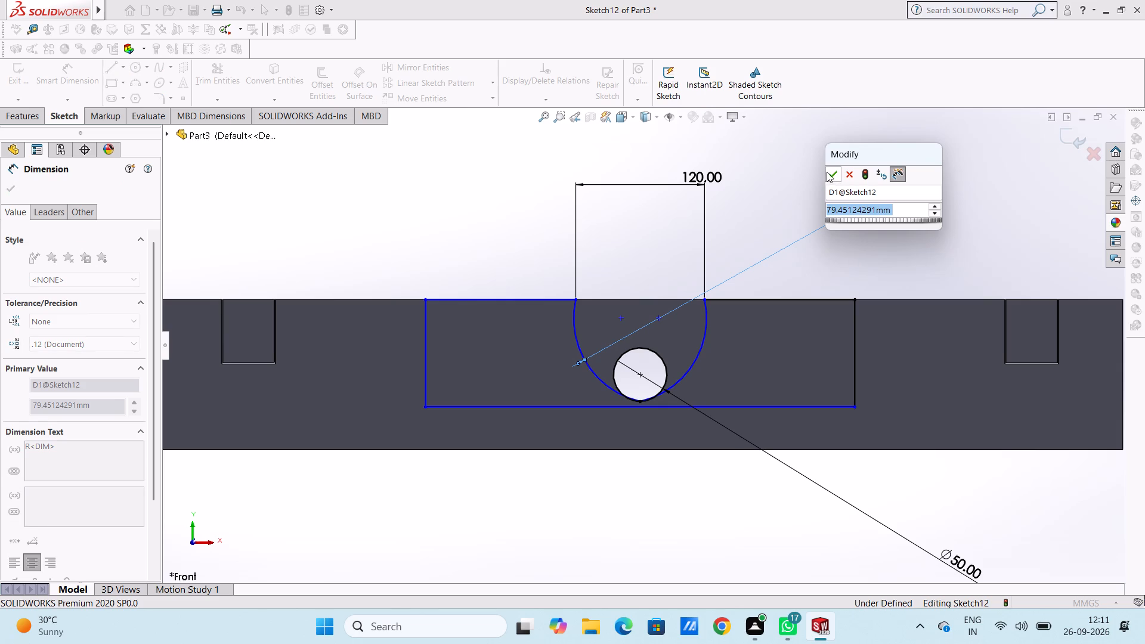
left_click(827, 171)
left_click(790, 190)
left_click(700, 356)
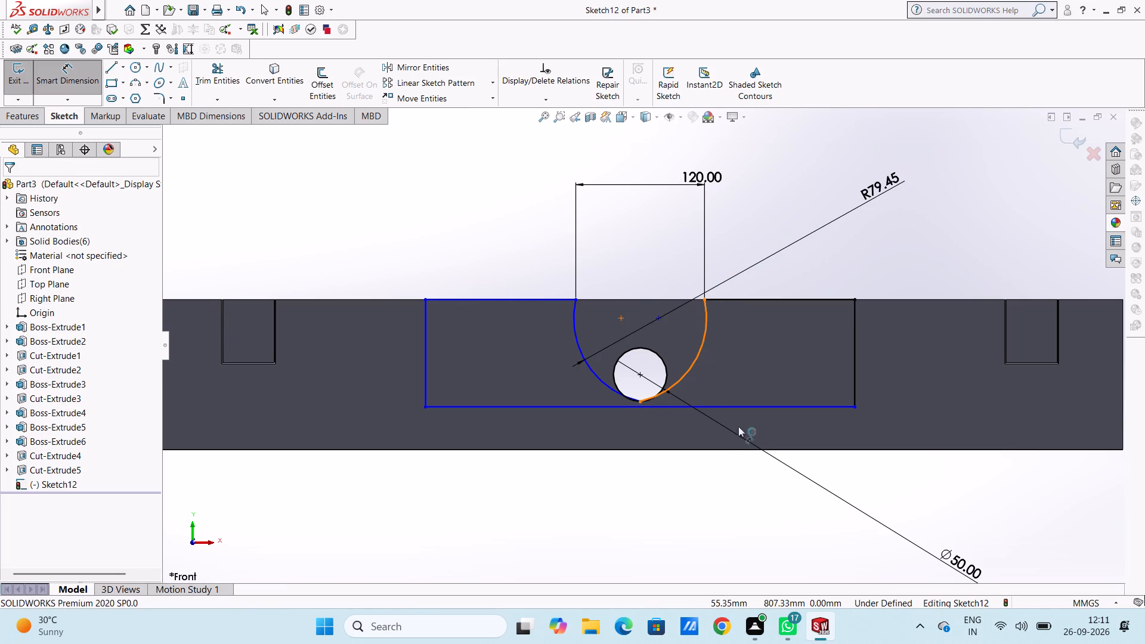
left_click(880, 500)
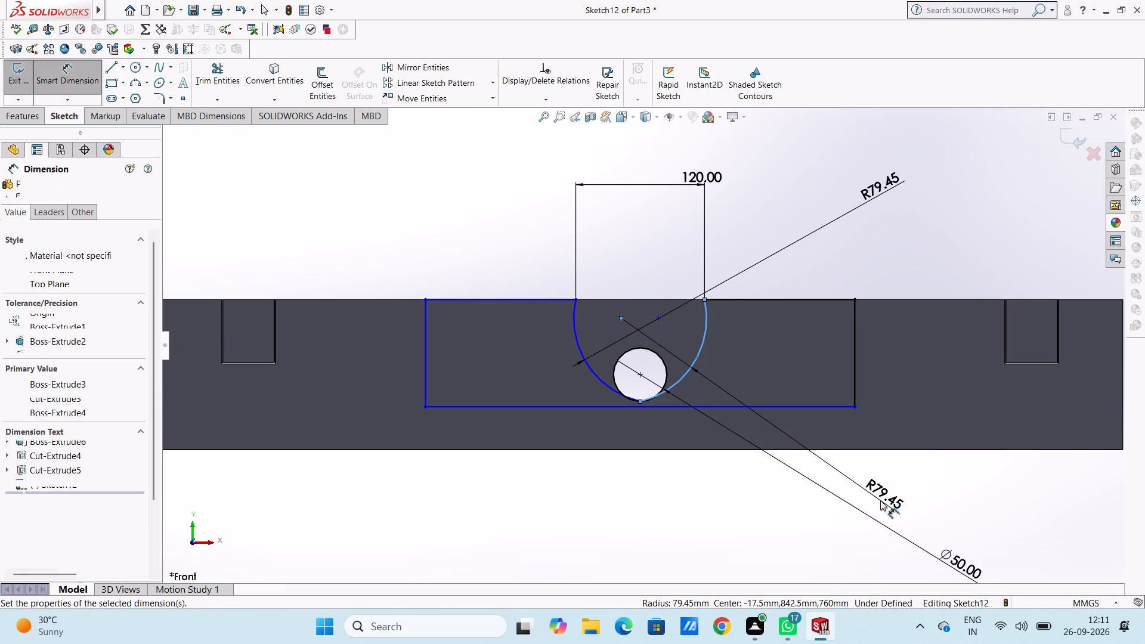
left_click(834, 481)
left_click(730, 482)
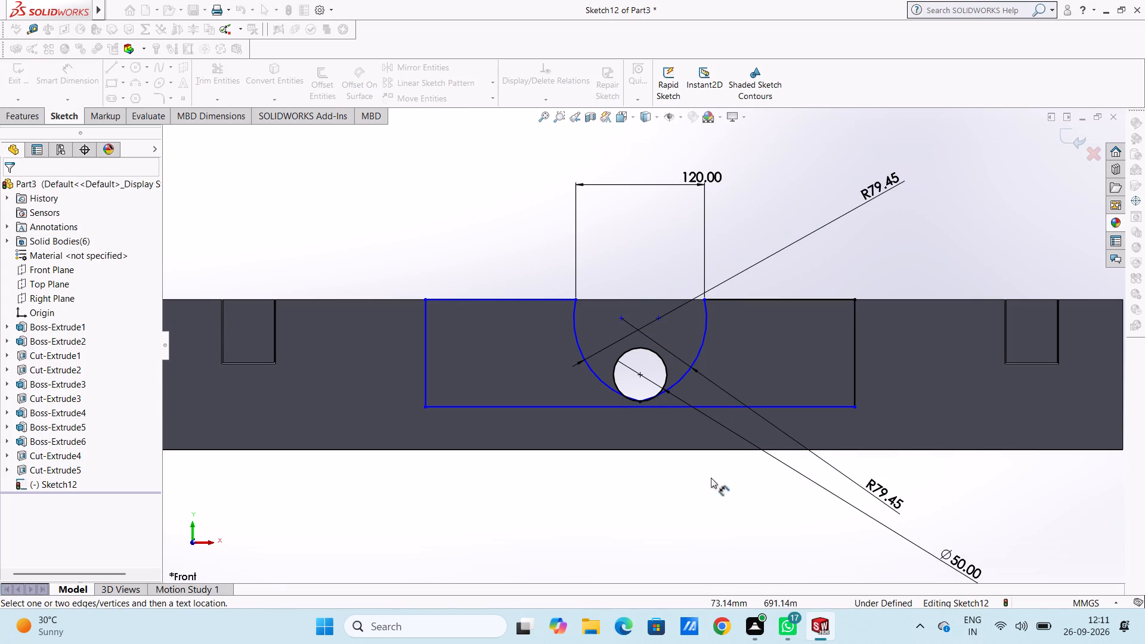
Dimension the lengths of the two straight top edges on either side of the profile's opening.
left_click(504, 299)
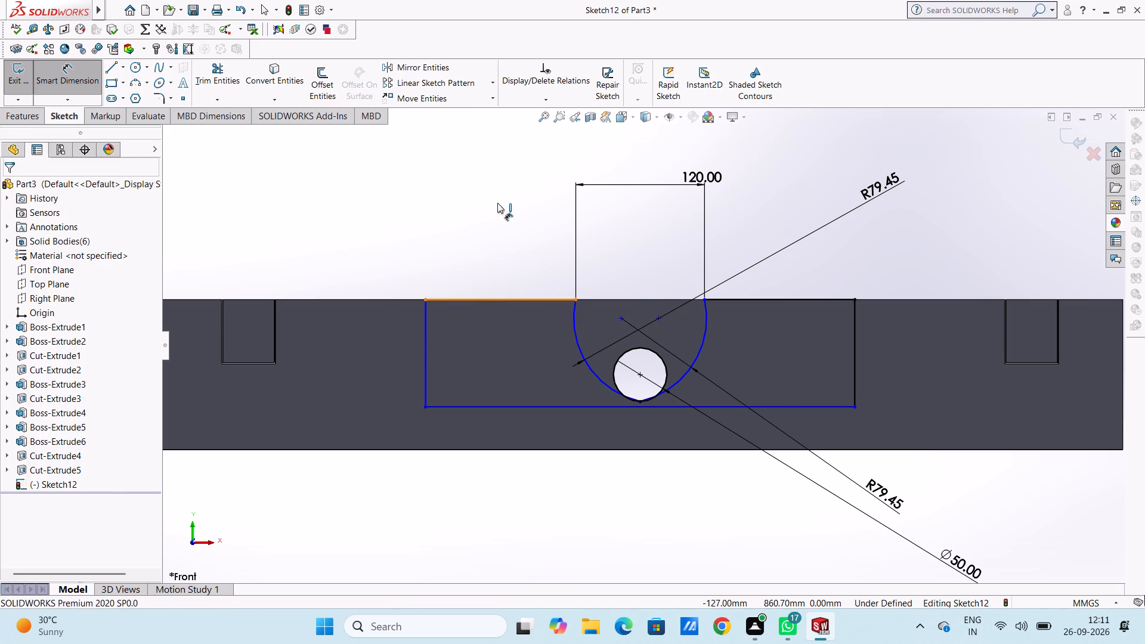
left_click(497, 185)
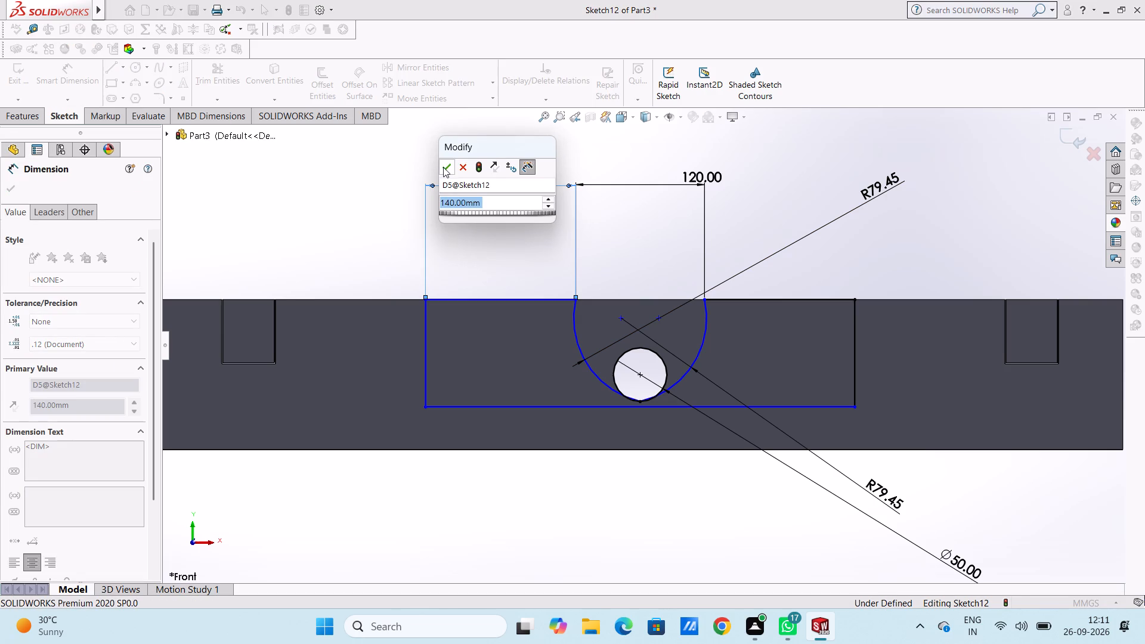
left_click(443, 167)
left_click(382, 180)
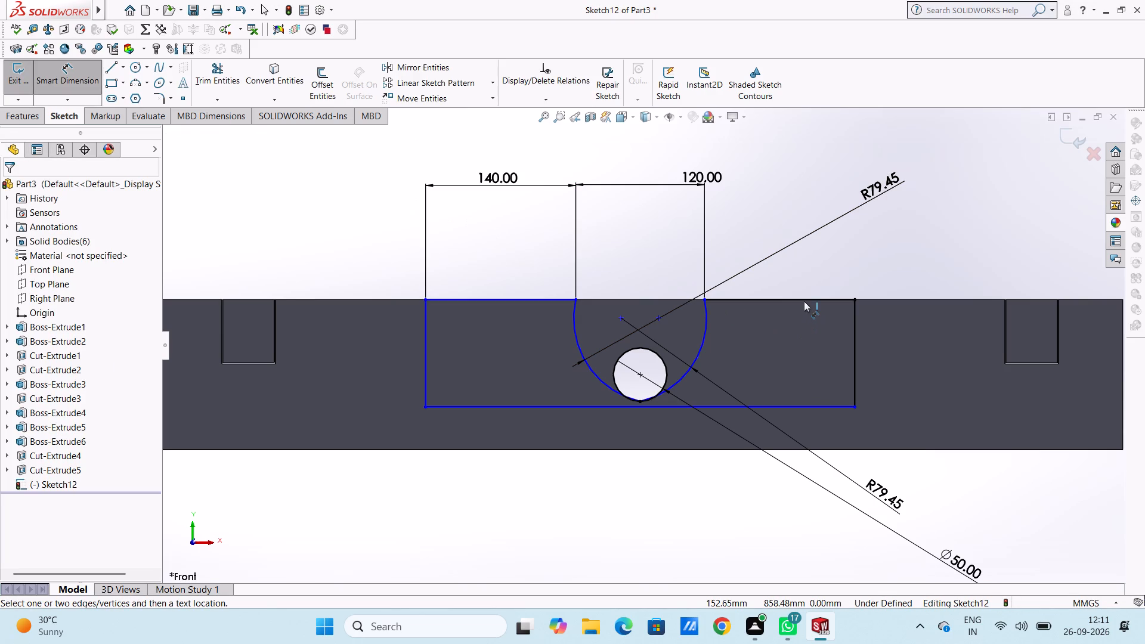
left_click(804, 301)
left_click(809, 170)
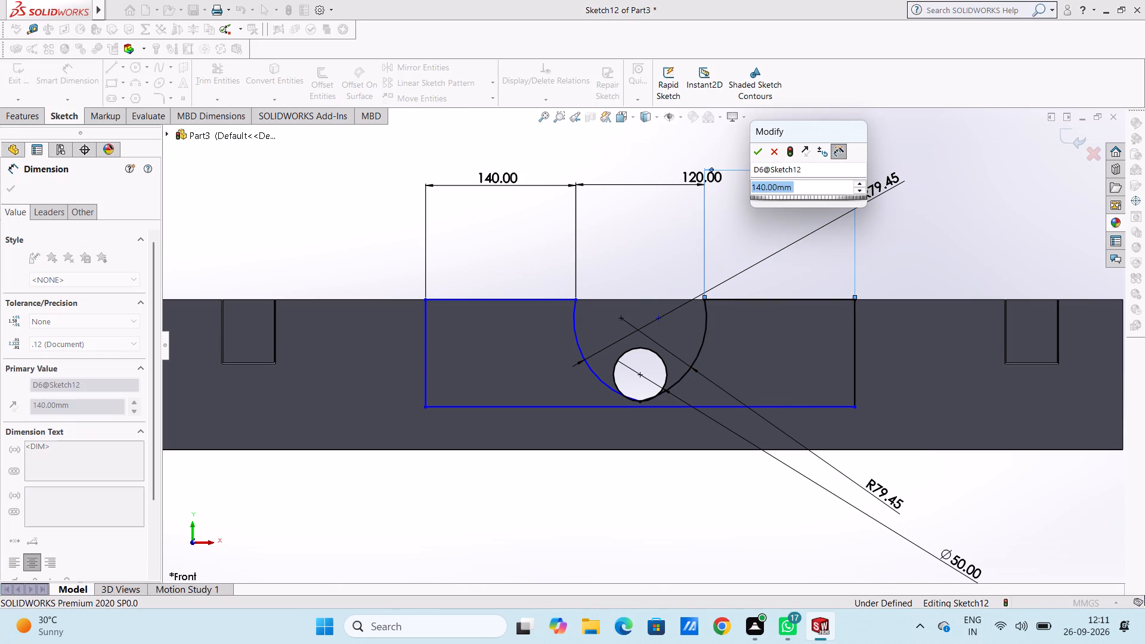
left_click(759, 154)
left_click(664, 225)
Dimension the height of the profile along its left vertical edge.
scroll(664, 225, "up", 4)
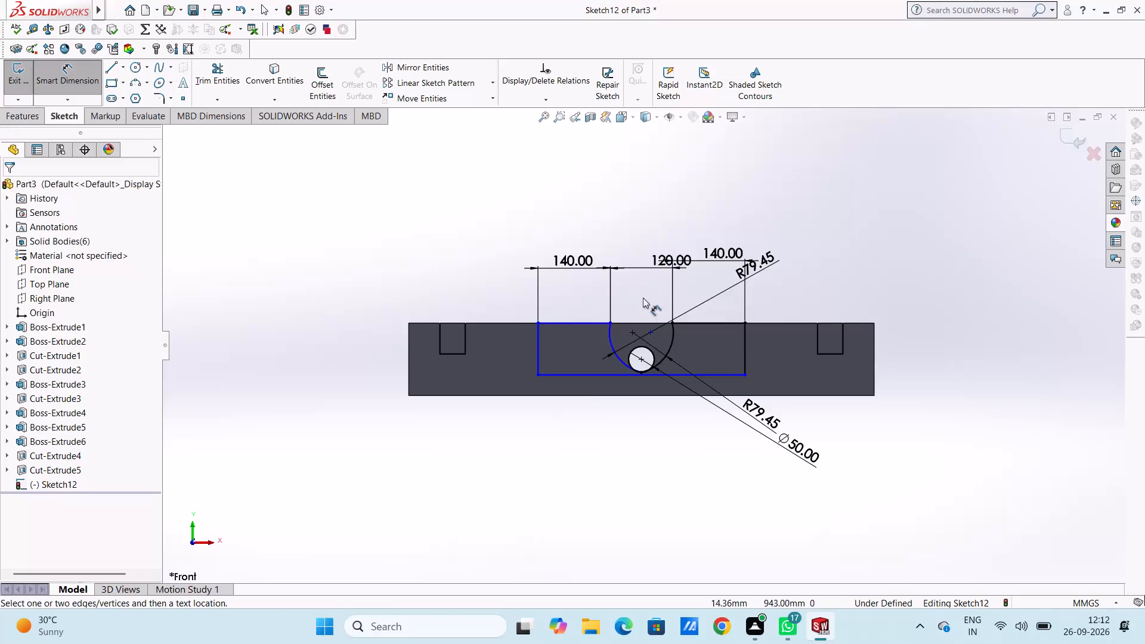
scroll(624, 351, "down", 5)
scroll(596, 305, "down", 6)
scroll(615, 253, "down", 4)
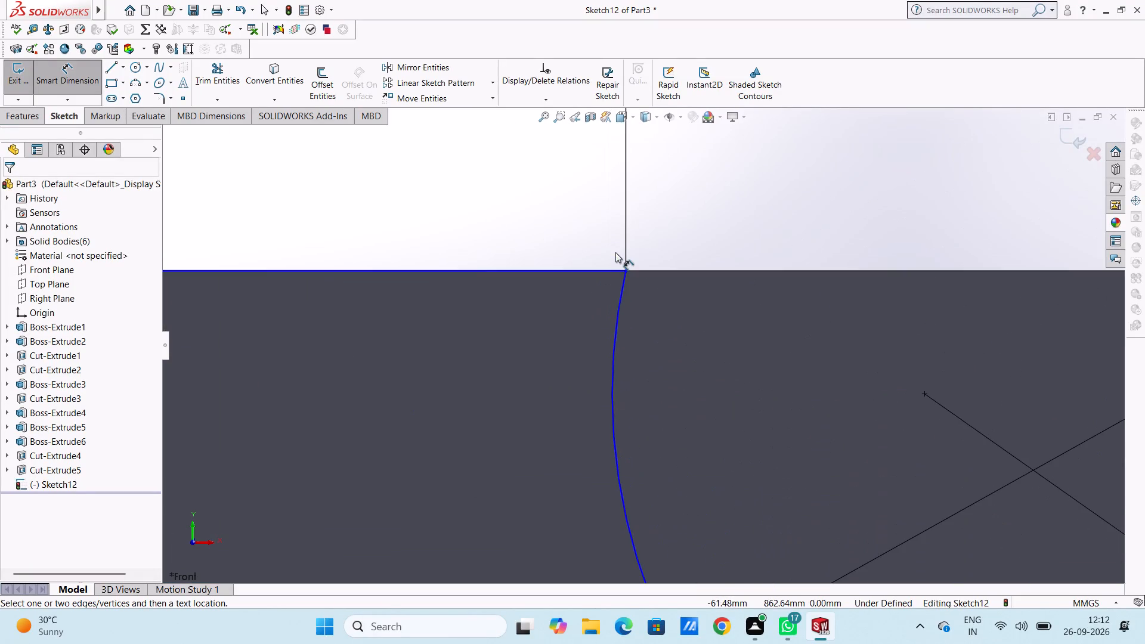
scroll(617, 280, "up", 9)
scroll(626, 388, "up", 6)
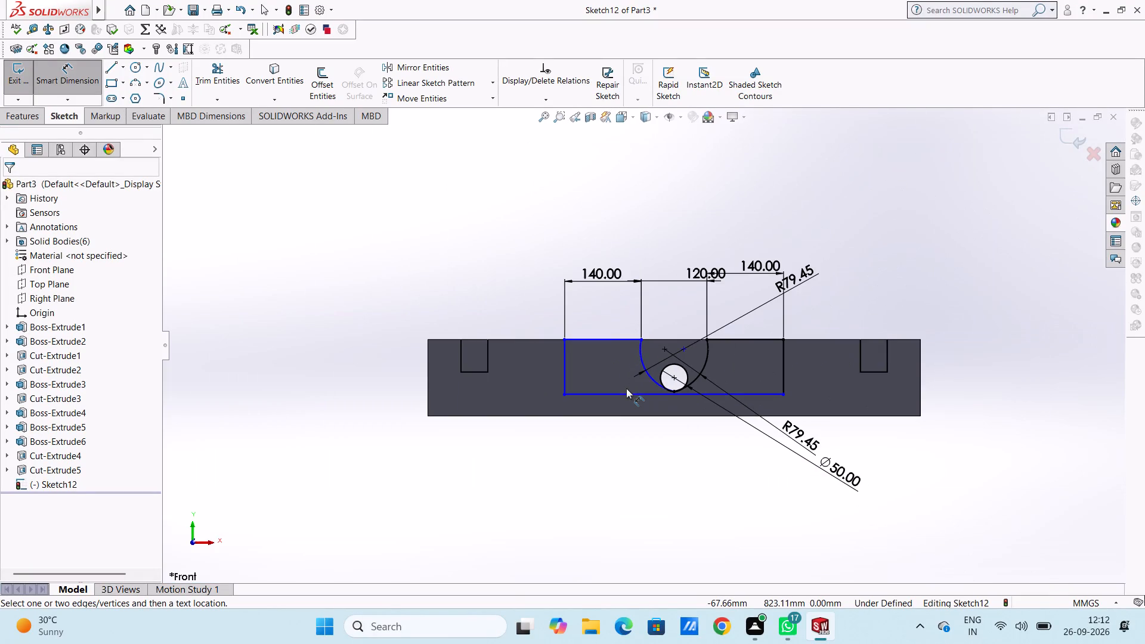
left_click(565, 365)
left_click(352, 336)
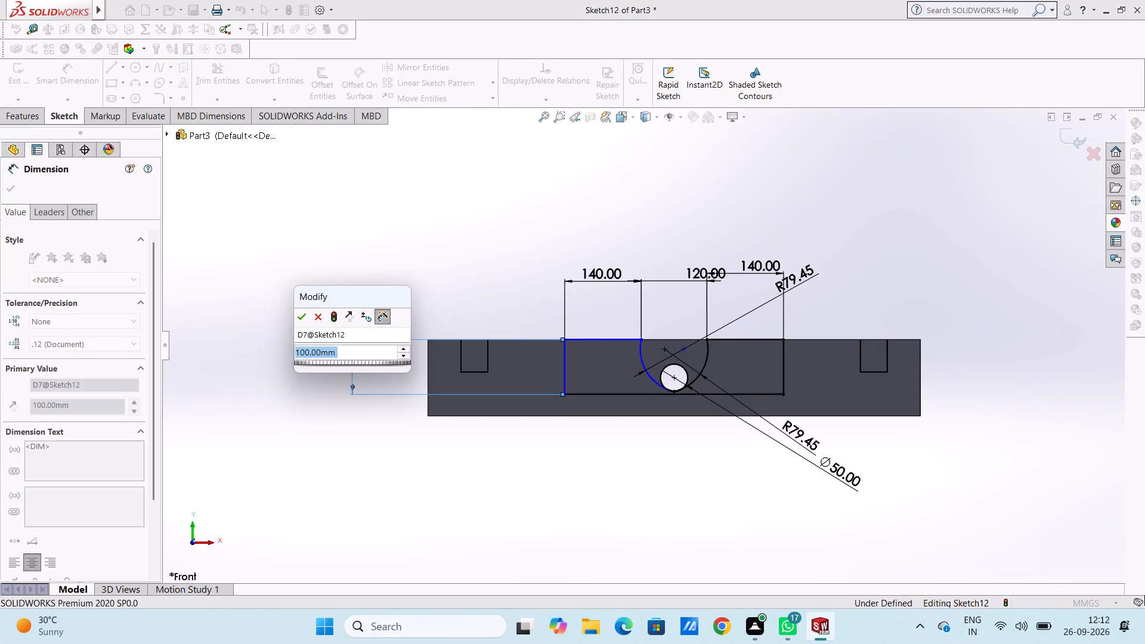
left_click(294, 315)
left_click(292, 271)
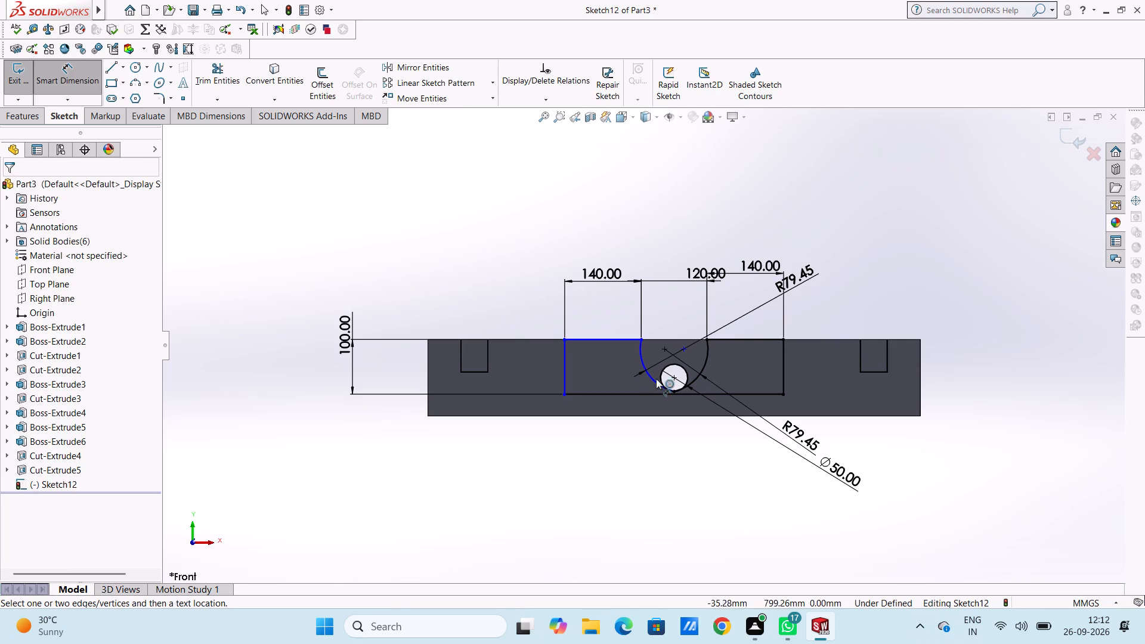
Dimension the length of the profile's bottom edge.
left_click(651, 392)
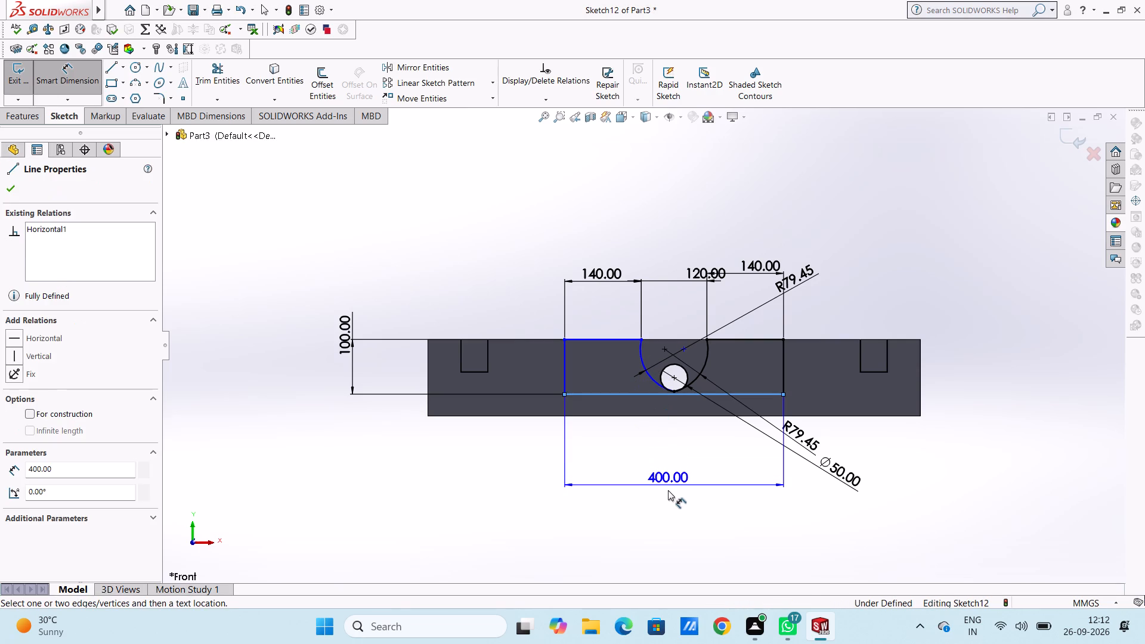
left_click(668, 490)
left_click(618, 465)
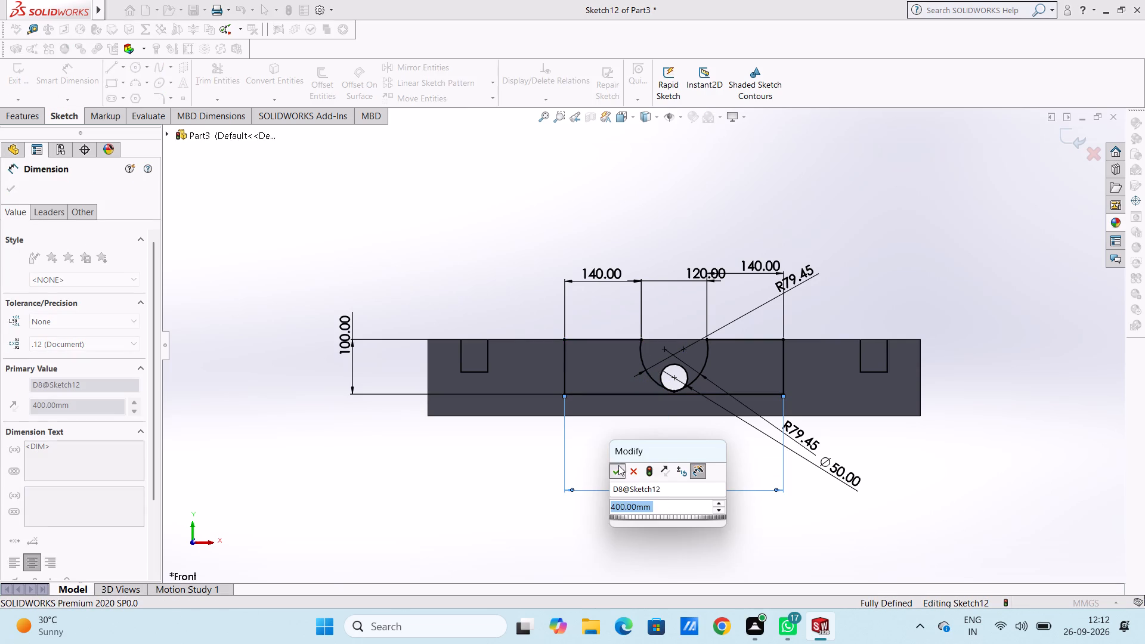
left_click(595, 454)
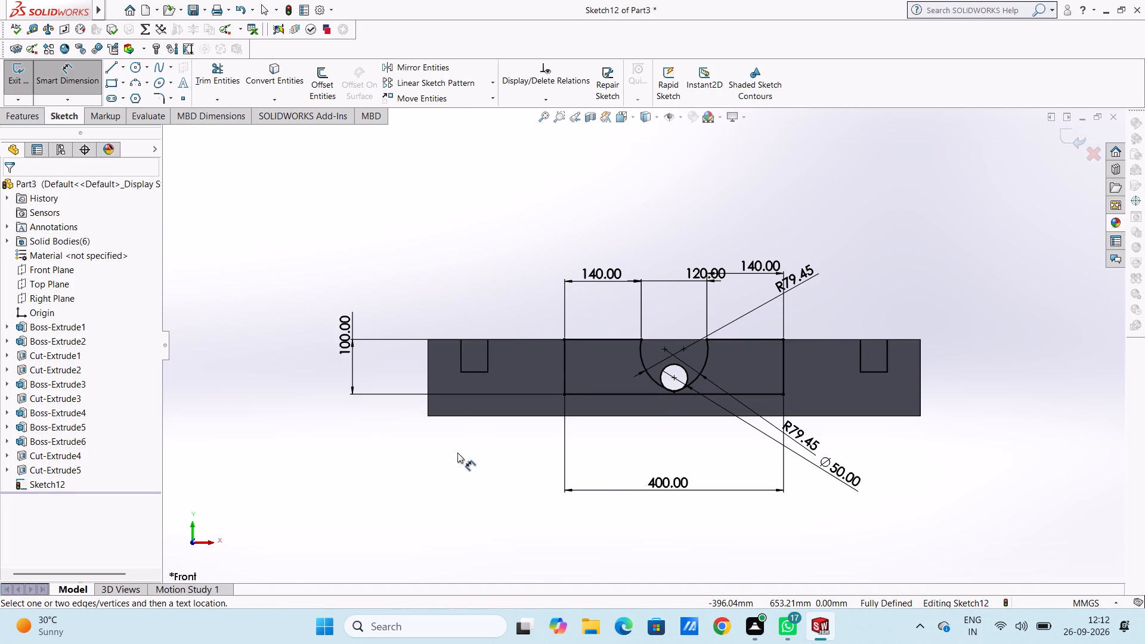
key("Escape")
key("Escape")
Examine the dimensioned profile on the bar against the surrounding frame and blocks, both at an angle and from the front.
scroll(458, 408, "up", 1)
scroll(482, 228, "up", 1)
middle_click_drag(484, 228, 491, 259)
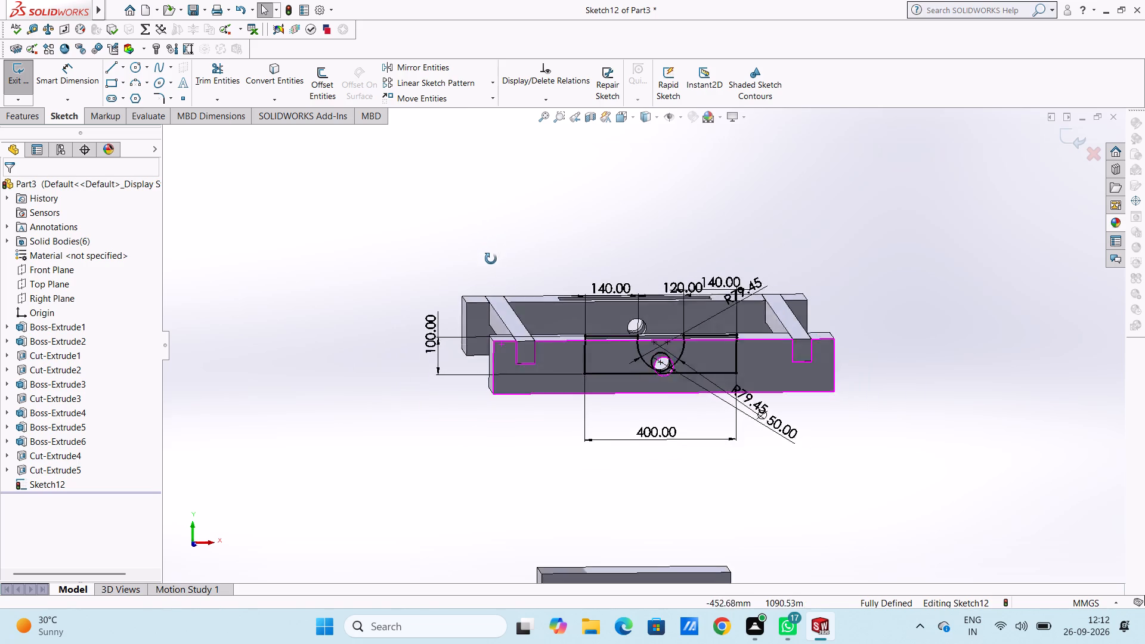
middle_click_drag(491, 259, 466, 355)
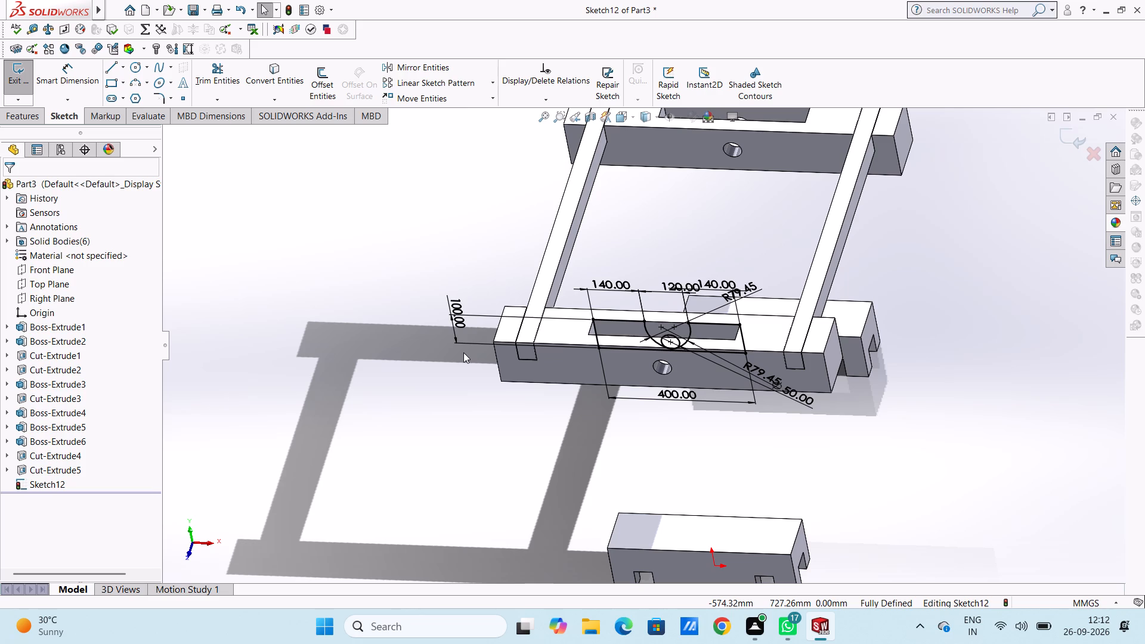
middle_click_drag(435, 372, 448, 298)
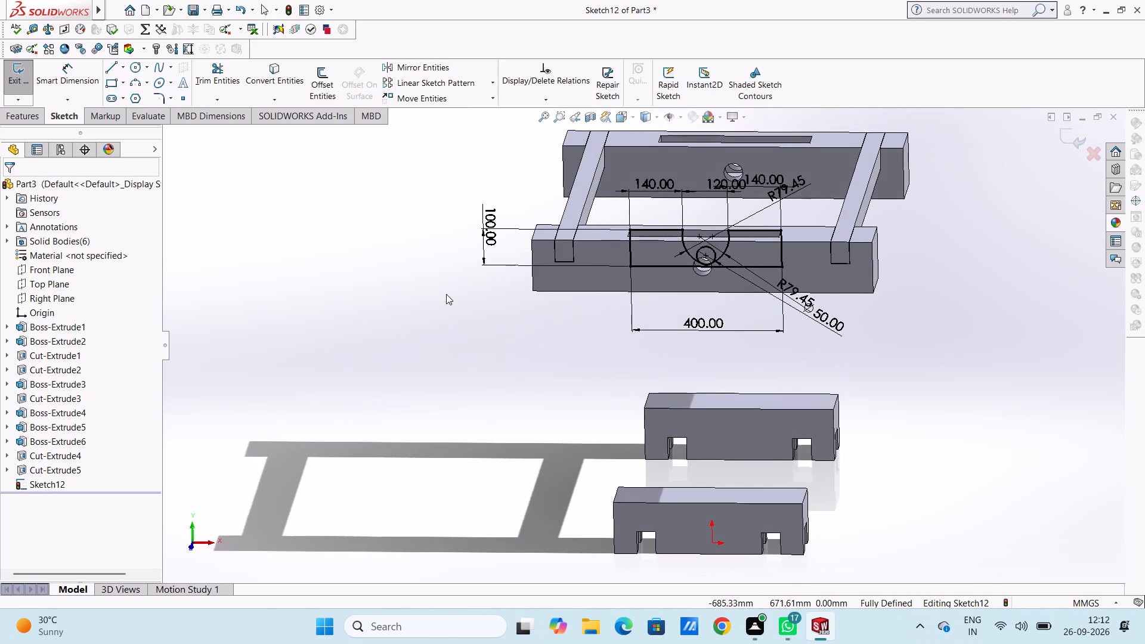
key("ctrl+1")
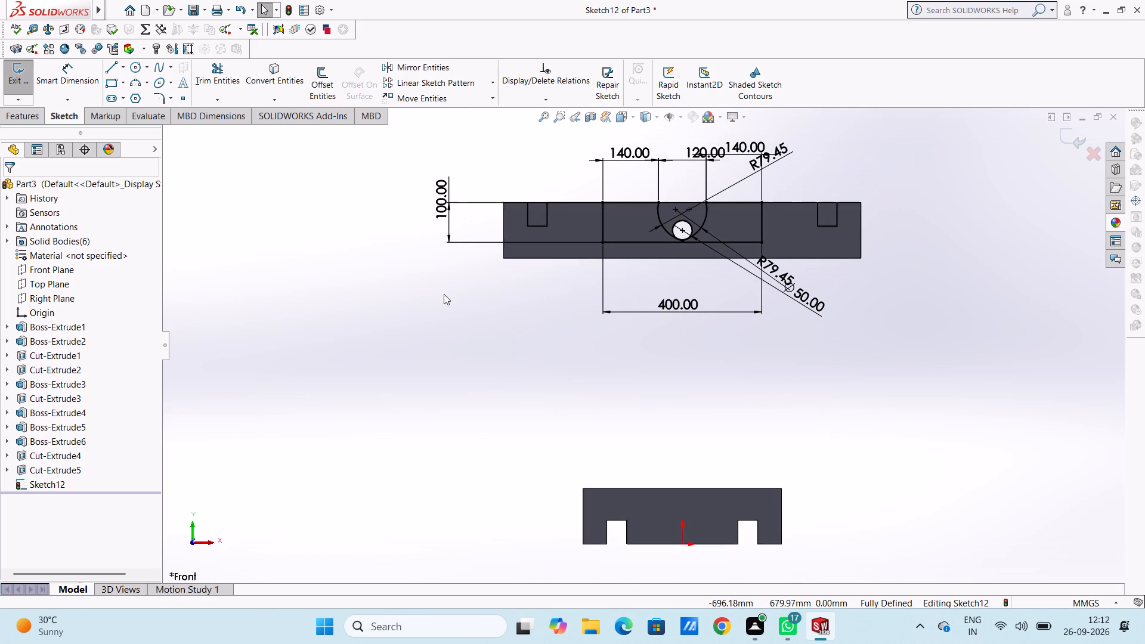
scroll(677, 176, "down", 3)
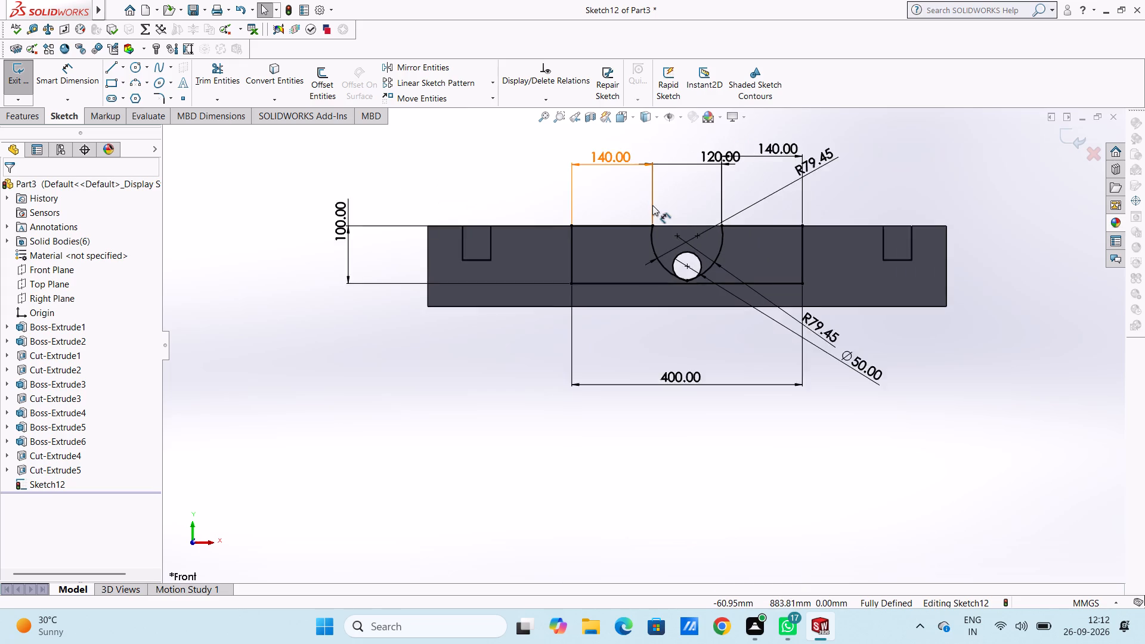
scroll(652, 205, "down", 1)
scroll(553, 223, "up", 2)
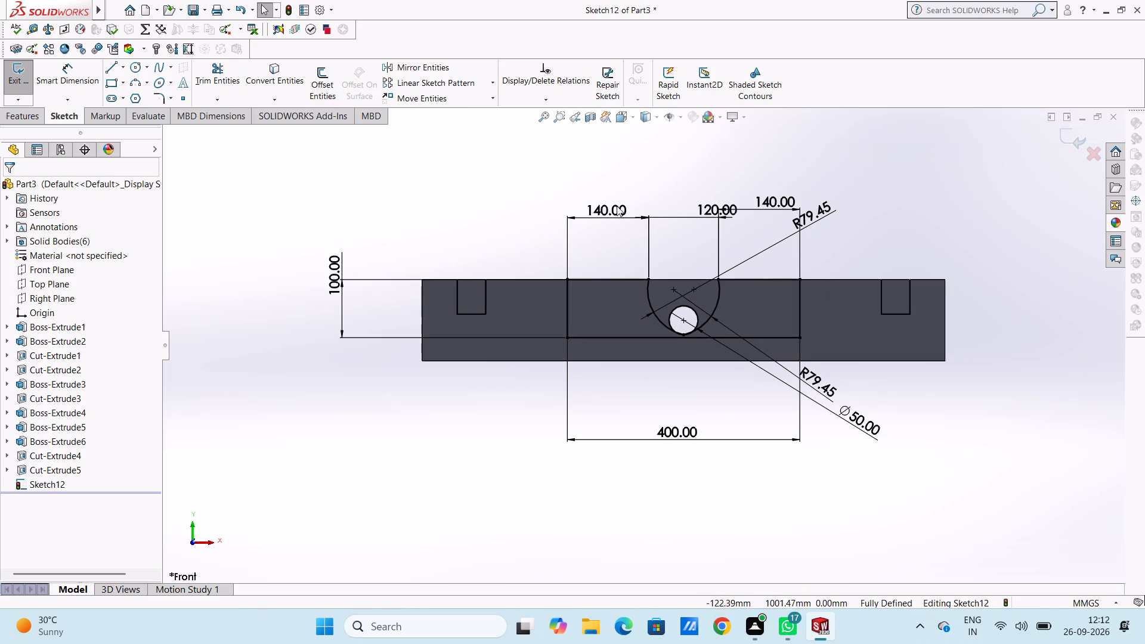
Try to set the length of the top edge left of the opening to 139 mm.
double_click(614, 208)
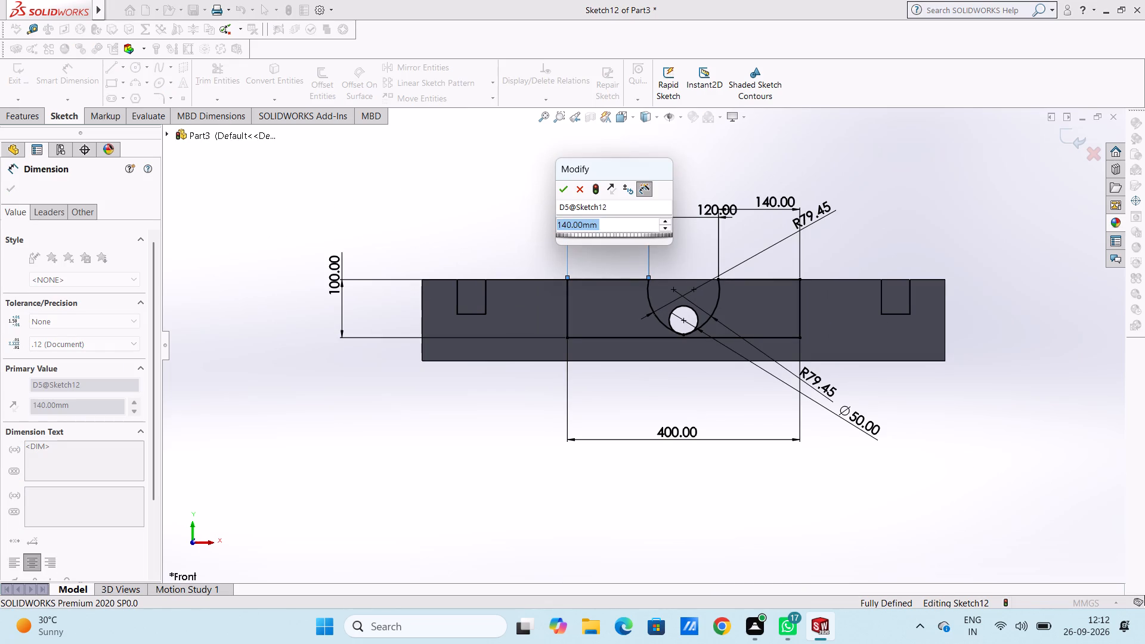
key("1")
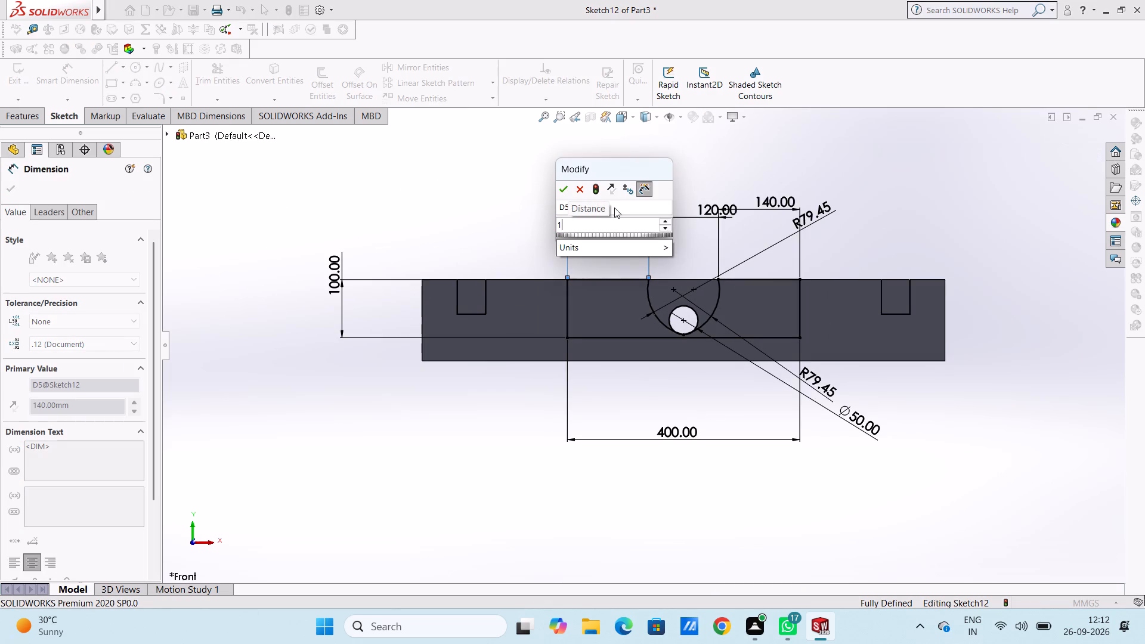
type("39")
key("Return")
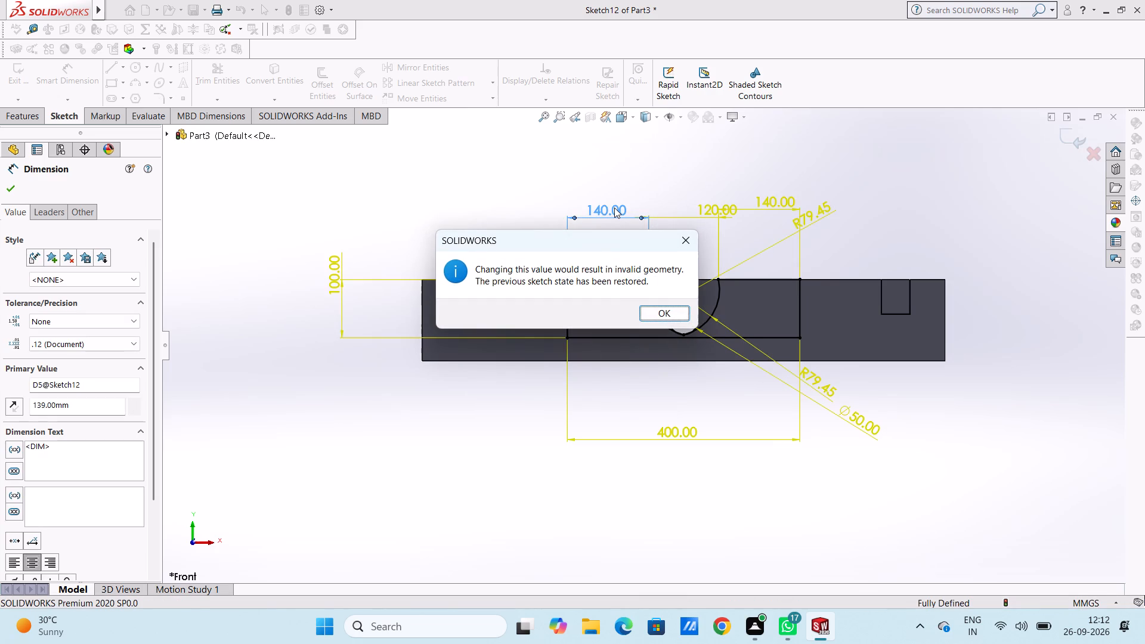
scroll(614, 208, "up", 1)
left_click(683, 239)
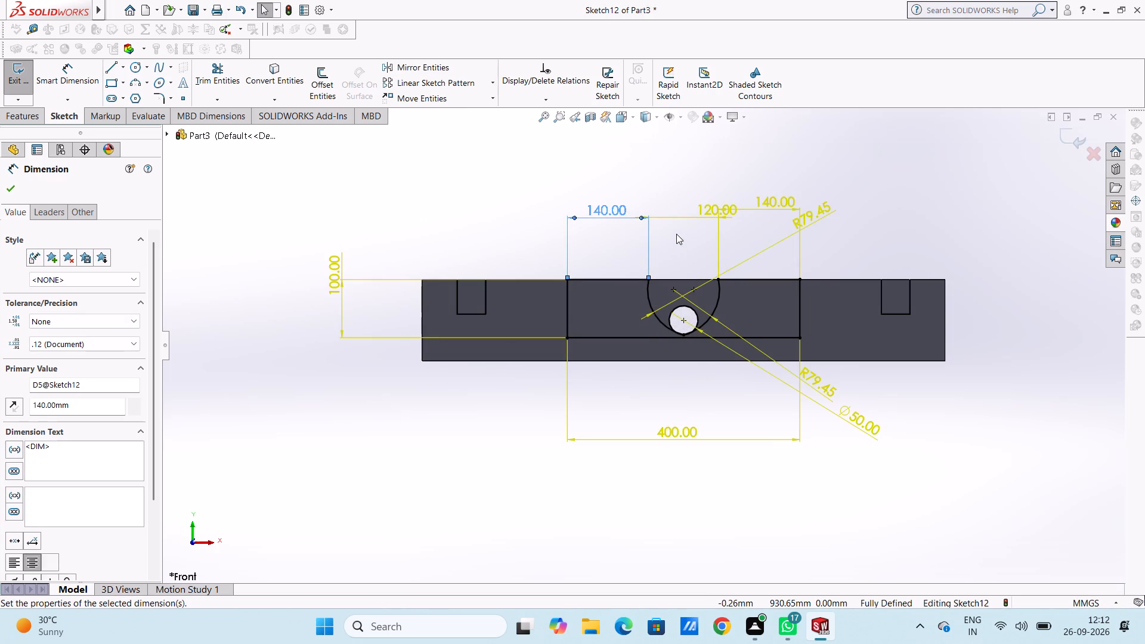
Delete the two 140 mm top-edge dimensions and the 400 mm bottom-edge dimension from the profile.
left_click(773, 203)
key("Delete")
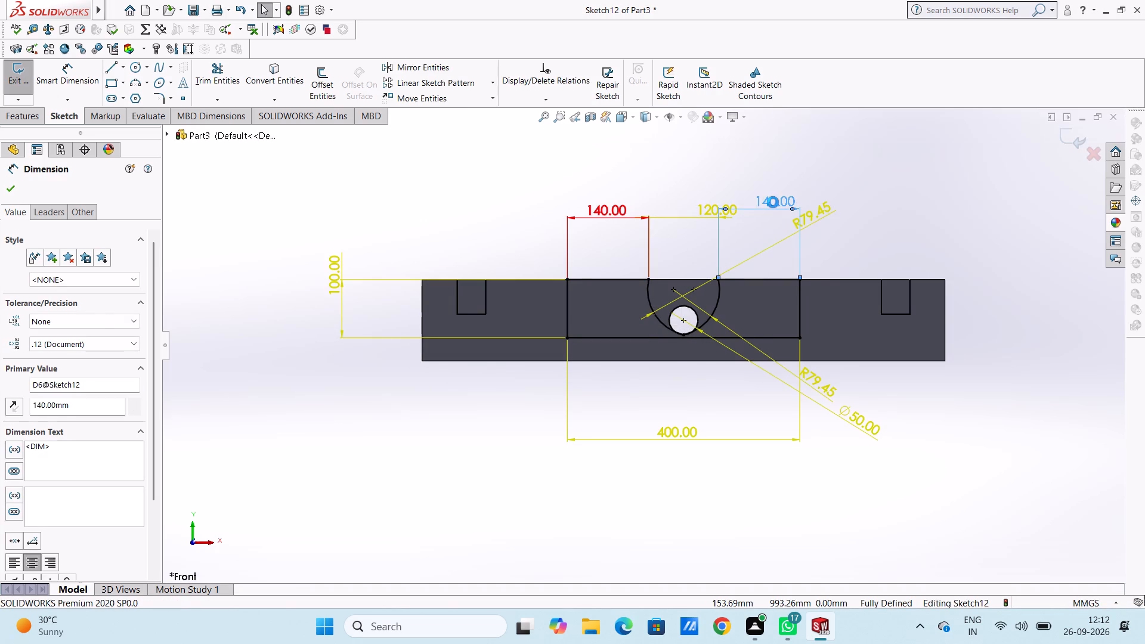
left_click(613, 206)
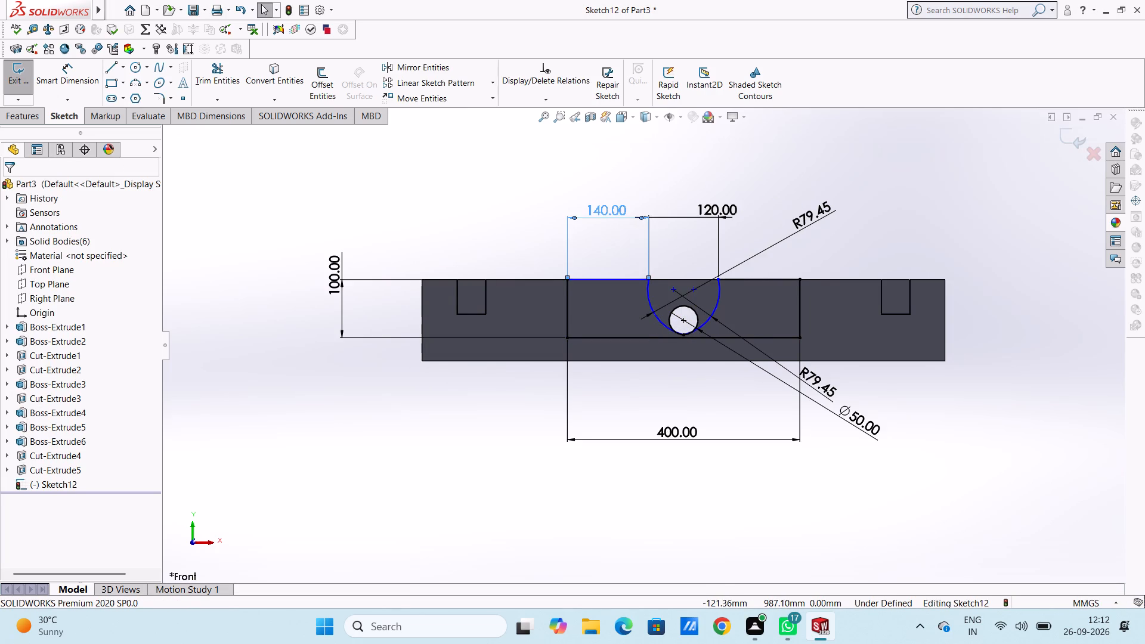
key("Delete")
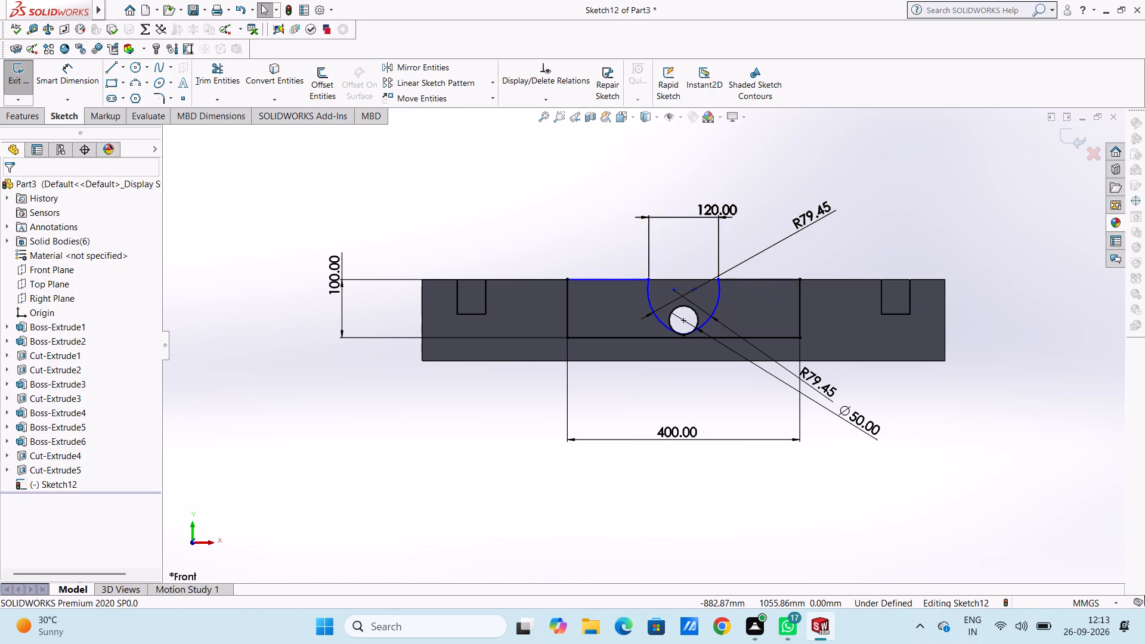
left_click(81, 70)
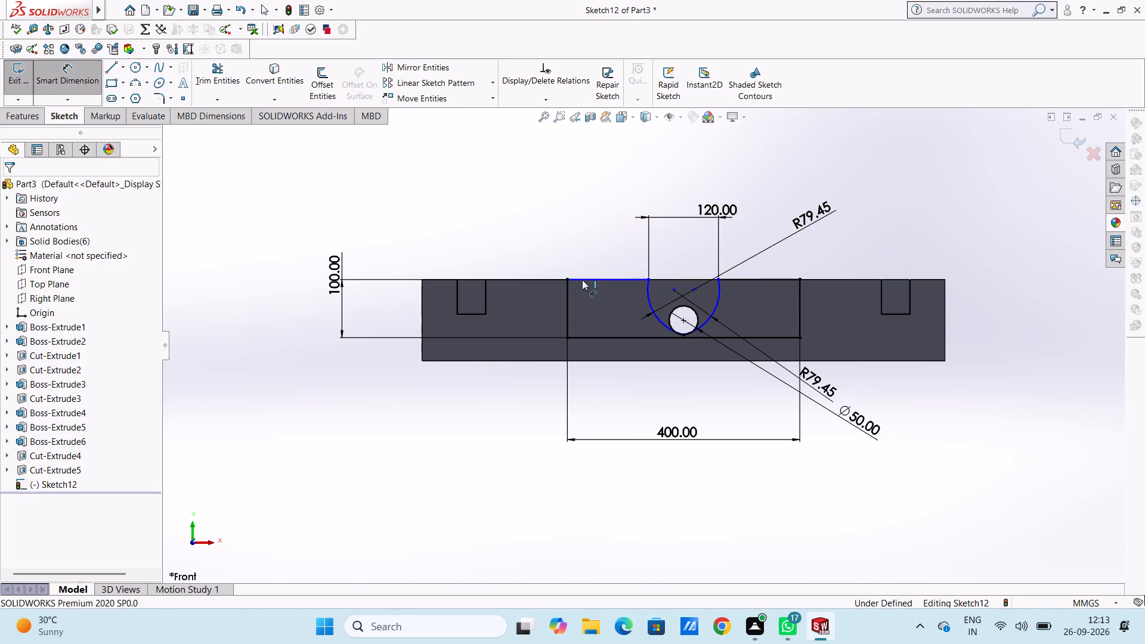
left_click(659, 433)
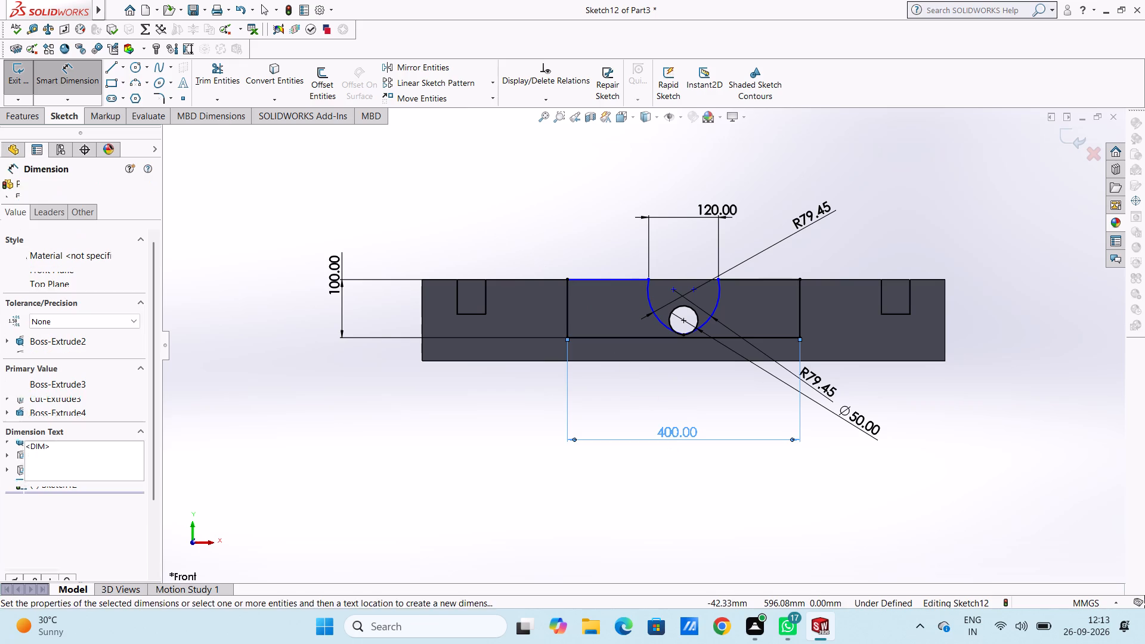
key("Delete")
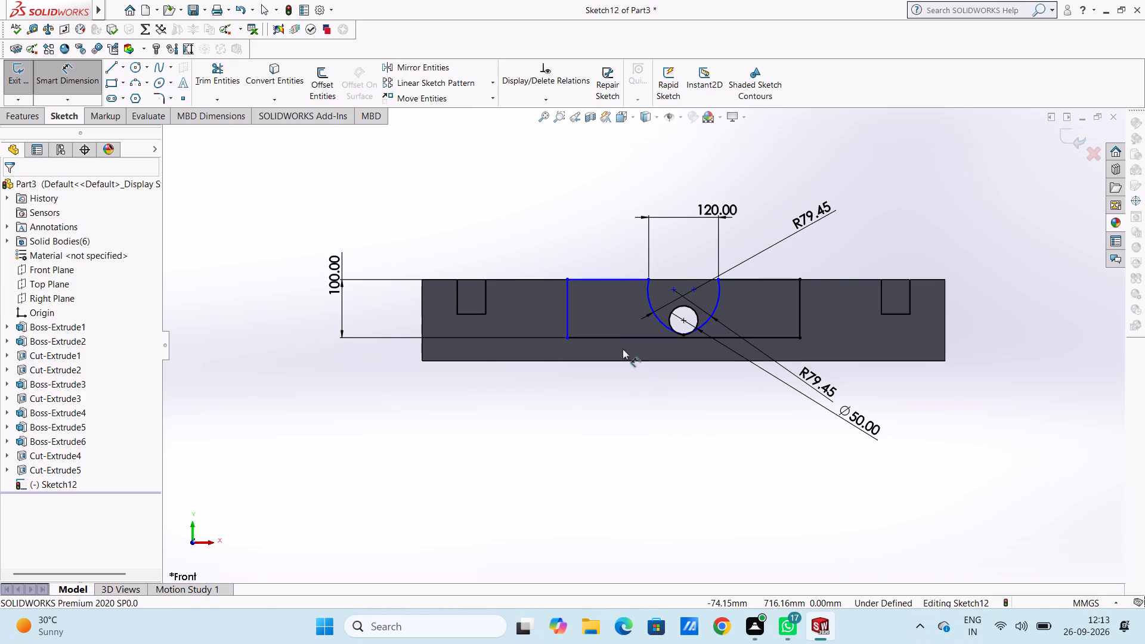
Dimension the profile's bottom edge and set its length to 399 mm.
left_click(595, 339)
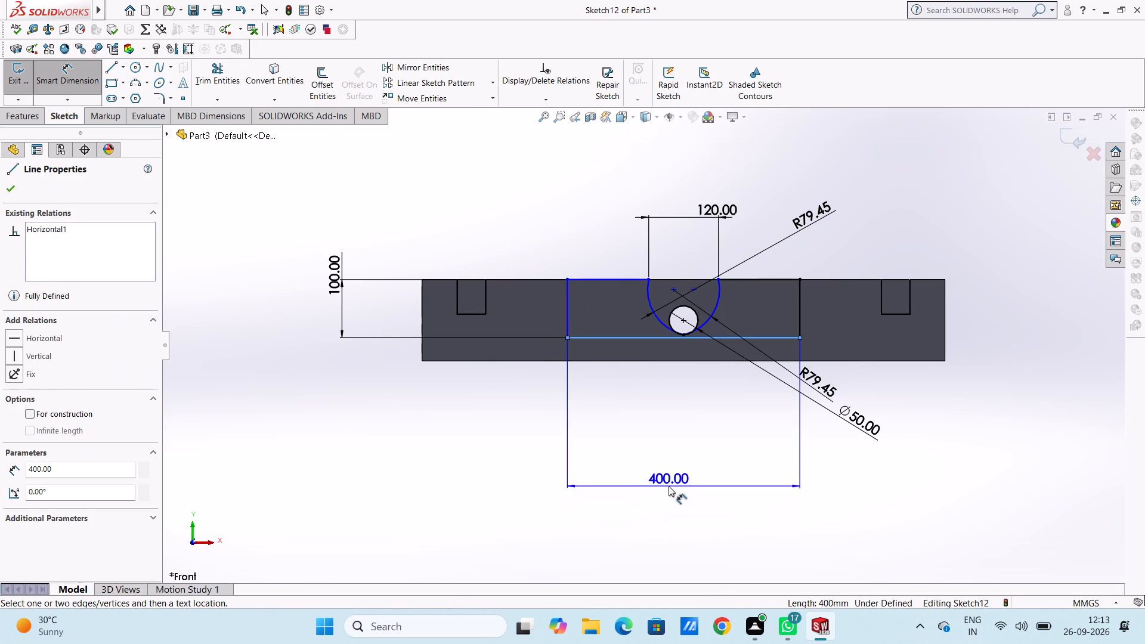
left_click(669, 485)
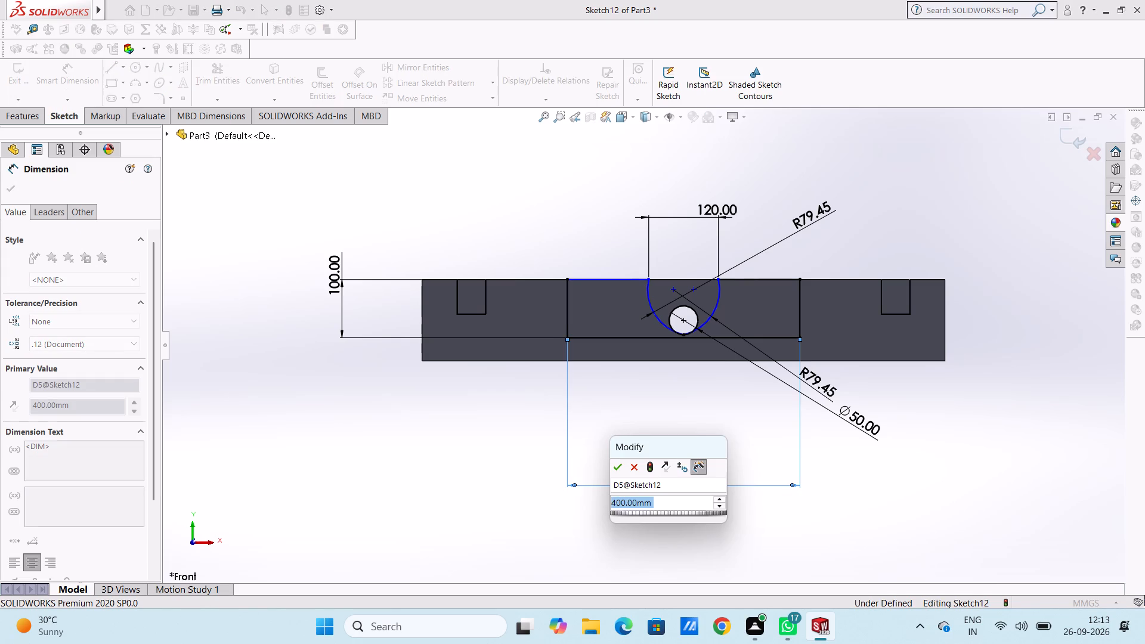
type("399")
key("Return")
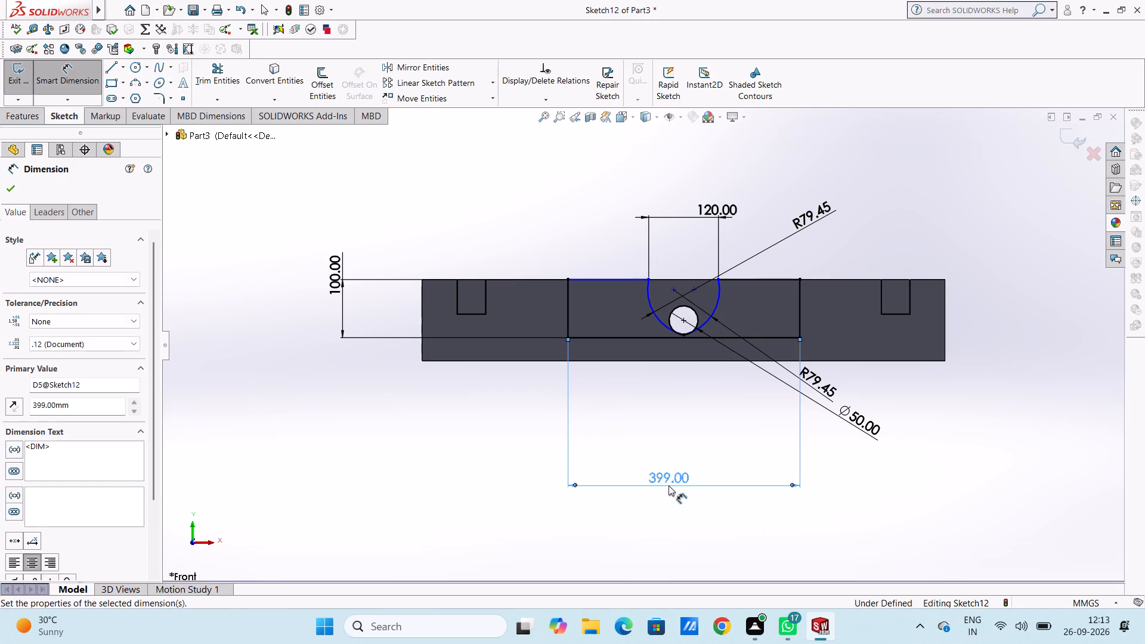
left_click(668, 442)
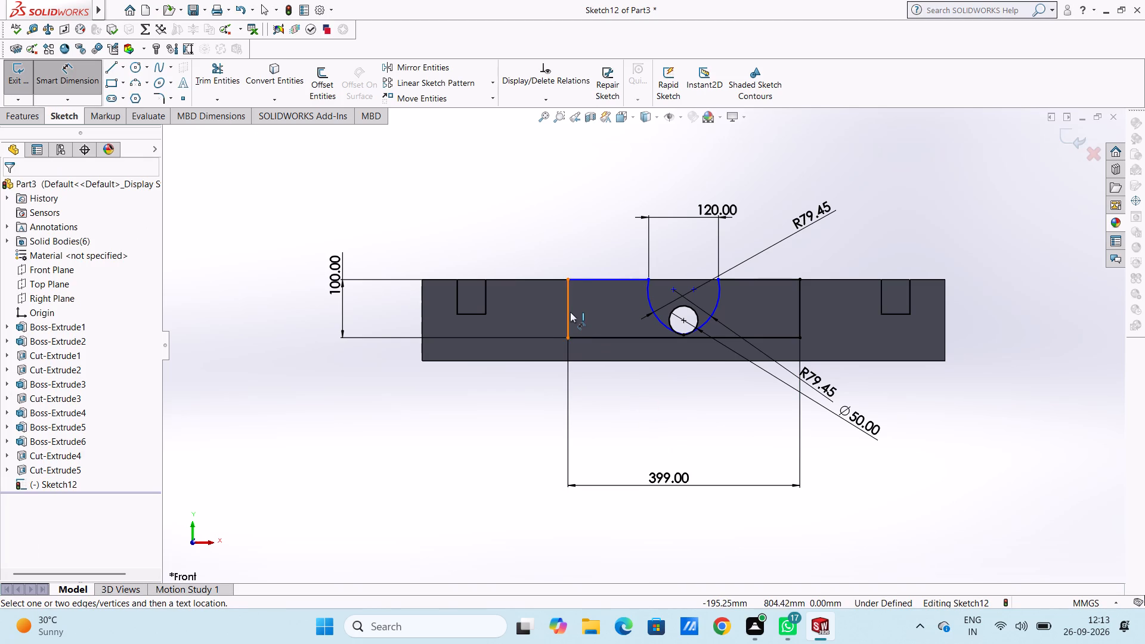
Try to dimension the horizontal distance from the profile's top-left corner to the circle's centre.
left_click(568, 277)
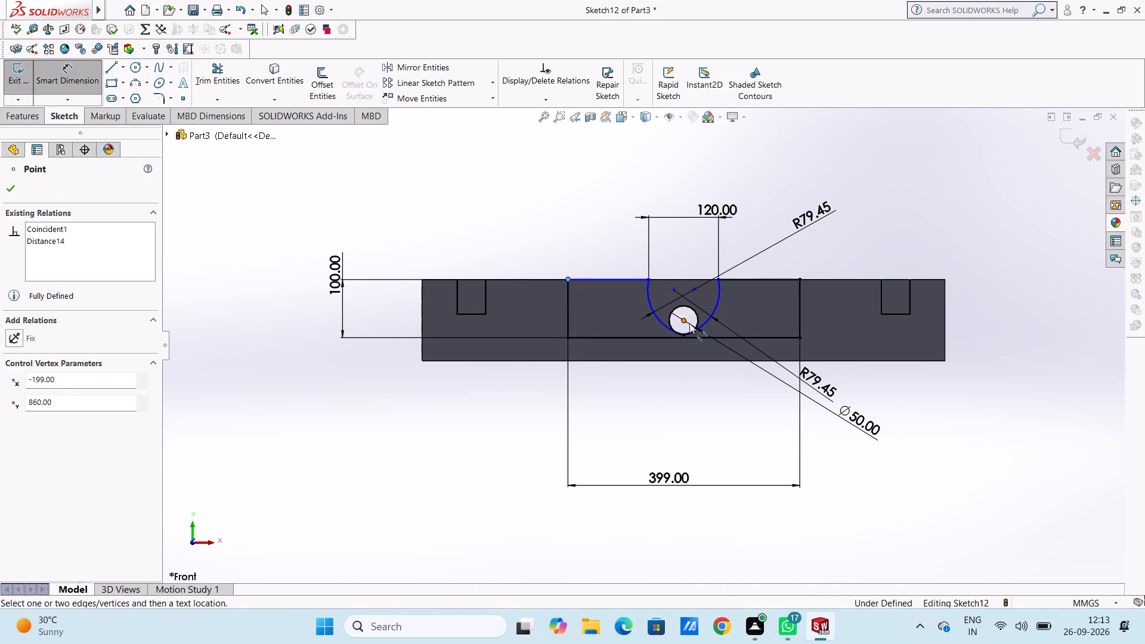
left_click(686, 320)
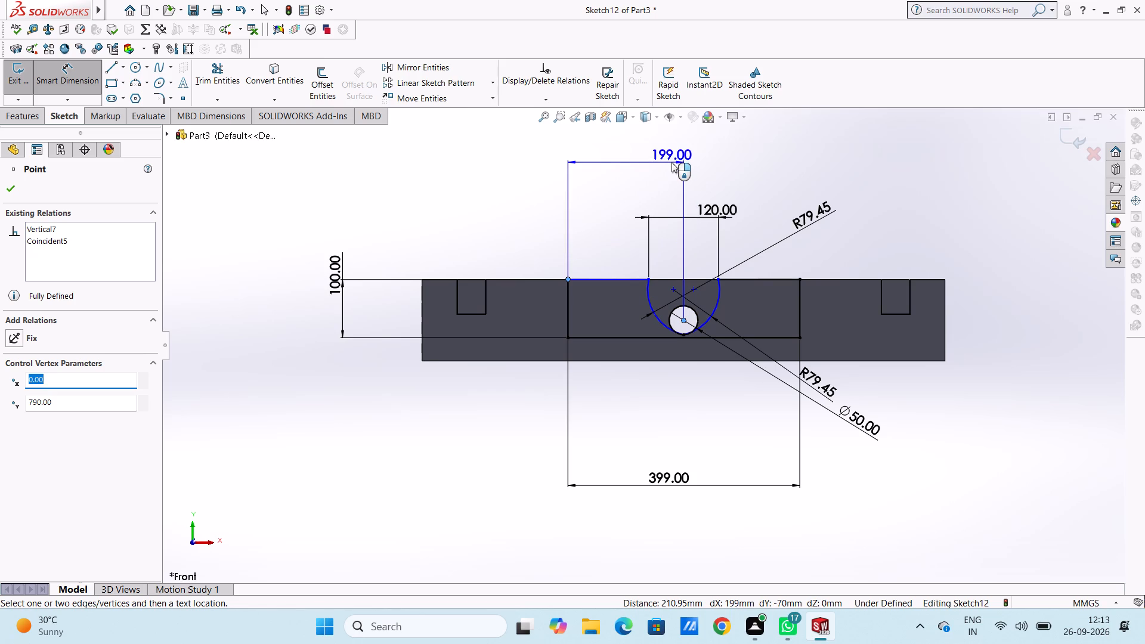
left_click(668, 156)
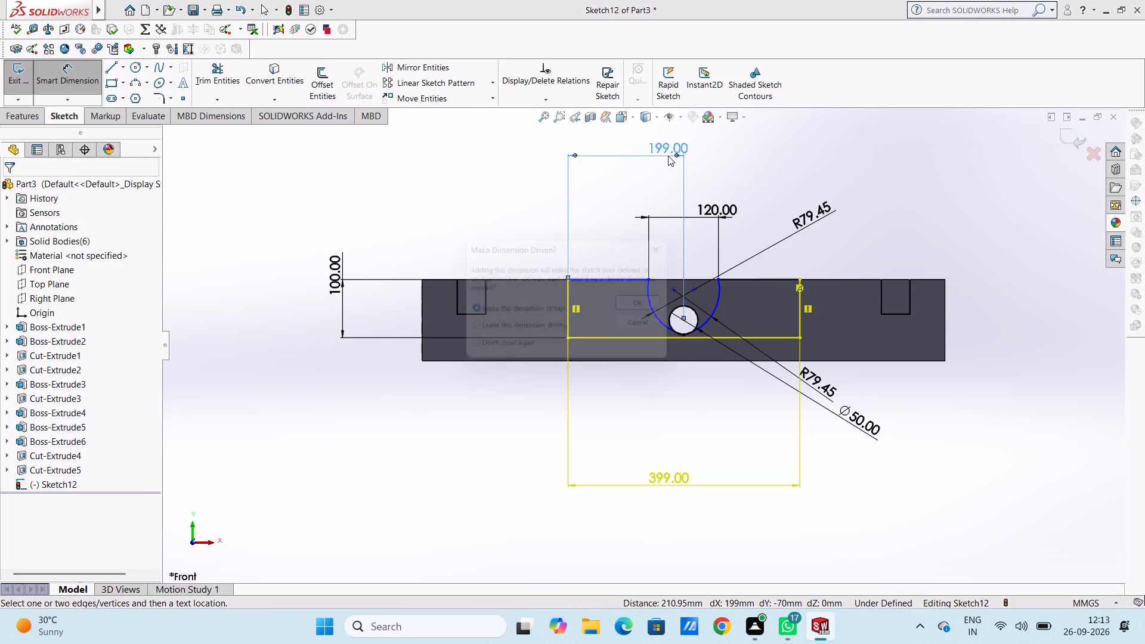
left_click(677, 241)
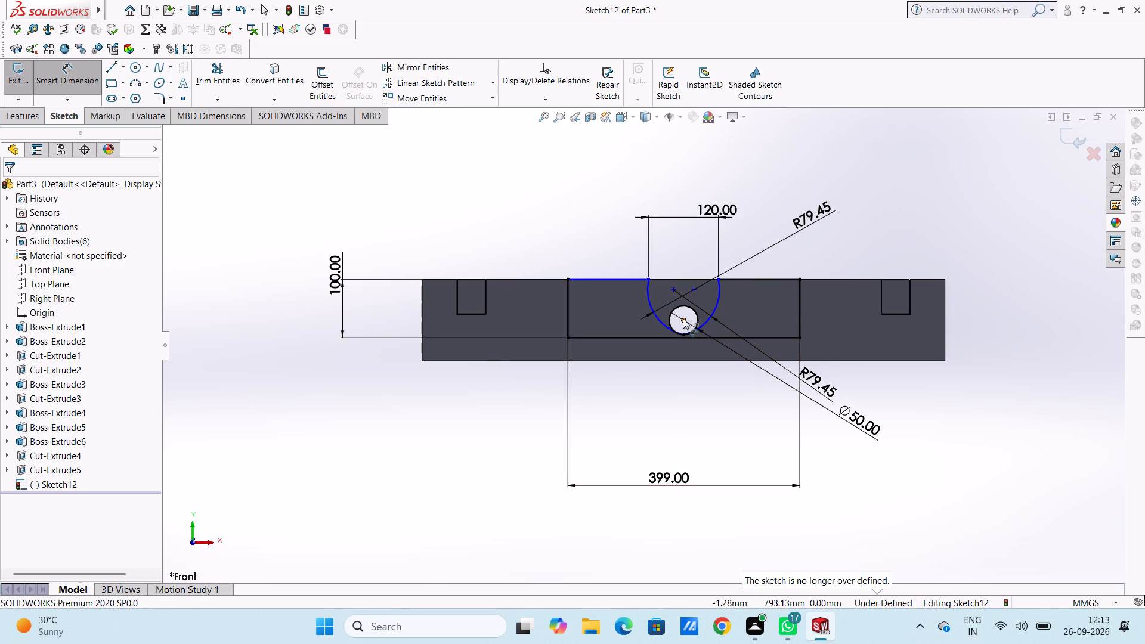
Delete the profile's top edge segment right of the opening.
left_click(753, 278)
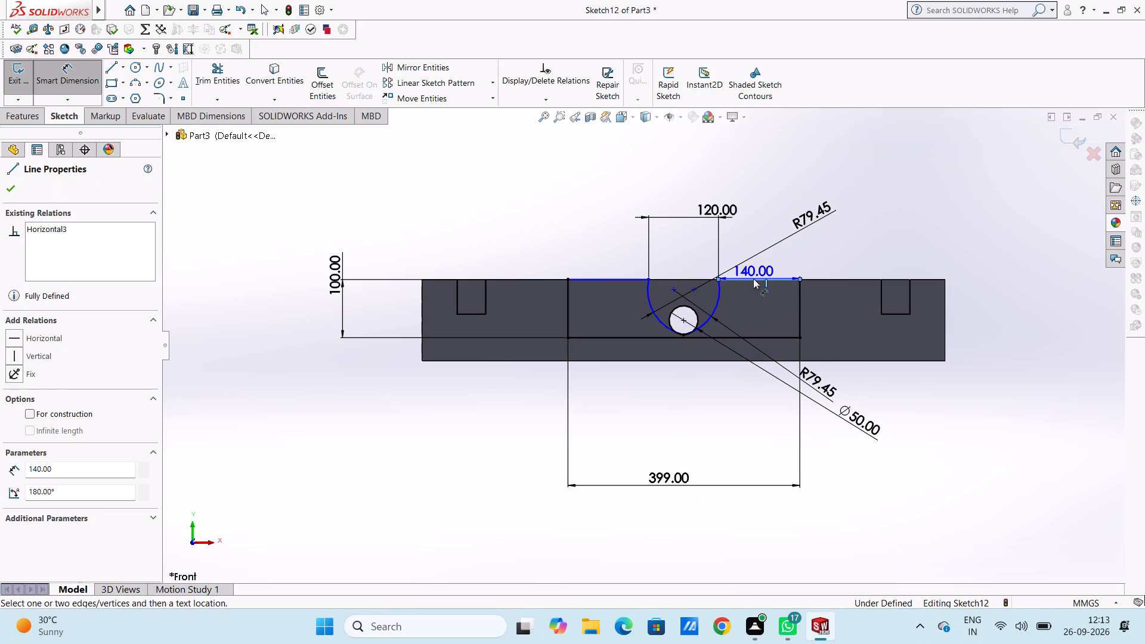
key("Delete")
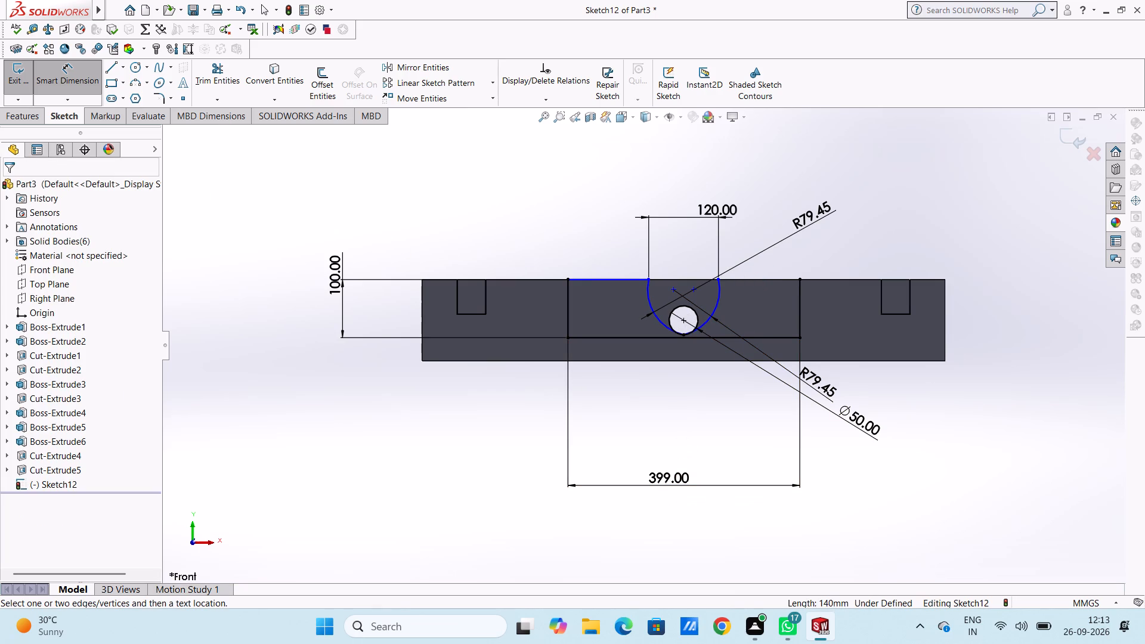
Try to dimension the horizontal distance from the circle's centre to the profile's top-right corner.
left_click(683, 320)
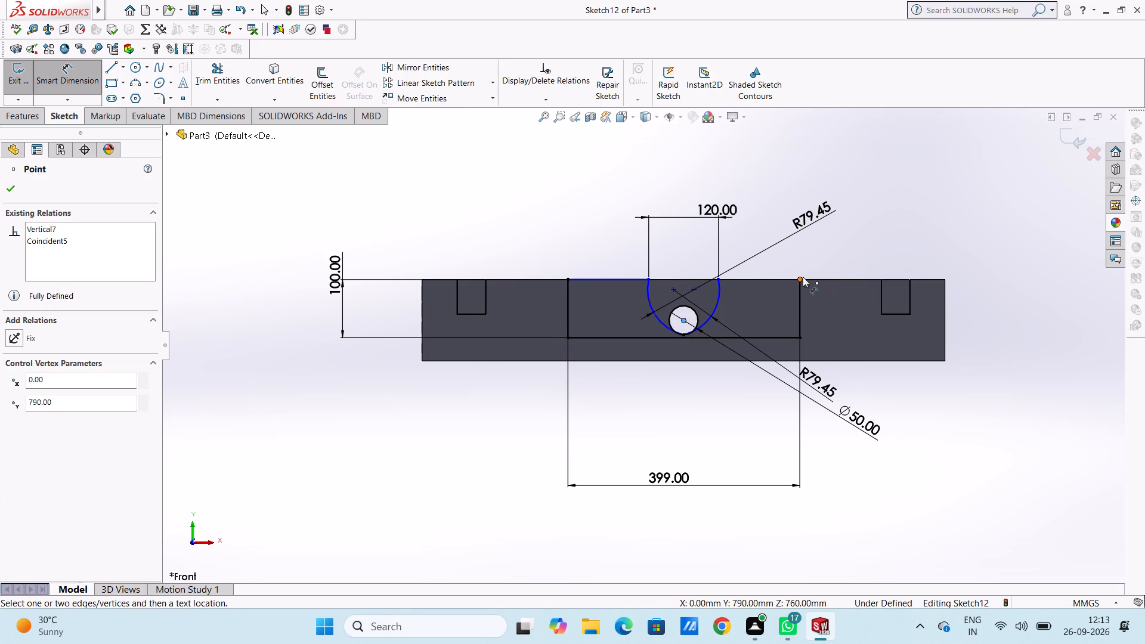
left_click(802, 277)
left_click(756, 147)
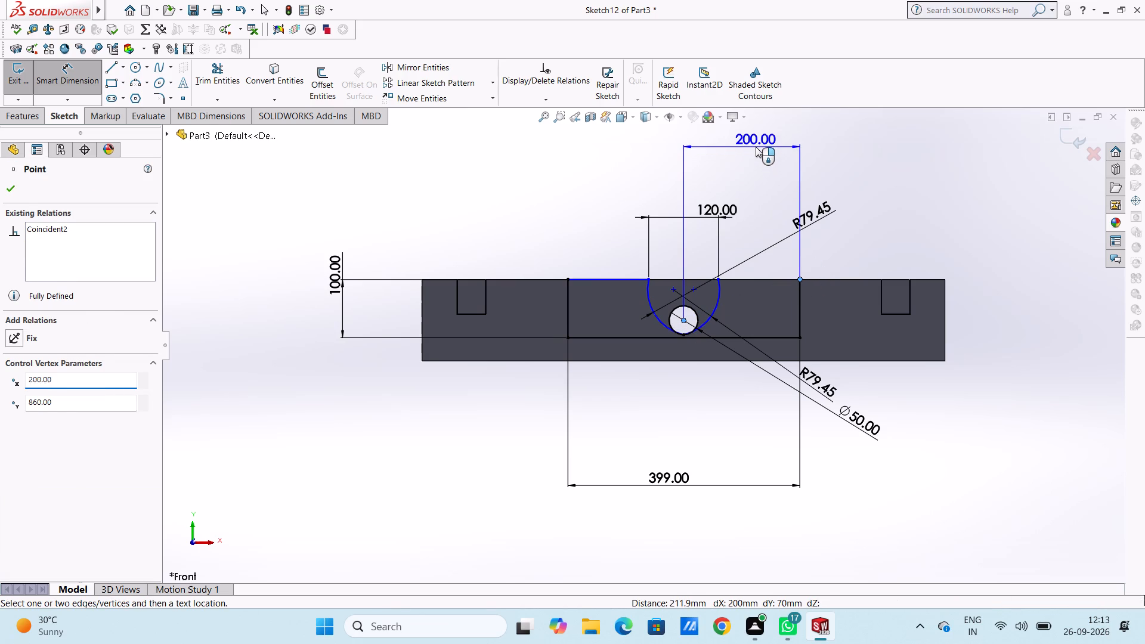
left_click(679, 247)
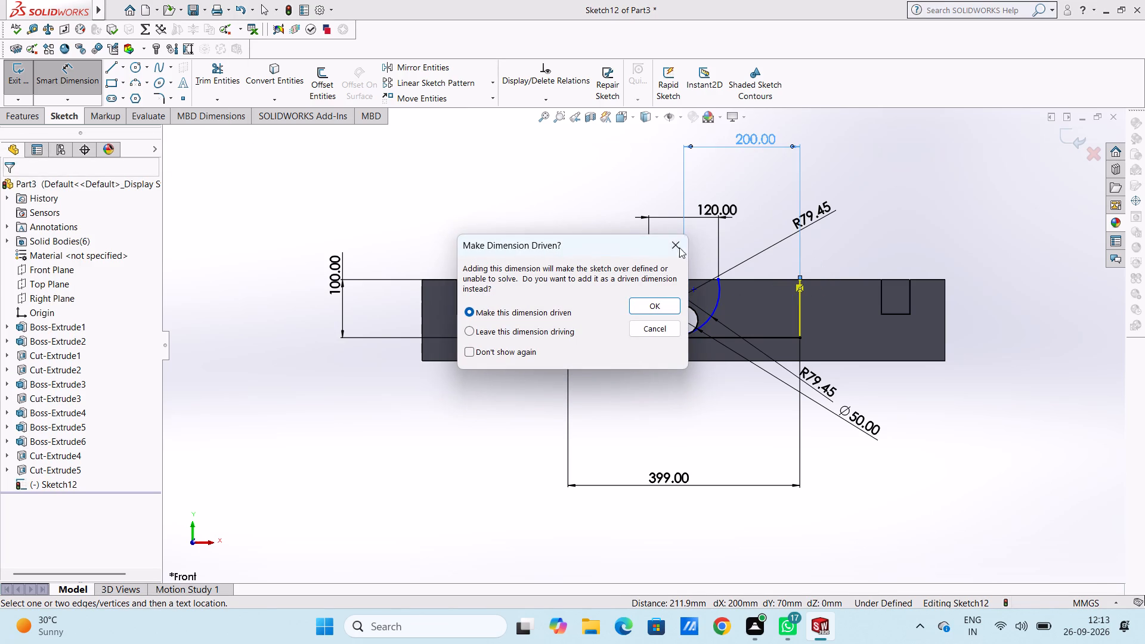
Delete the profile's bottom edge line.
left_click(728, 339)
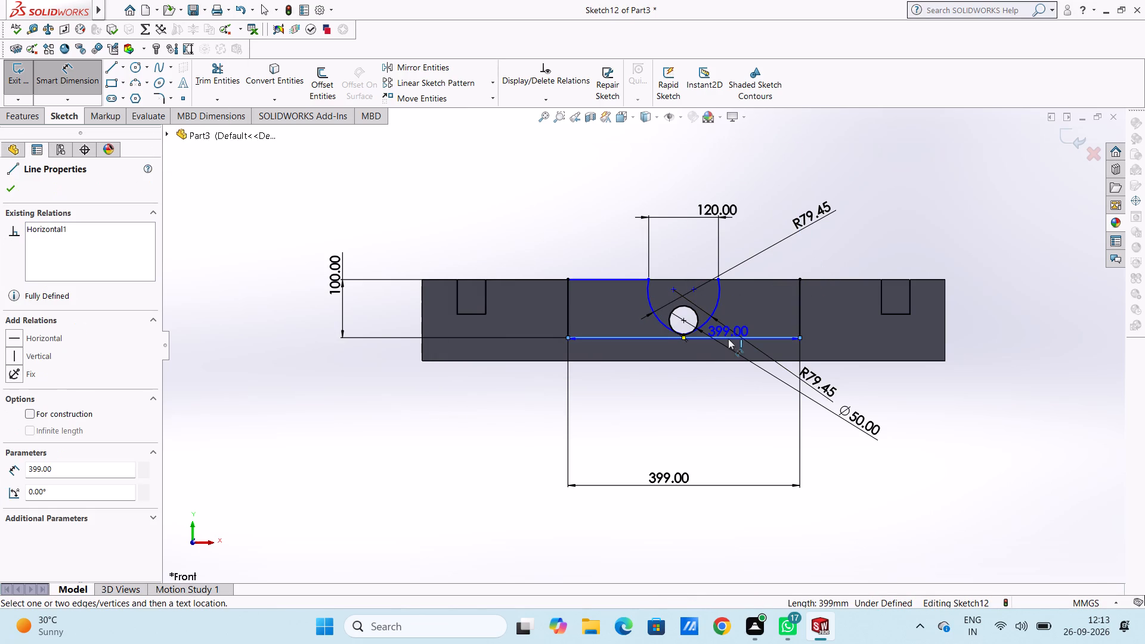
key("Delete")
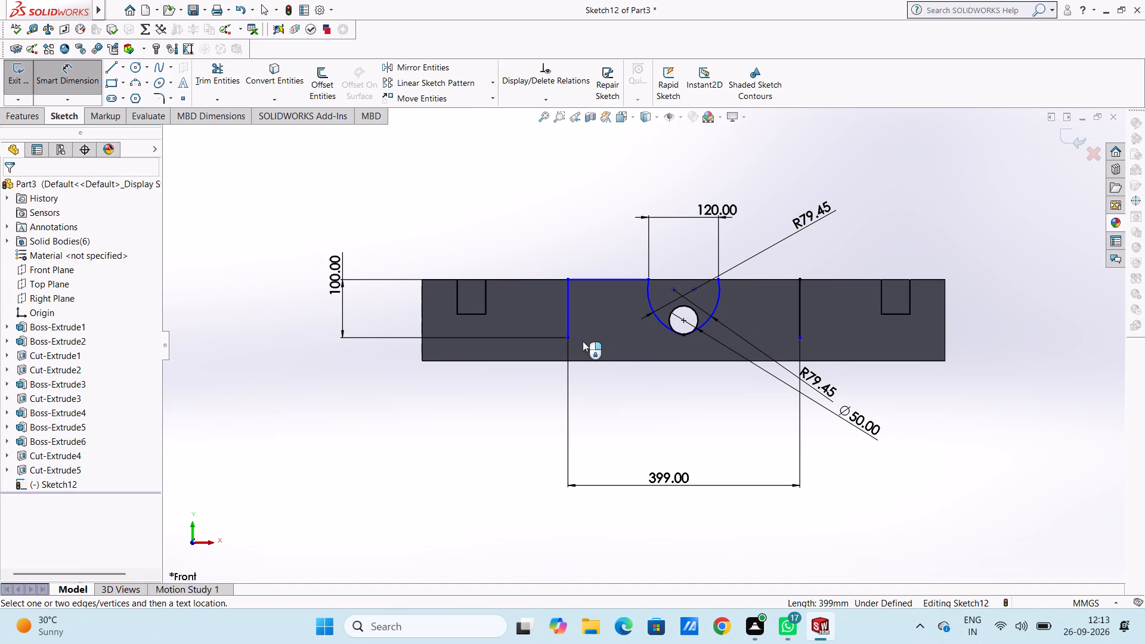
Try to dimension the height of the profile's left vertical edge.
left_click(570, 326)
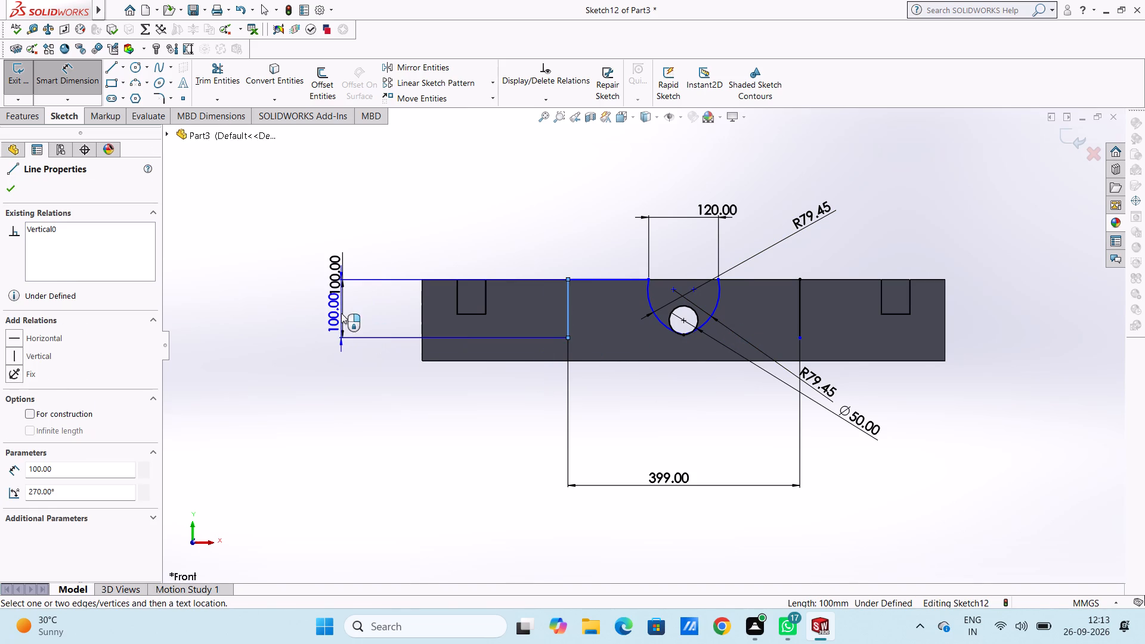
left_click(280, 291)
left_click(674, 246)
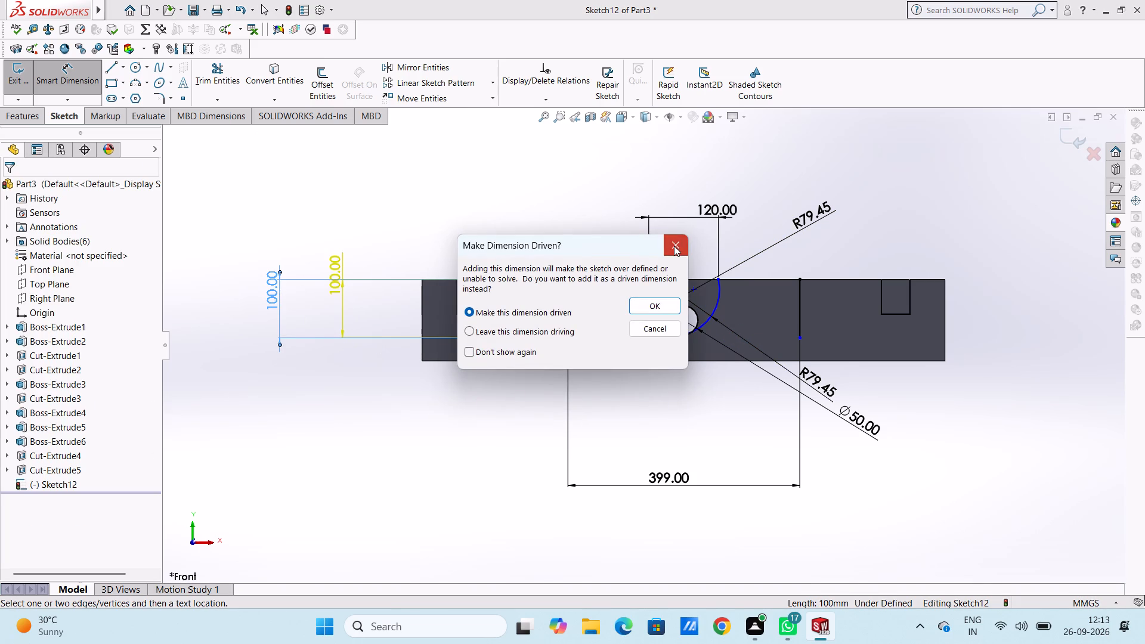
Dimension the length of the top edge left of the opening.
left_click(608, 278)
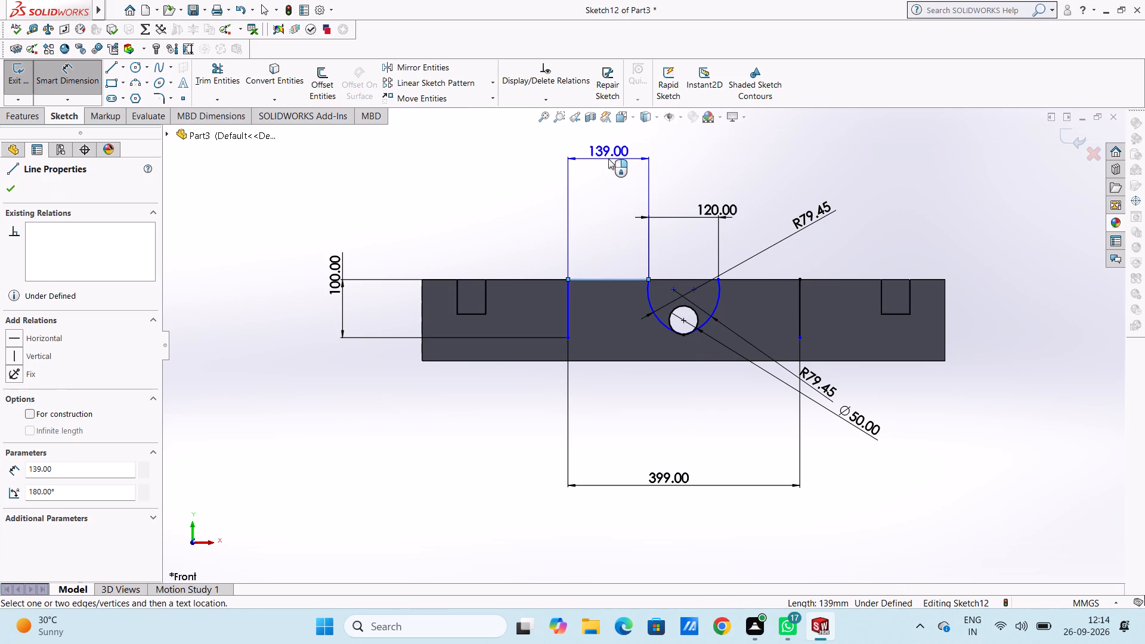
left_click(608, 159)
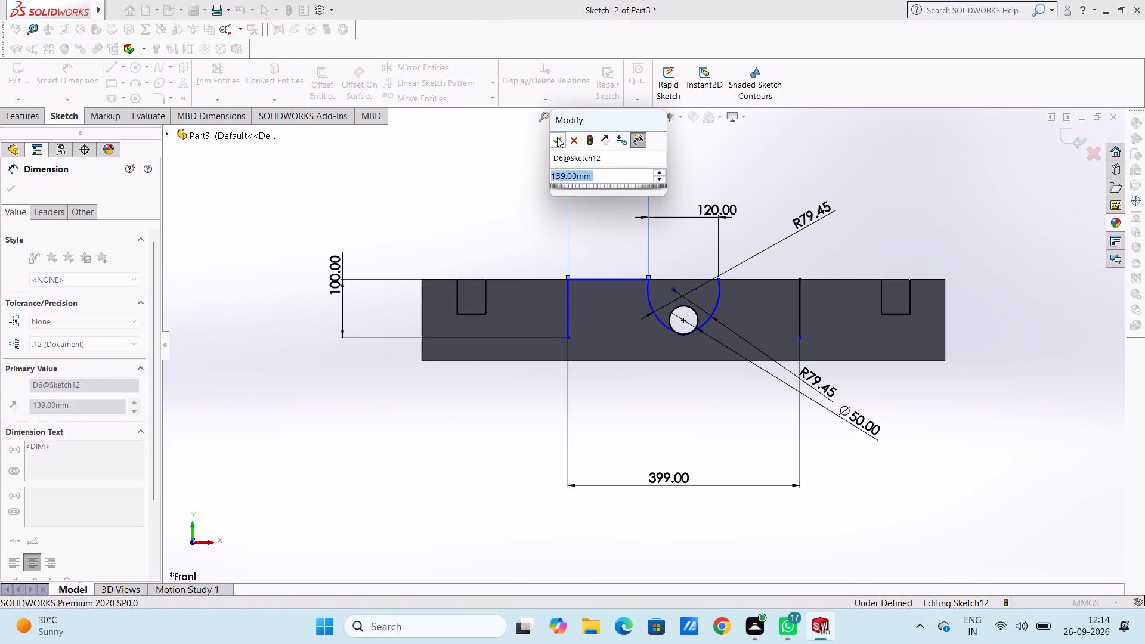
left_click(557, 137)
left_click(524, 161)
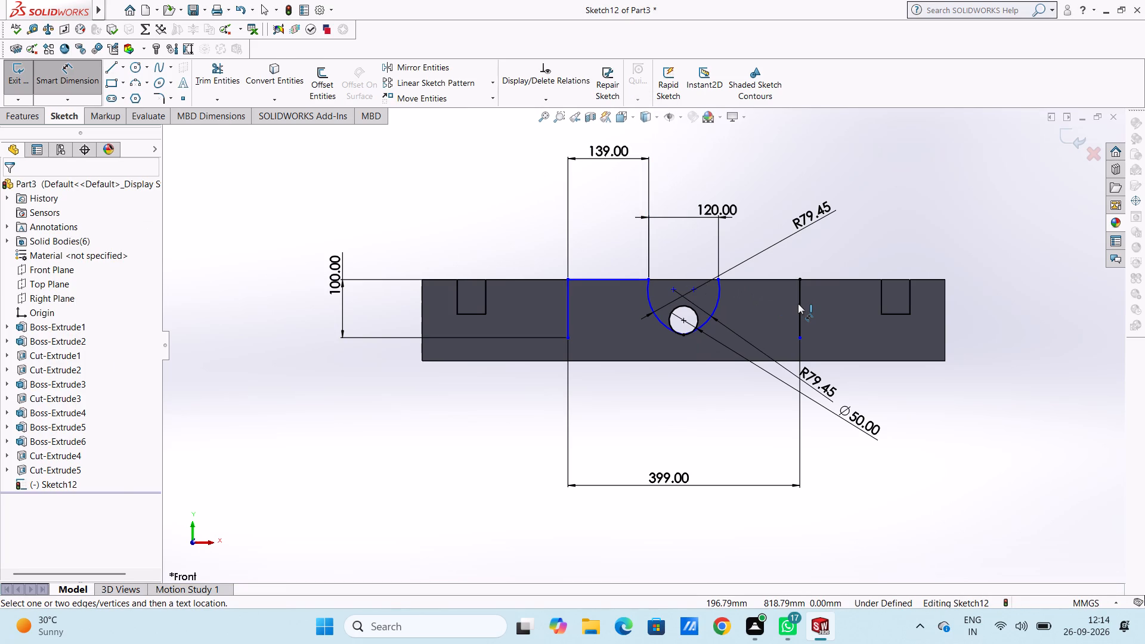
Delete the profile's right vertical edge together with its associated dimension.
left_click(798, 304)
key("Delete")
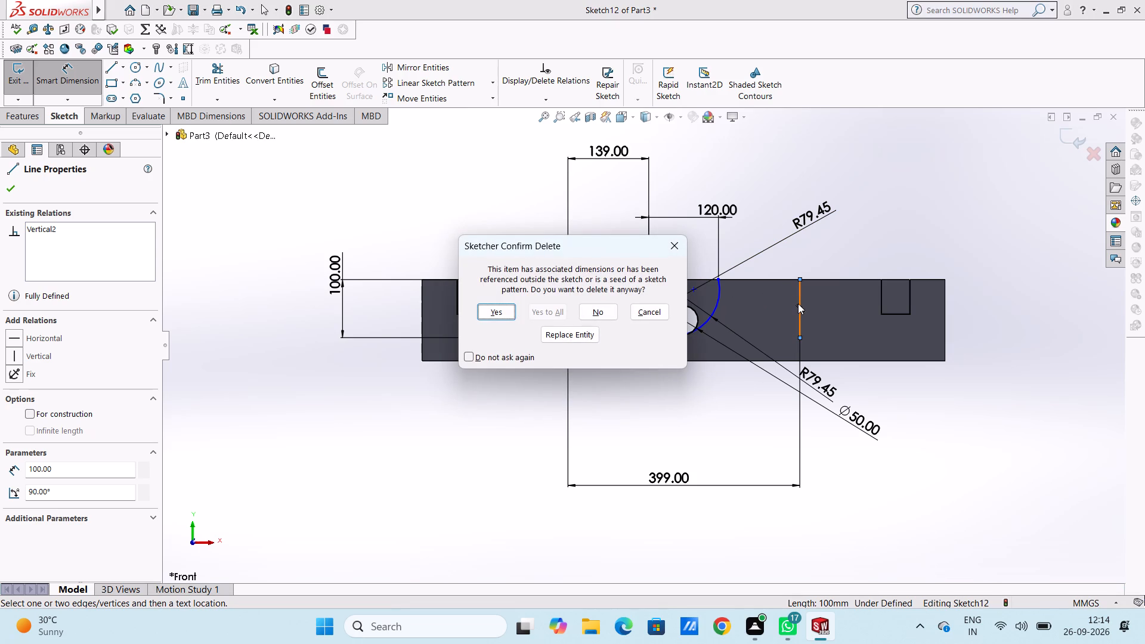
left_click(488, 317)
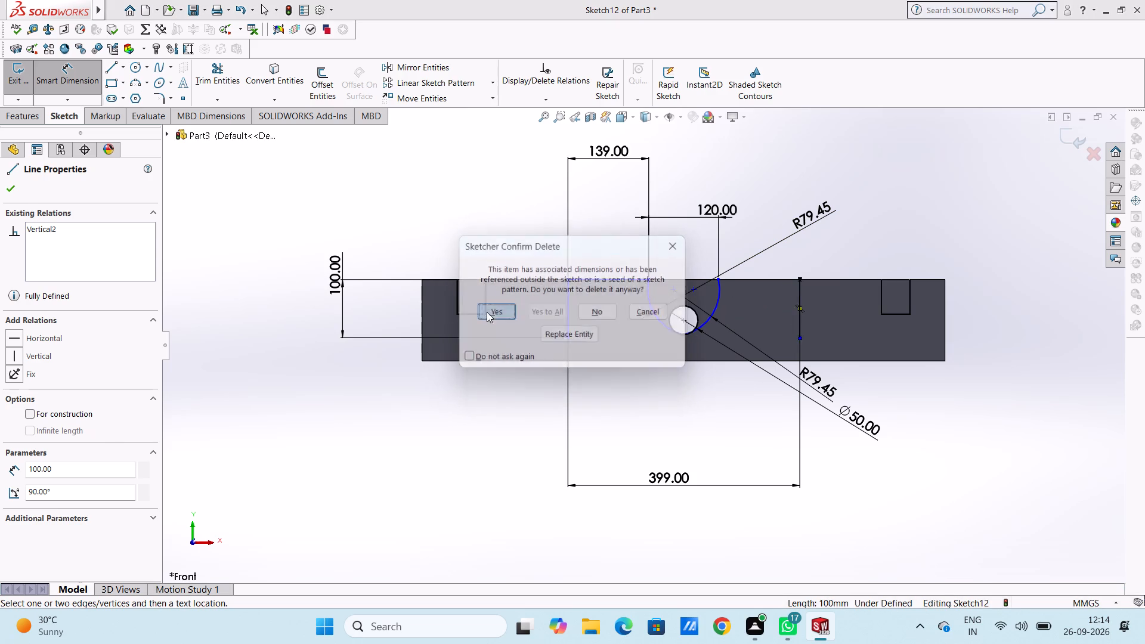
left_click(463, 221)
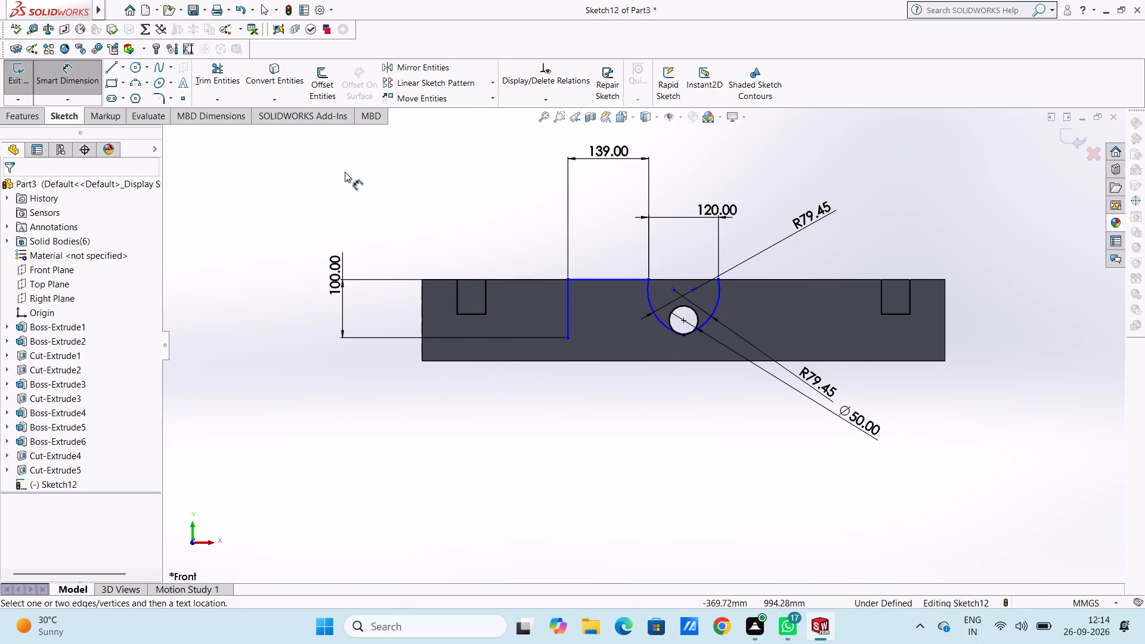
Redraw the profile's outline with a 139 mm top edge right of the opening, a vertical right edge, and a bottom edge closing to the left edge.
left_click(112, 66)
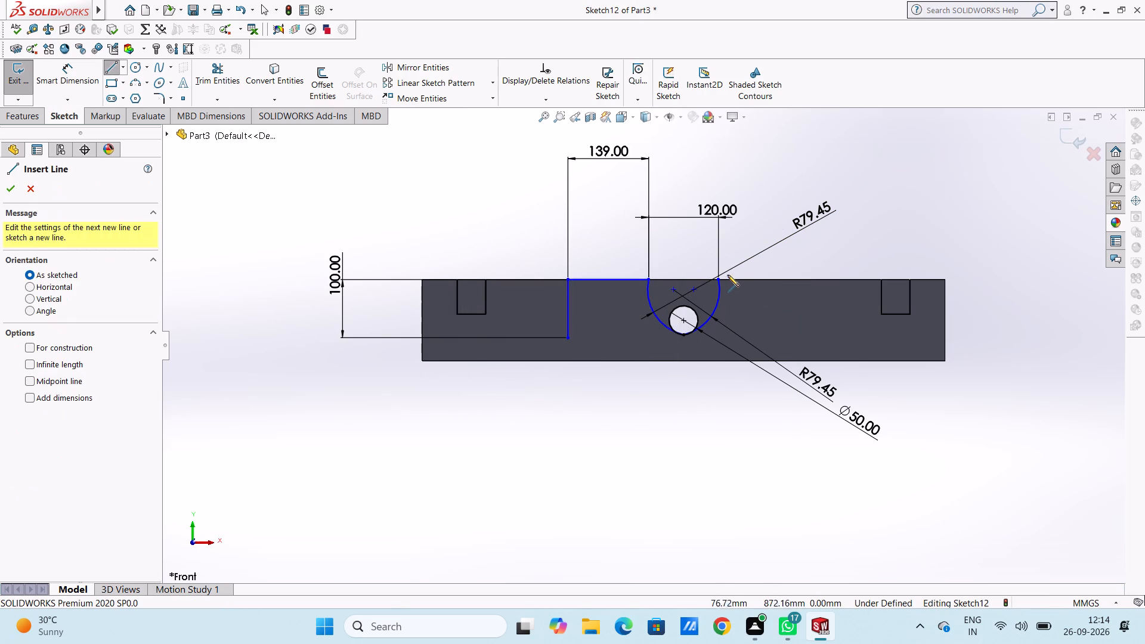
left_click(719, 279)
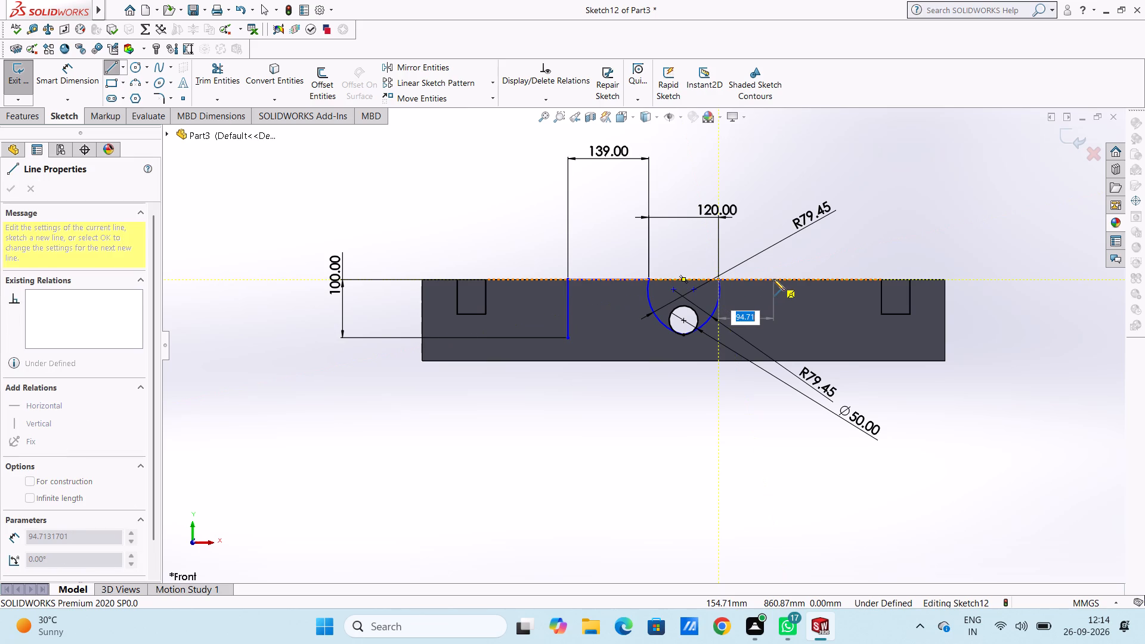
type("139")
key("Return")
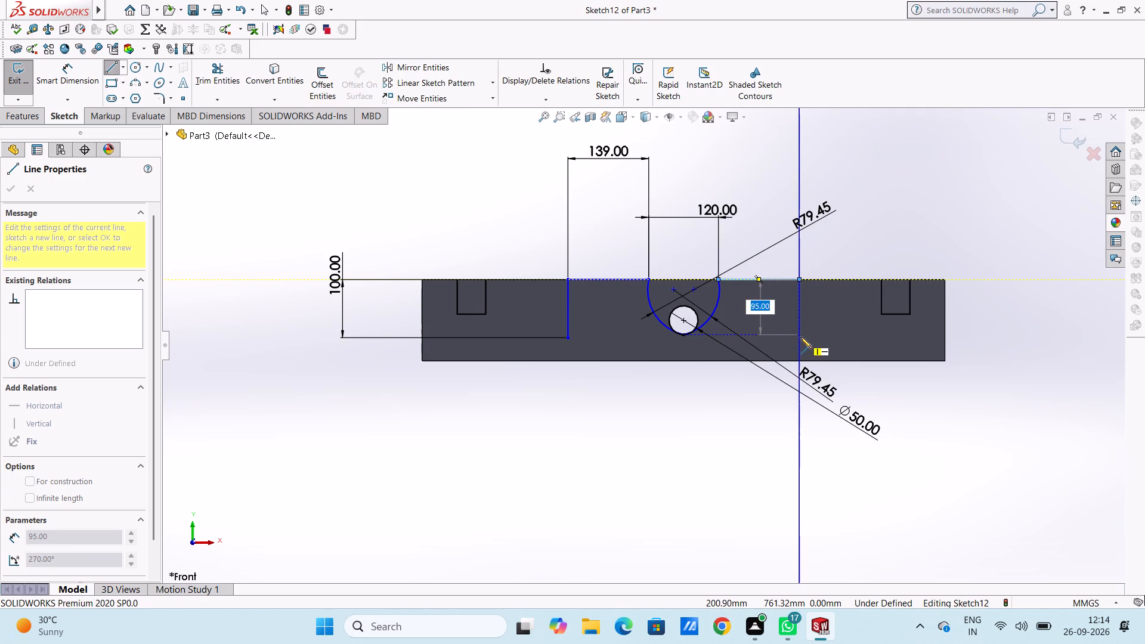
left_click(800, 340)
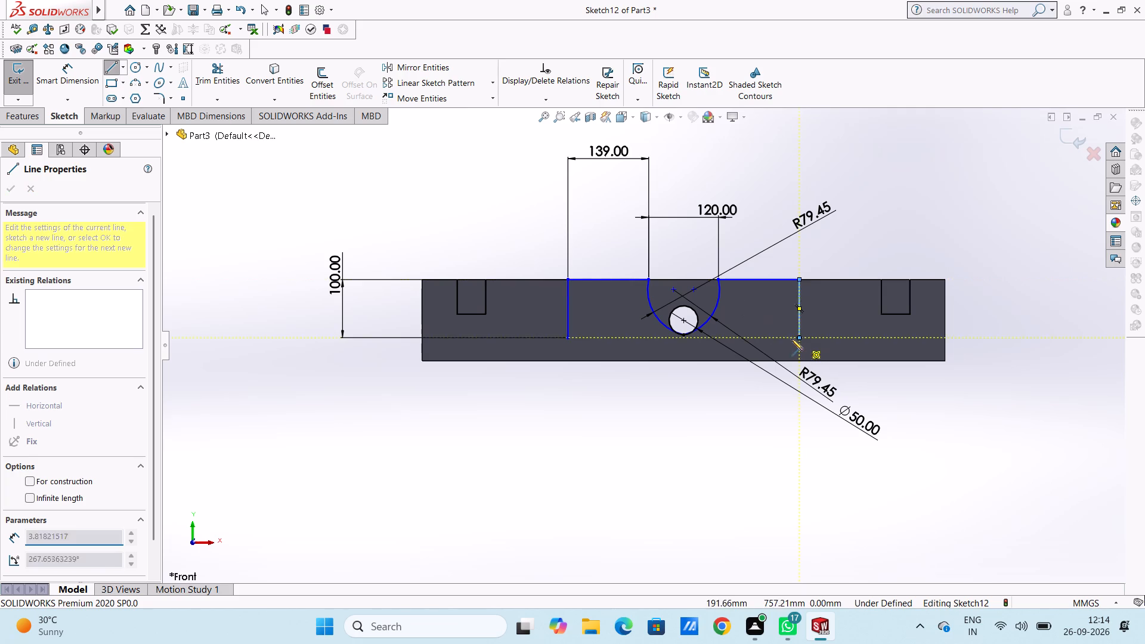
left_click(567, 338)
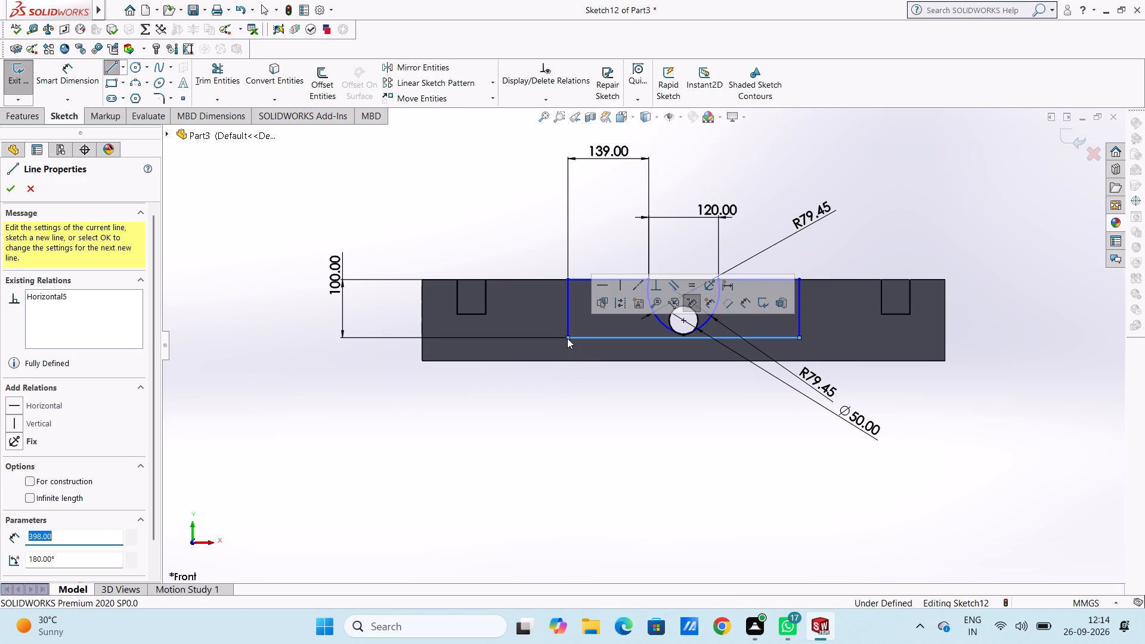
key("Escape")
key("Escape")
key("Escape")
Dimension the length of the redrawn bottom edge.
scroll(567, 338, "up", 4)
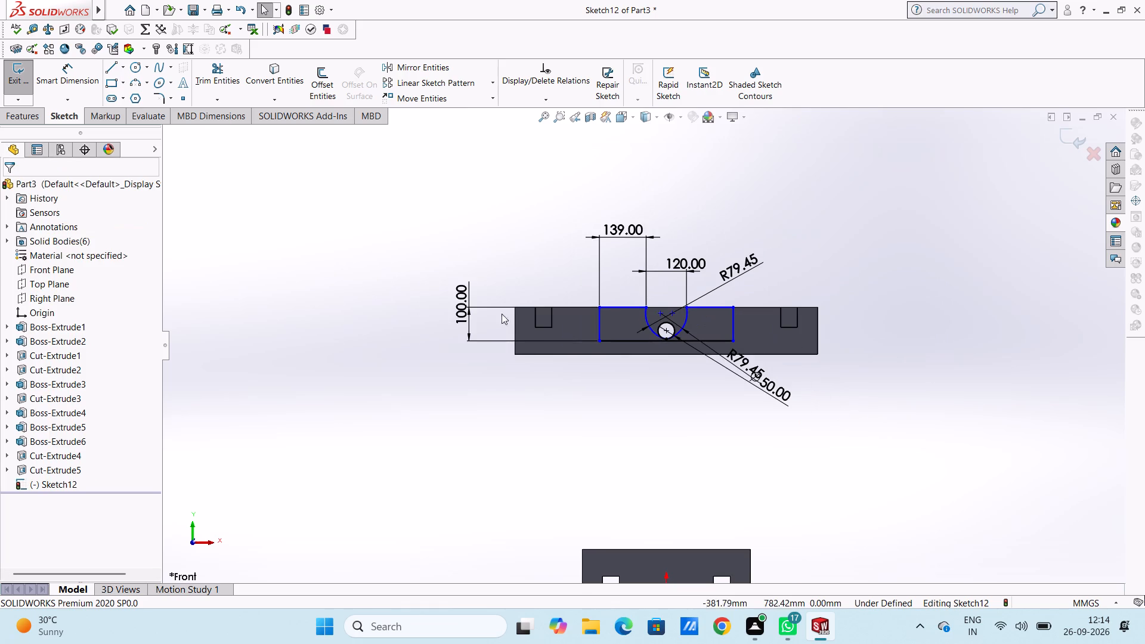
left_click(71, 79)
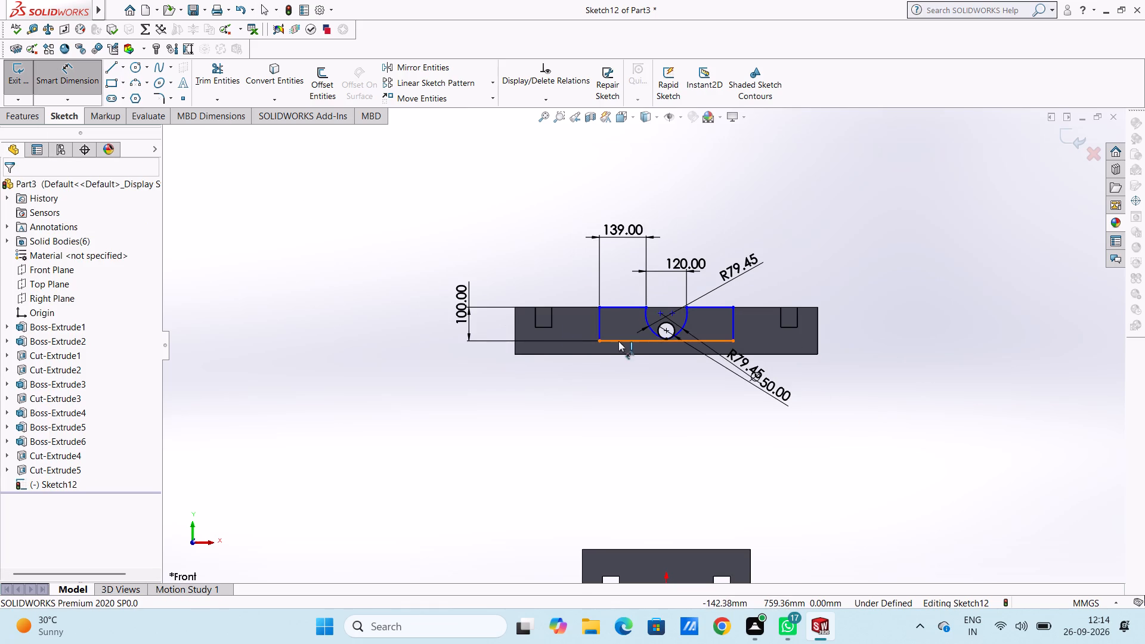
left_click(619, 341)
left_click(651, 488)
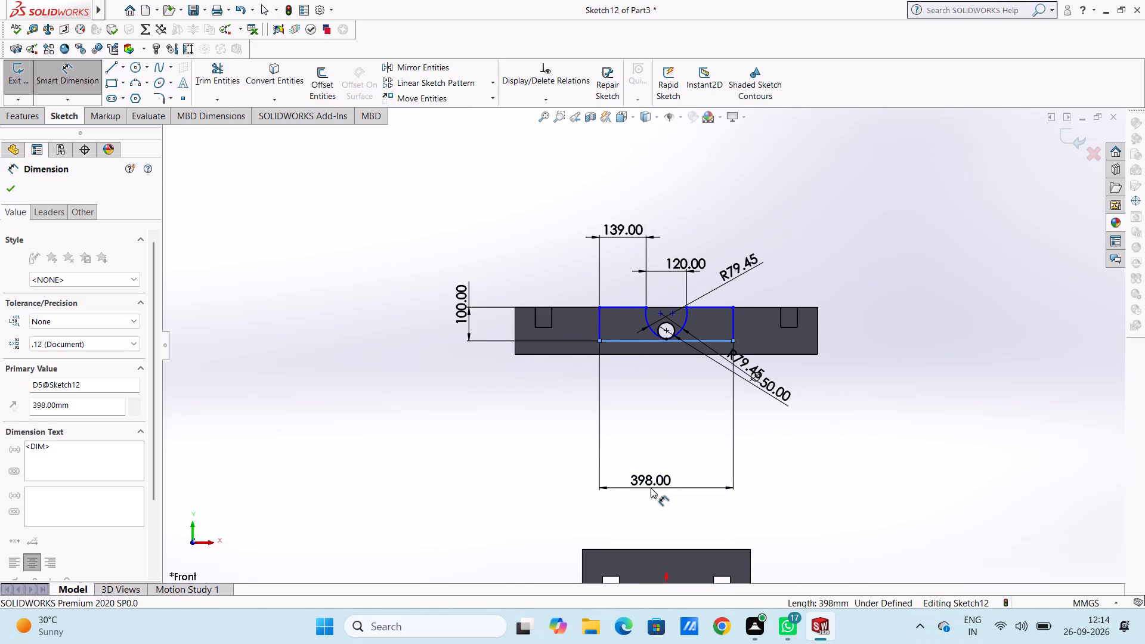
left_click(598, 470)
left_click(537, 436)
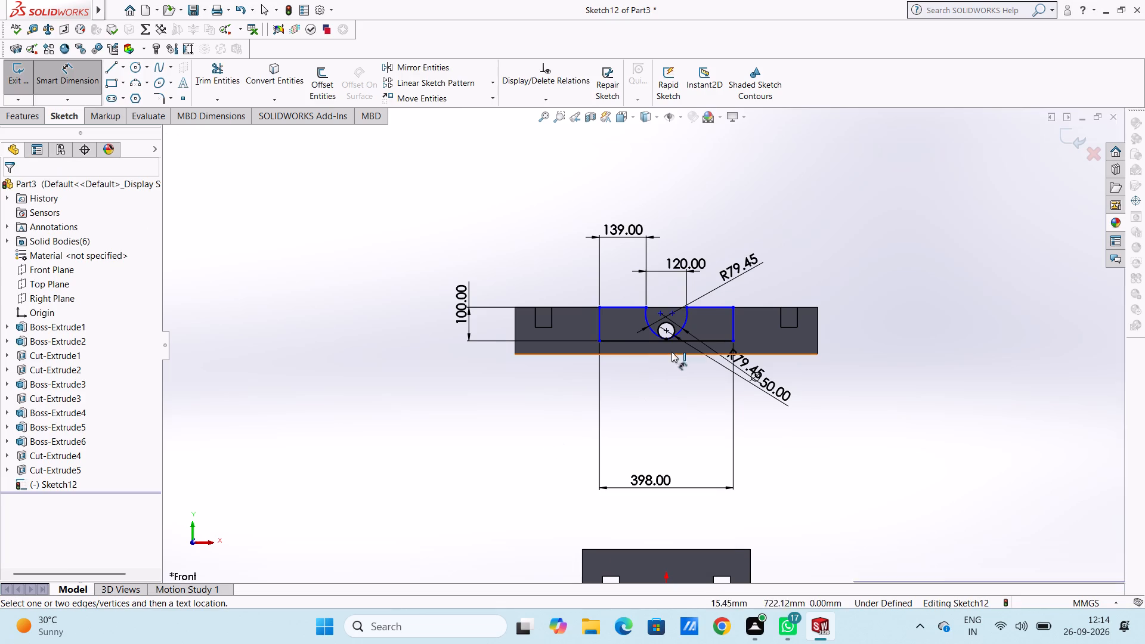
Dimension the horizontal distance from the circle's centre to the profile's top-right corner.
left_click(664, 332)
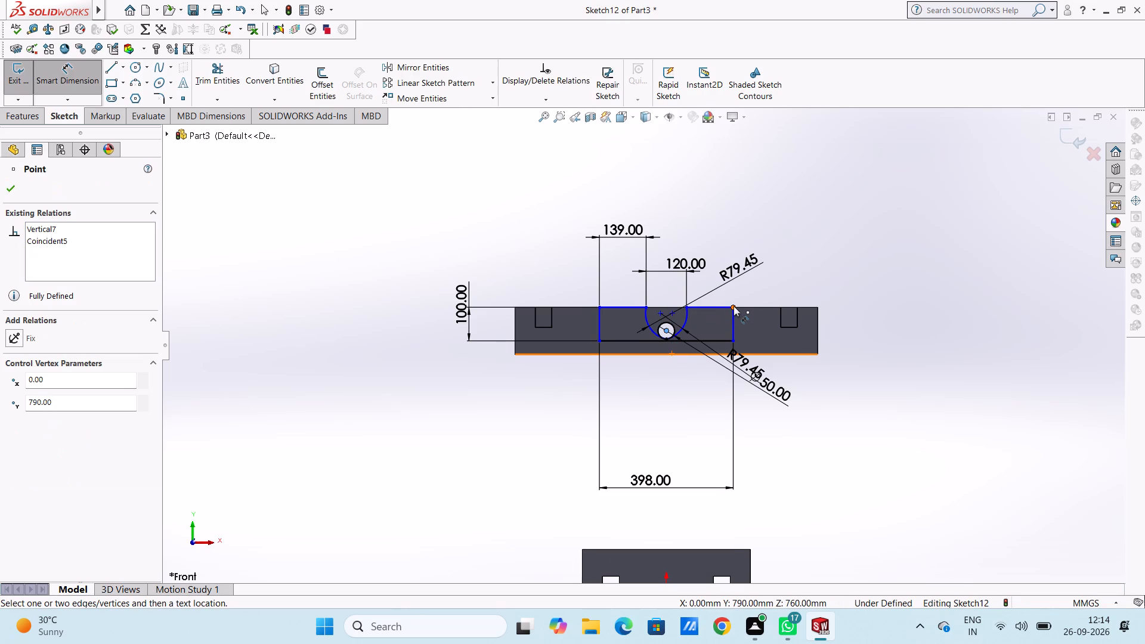
left_click(734, 306)
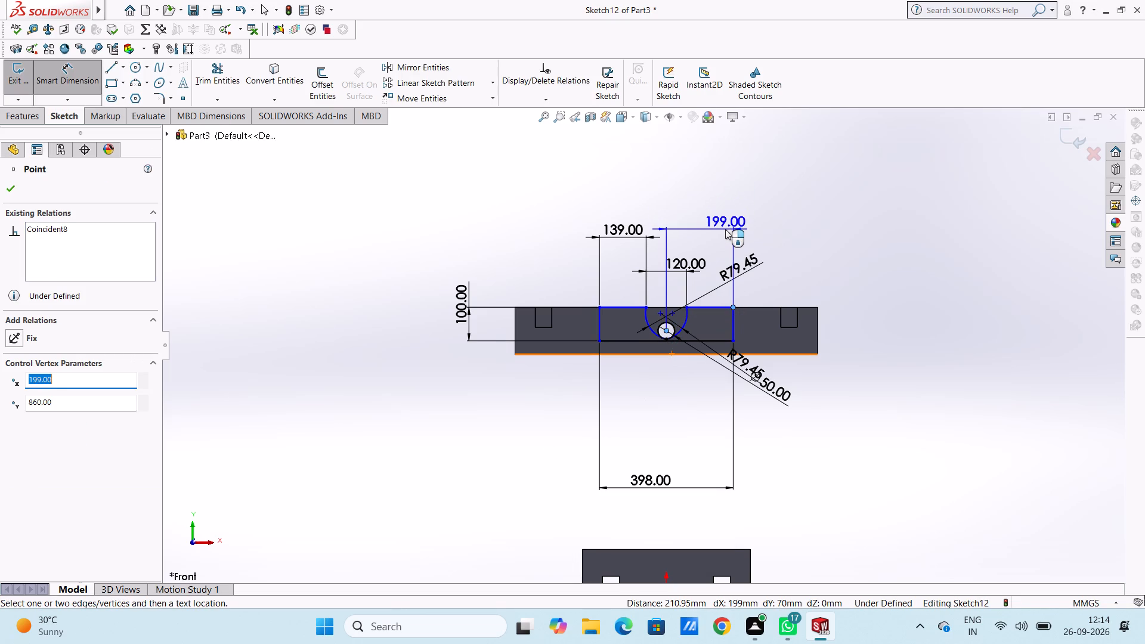
left_click(725, 229)
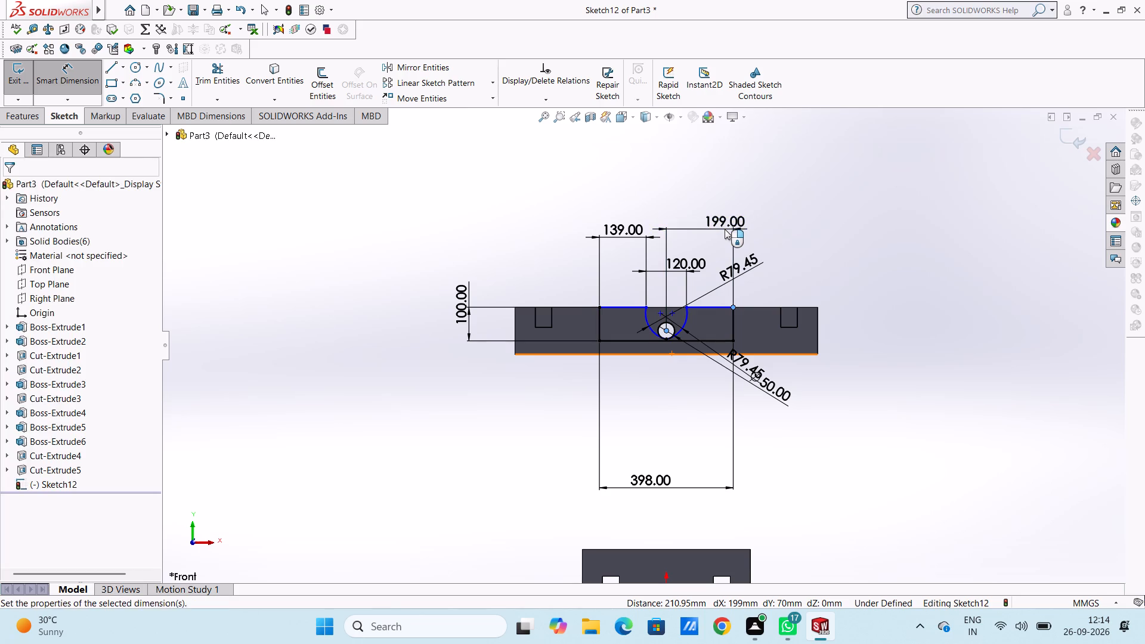
Dimension the length of the profile's top edge between the opening and the top-right corner.
left_click(670, 204)
left_click(654, 183)
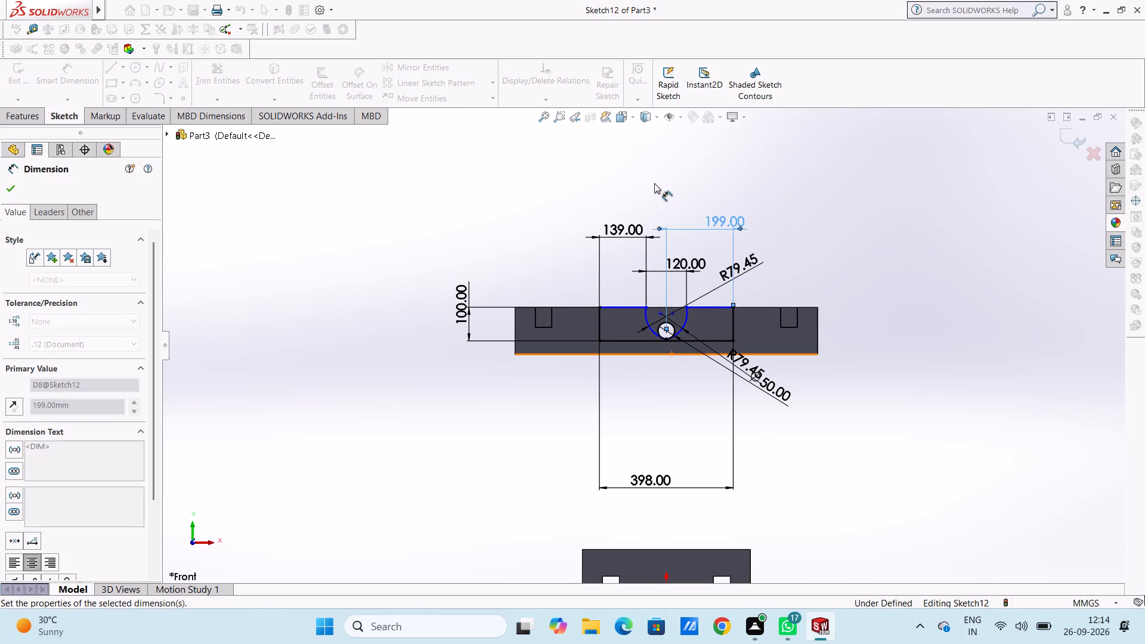
left_click(707, 309)
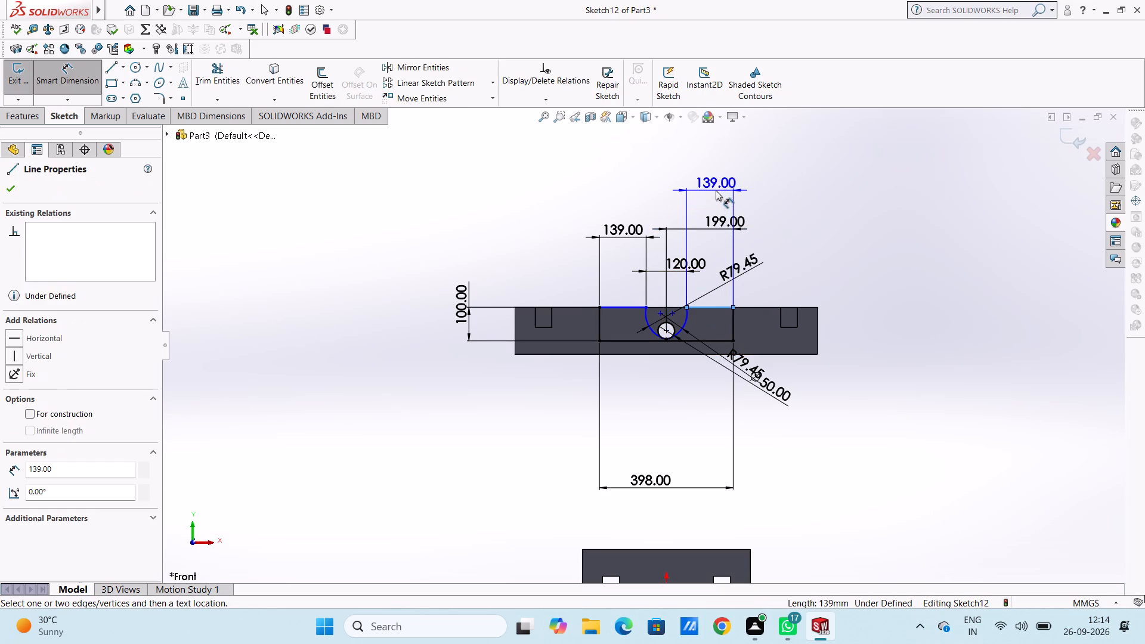
left_click(716, 190)
left_click(661, 177)
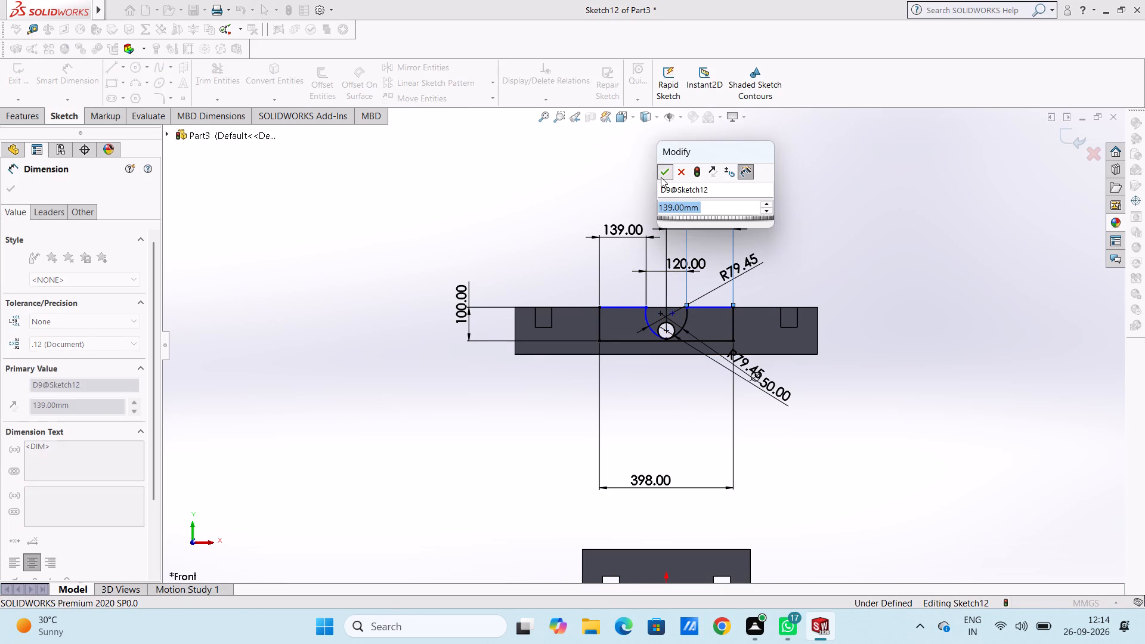
left_click(551, 174)
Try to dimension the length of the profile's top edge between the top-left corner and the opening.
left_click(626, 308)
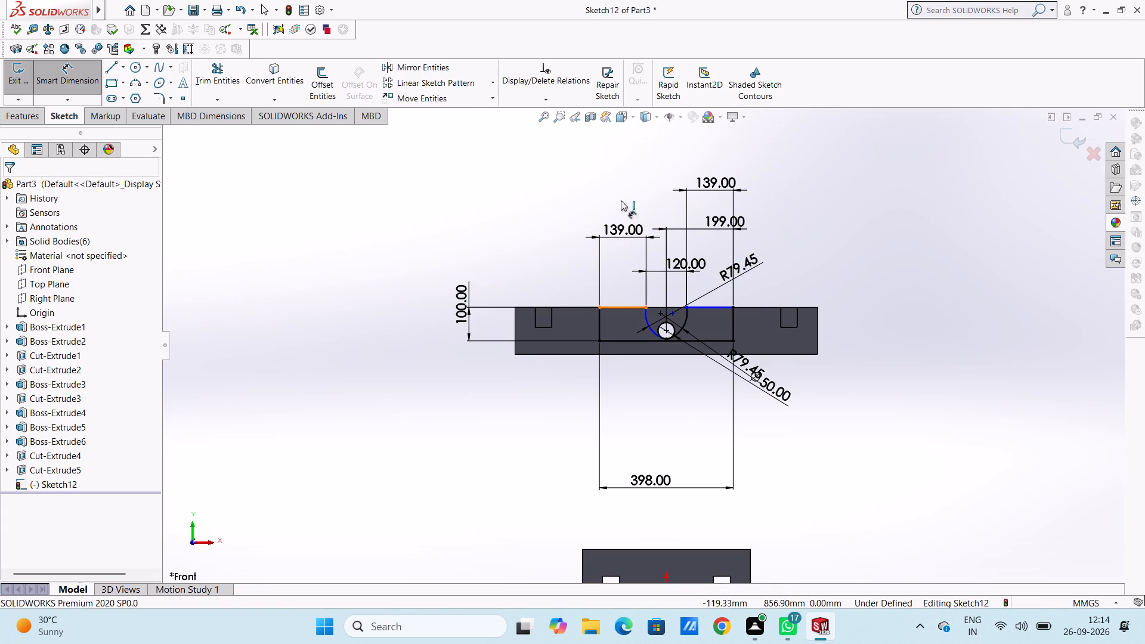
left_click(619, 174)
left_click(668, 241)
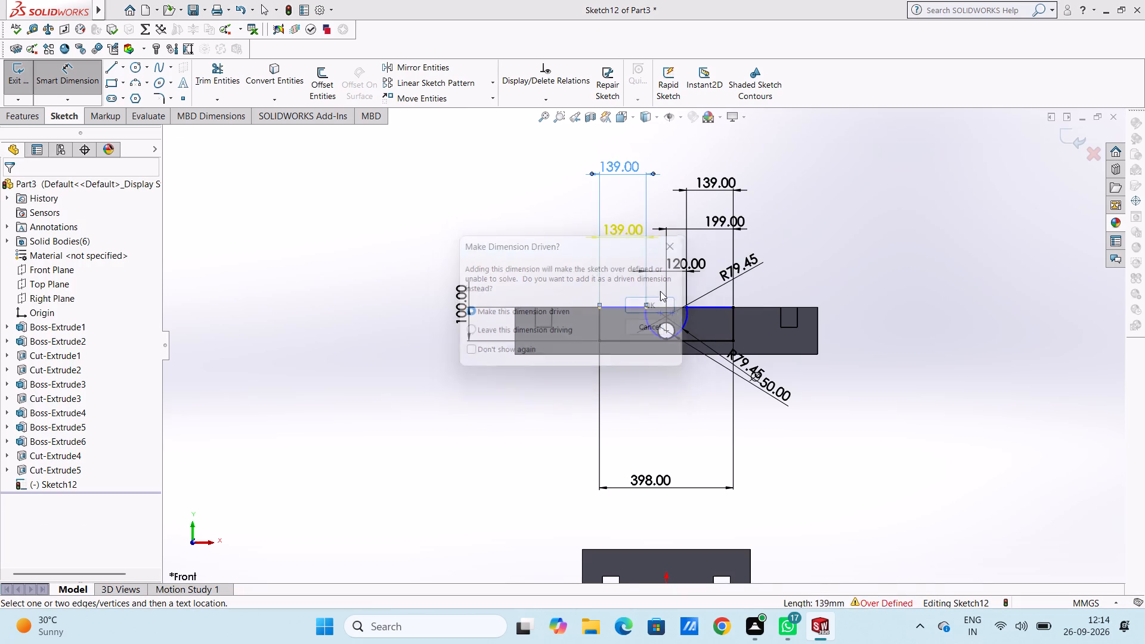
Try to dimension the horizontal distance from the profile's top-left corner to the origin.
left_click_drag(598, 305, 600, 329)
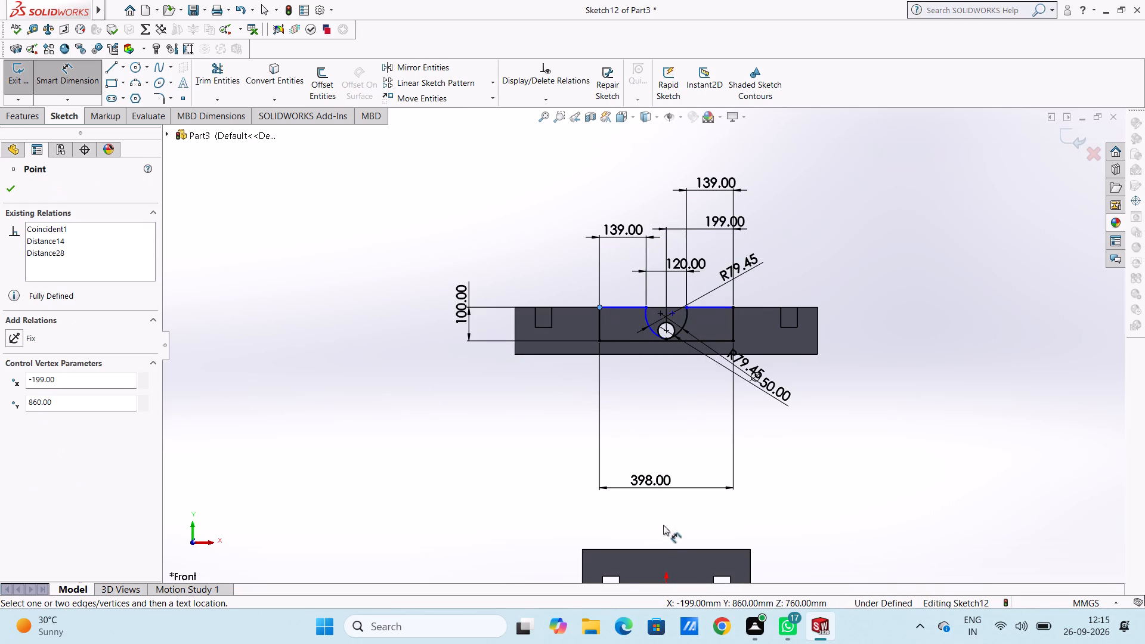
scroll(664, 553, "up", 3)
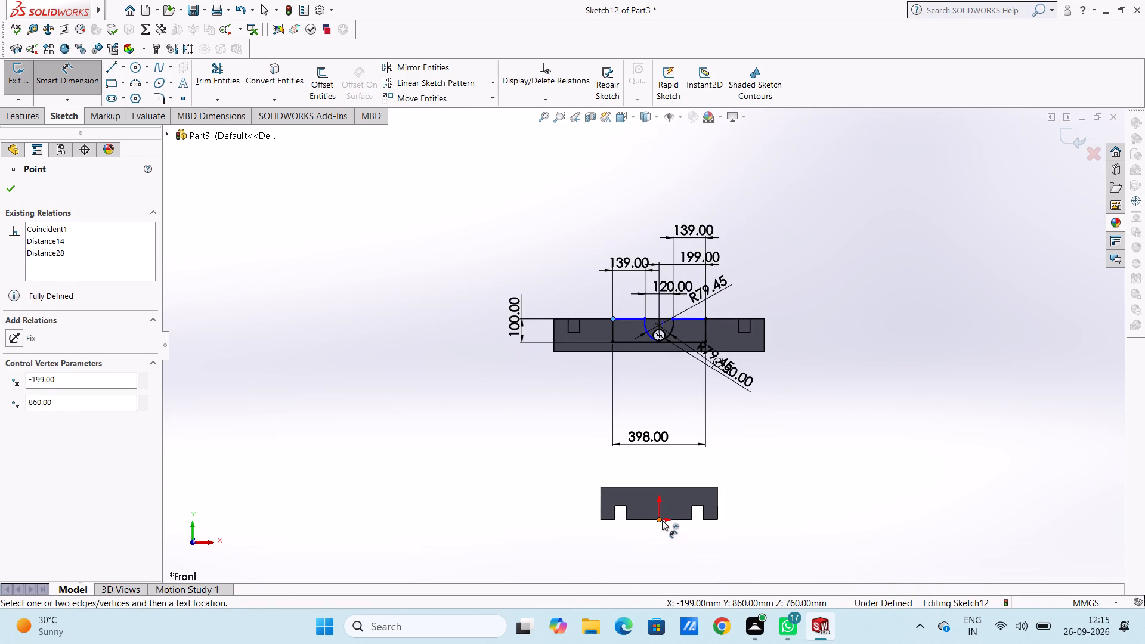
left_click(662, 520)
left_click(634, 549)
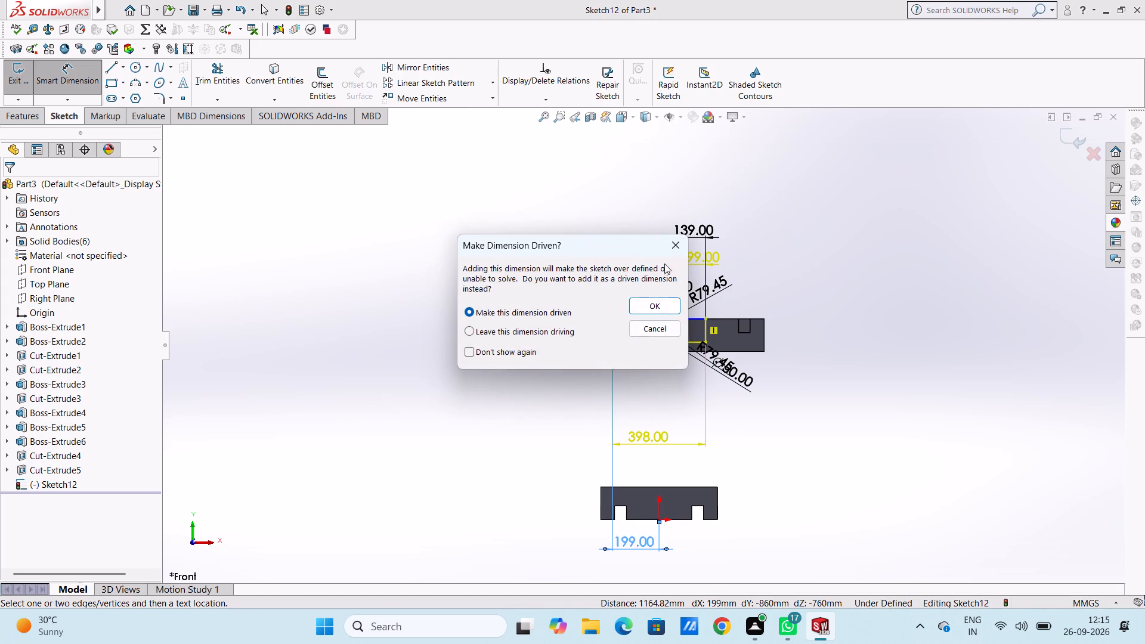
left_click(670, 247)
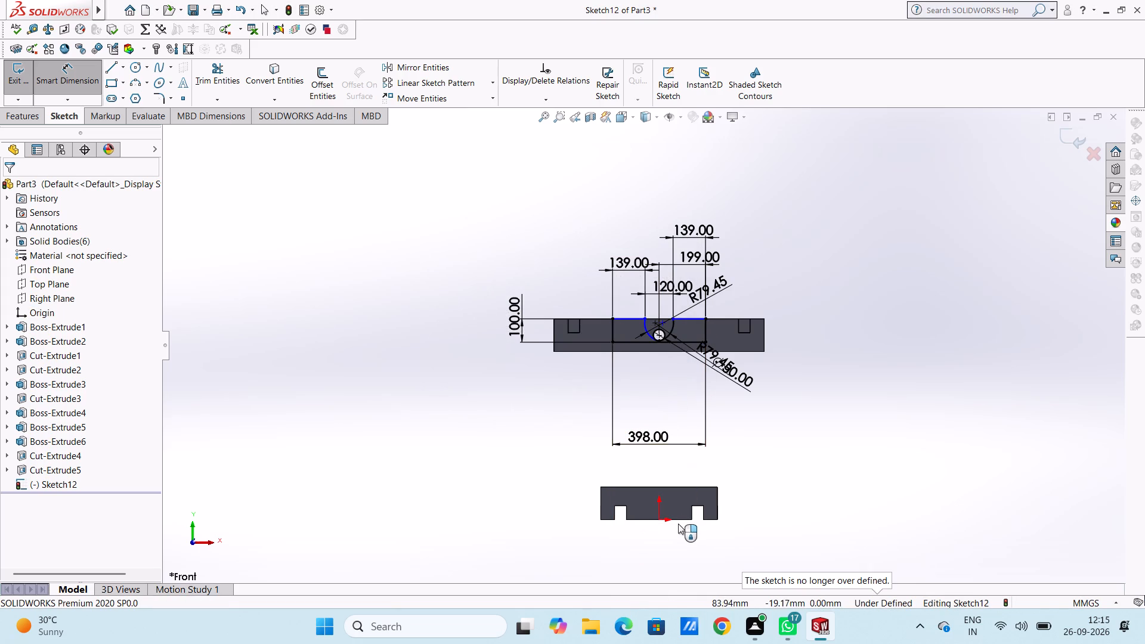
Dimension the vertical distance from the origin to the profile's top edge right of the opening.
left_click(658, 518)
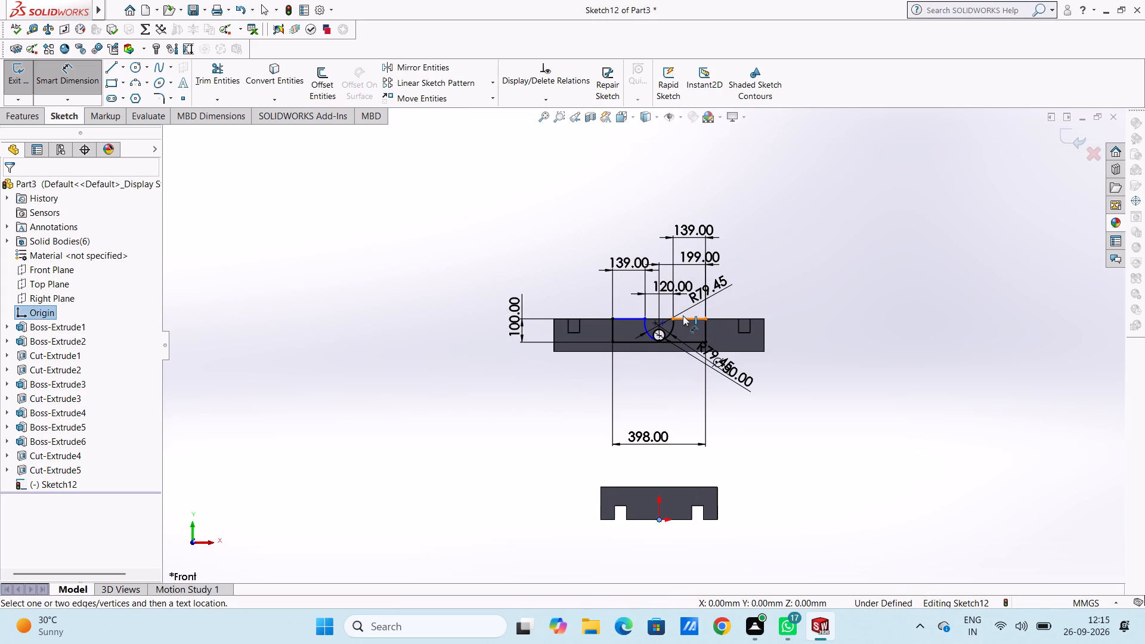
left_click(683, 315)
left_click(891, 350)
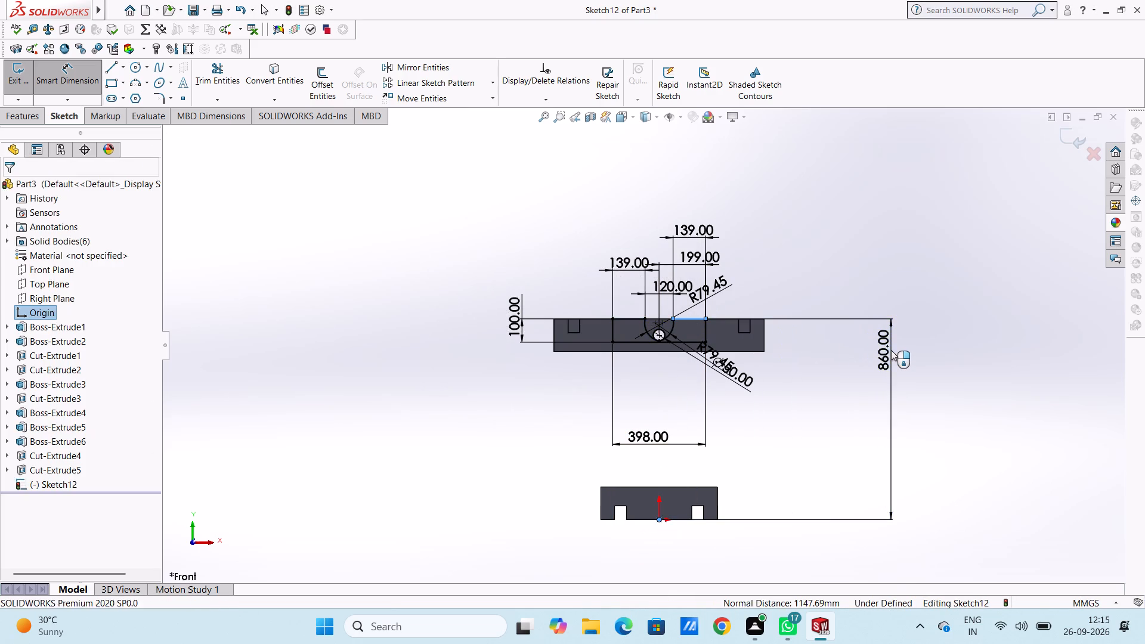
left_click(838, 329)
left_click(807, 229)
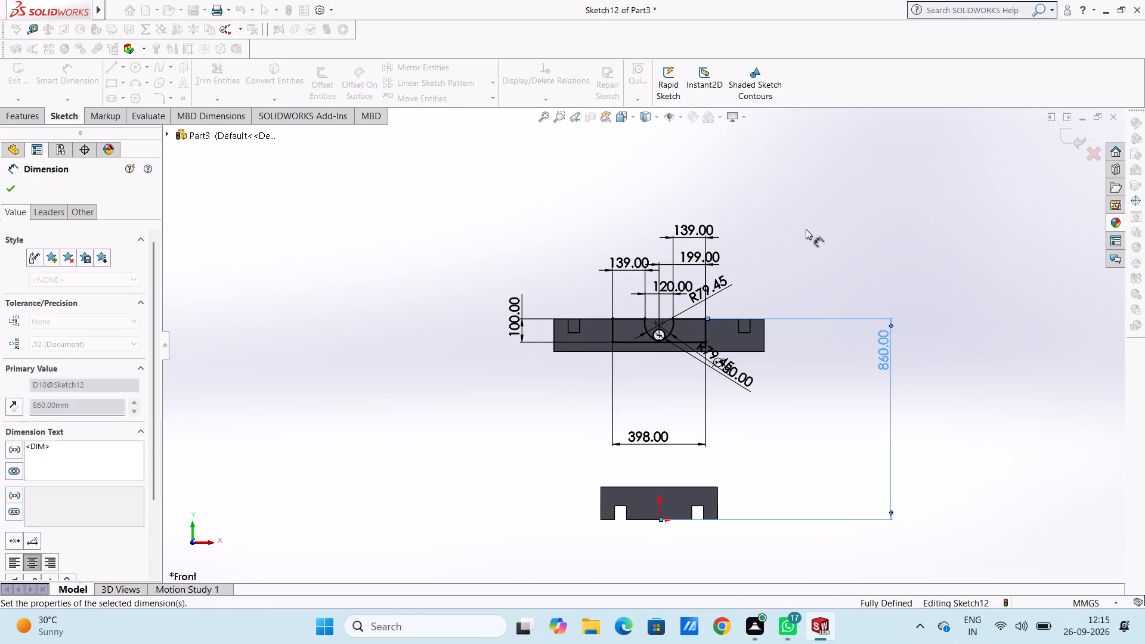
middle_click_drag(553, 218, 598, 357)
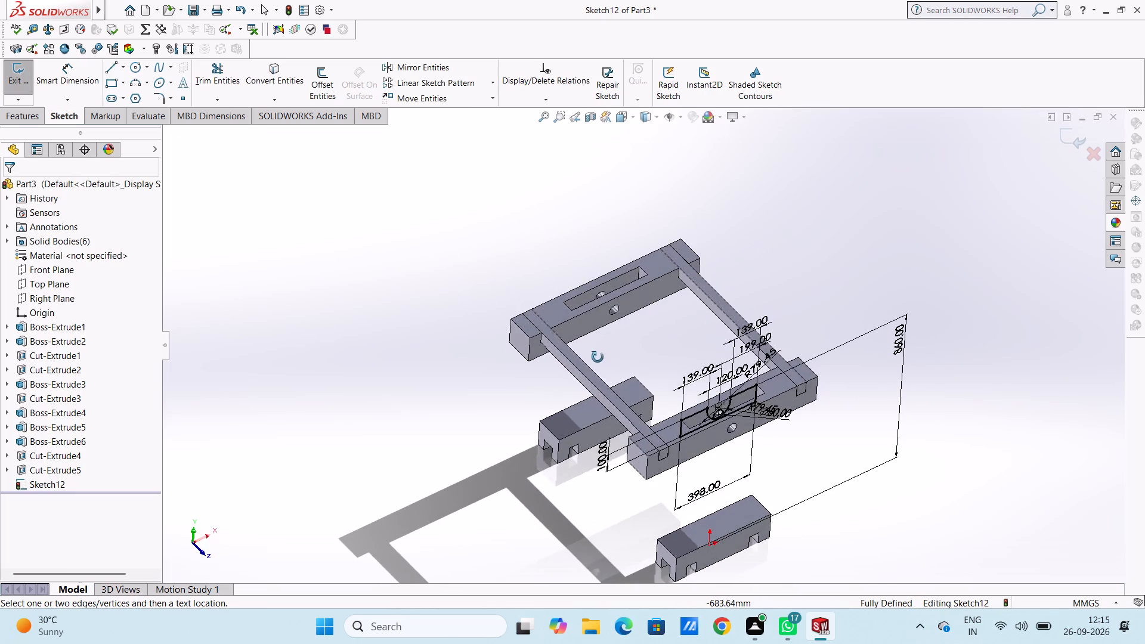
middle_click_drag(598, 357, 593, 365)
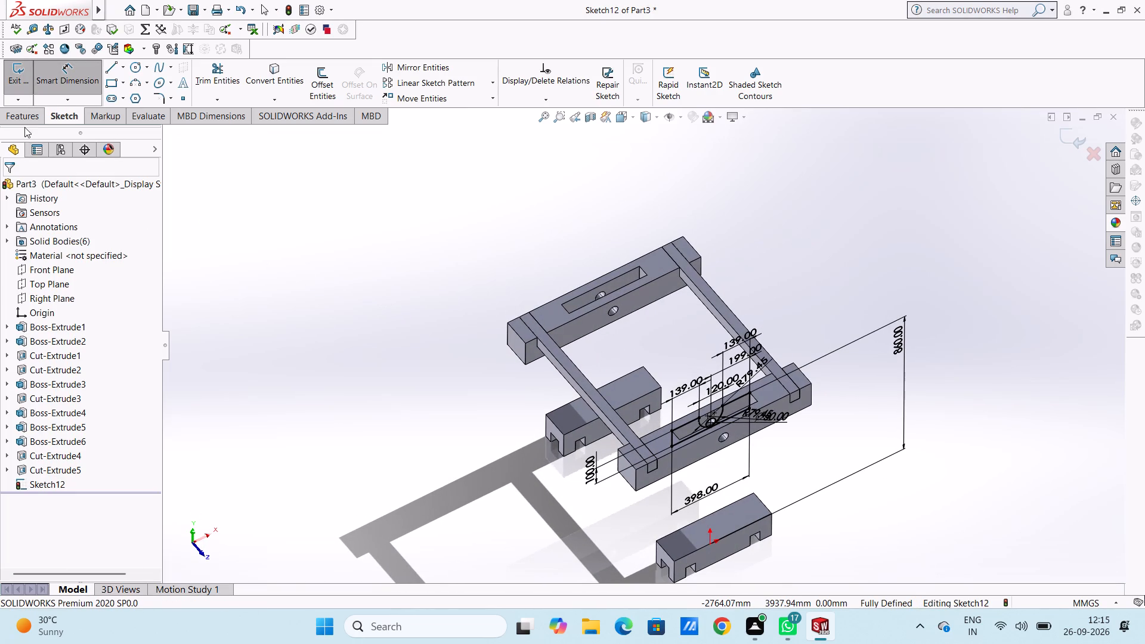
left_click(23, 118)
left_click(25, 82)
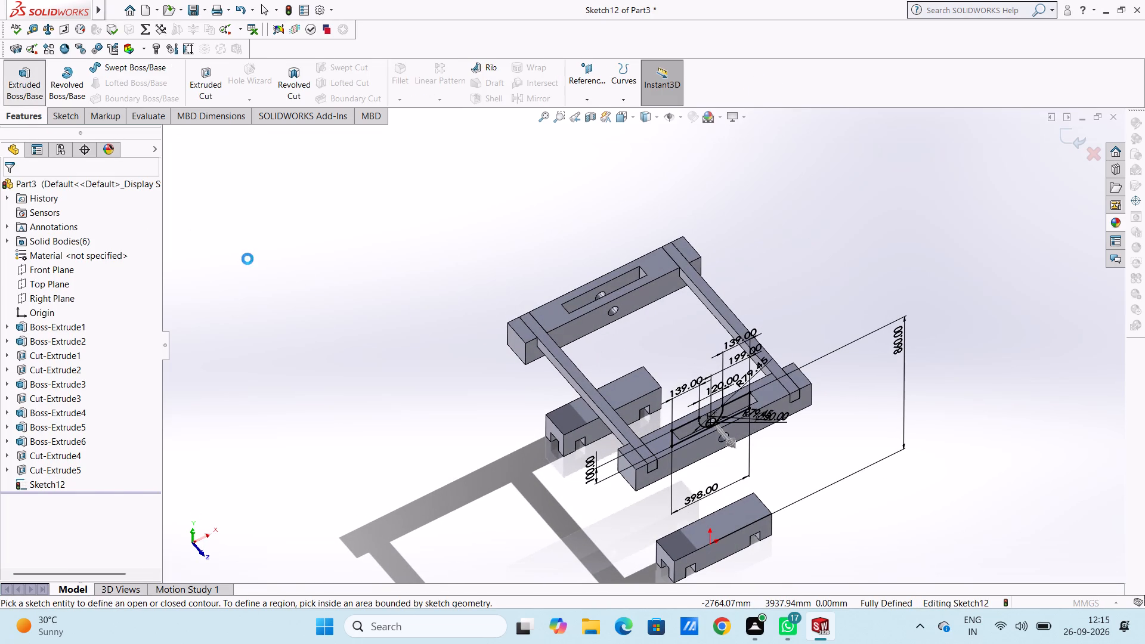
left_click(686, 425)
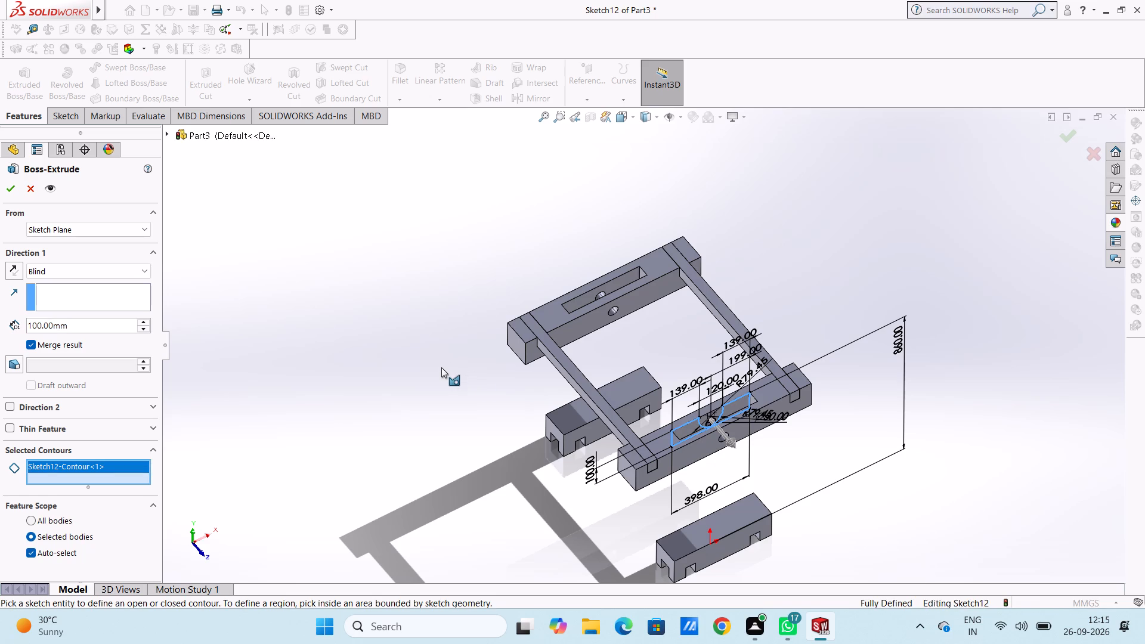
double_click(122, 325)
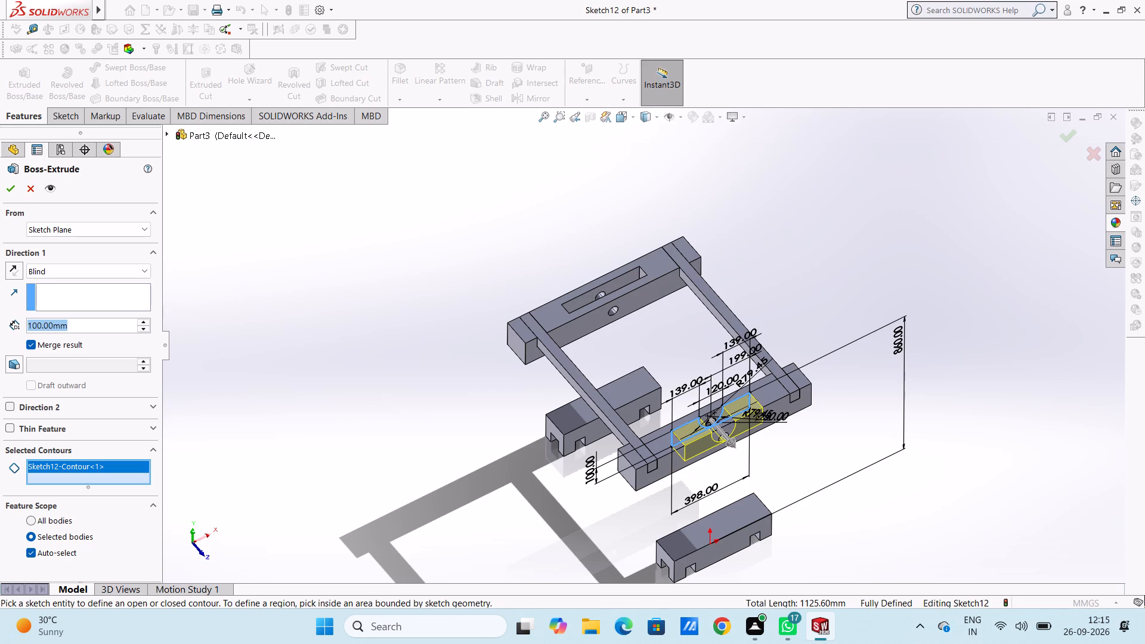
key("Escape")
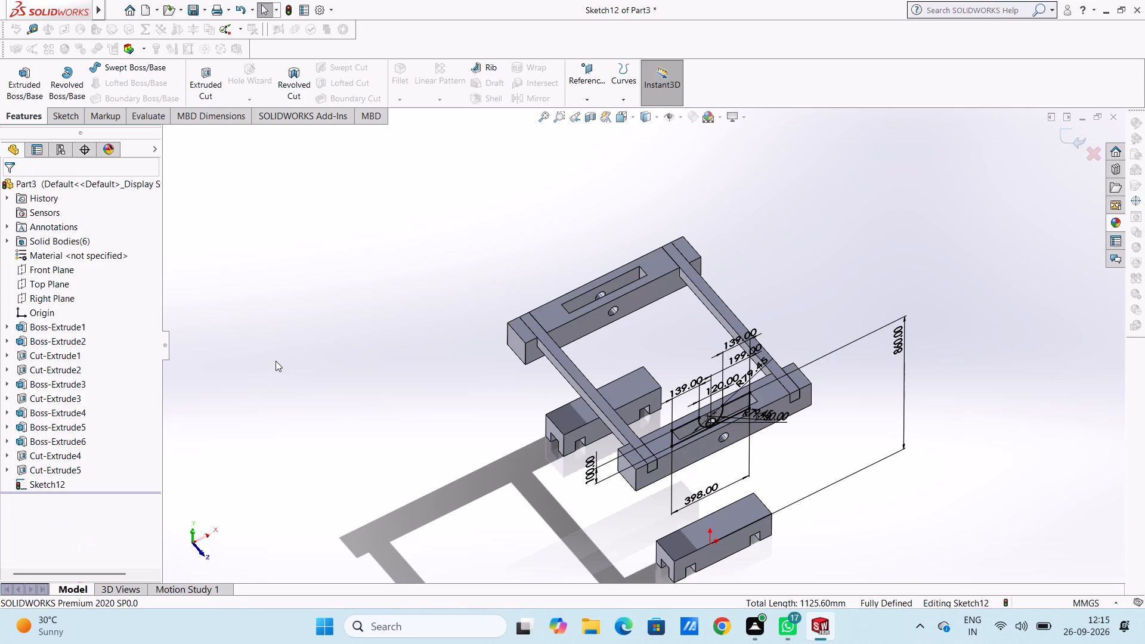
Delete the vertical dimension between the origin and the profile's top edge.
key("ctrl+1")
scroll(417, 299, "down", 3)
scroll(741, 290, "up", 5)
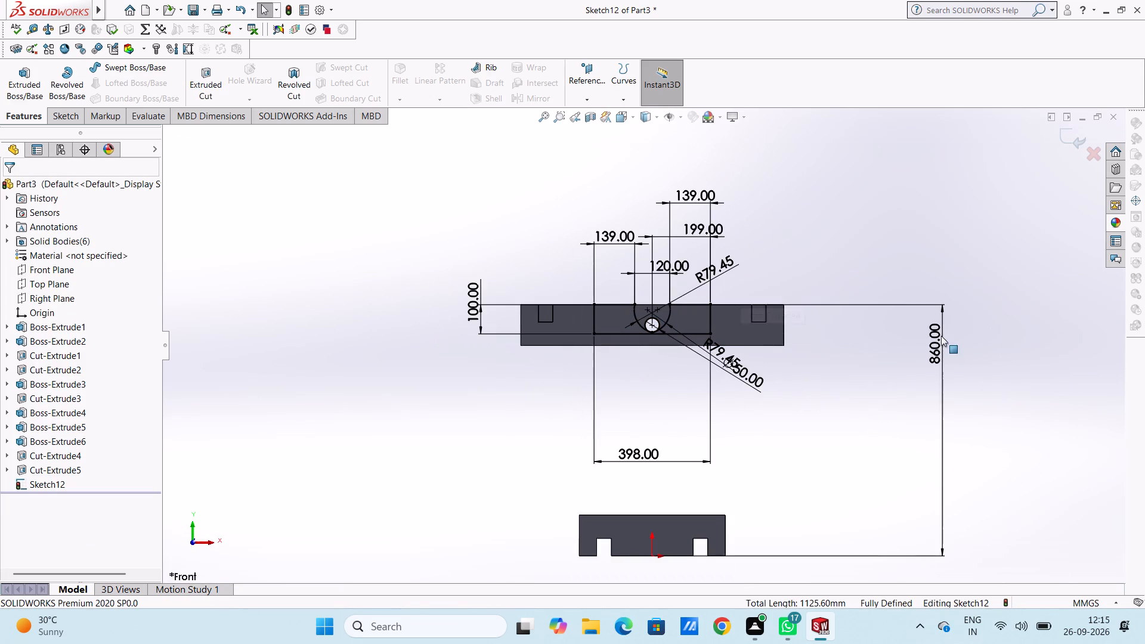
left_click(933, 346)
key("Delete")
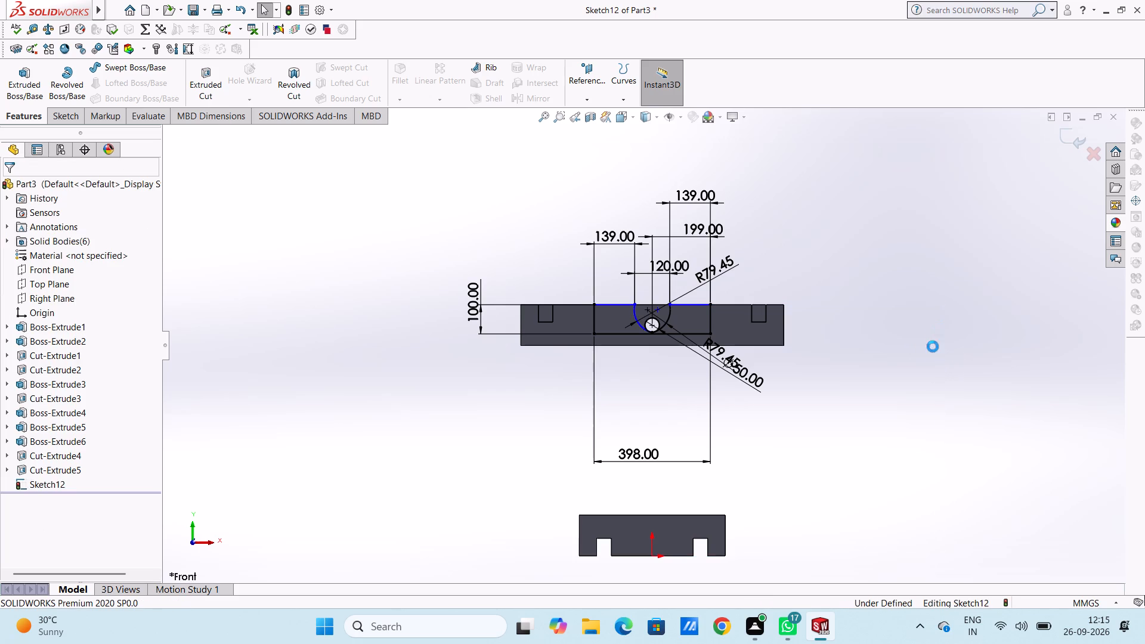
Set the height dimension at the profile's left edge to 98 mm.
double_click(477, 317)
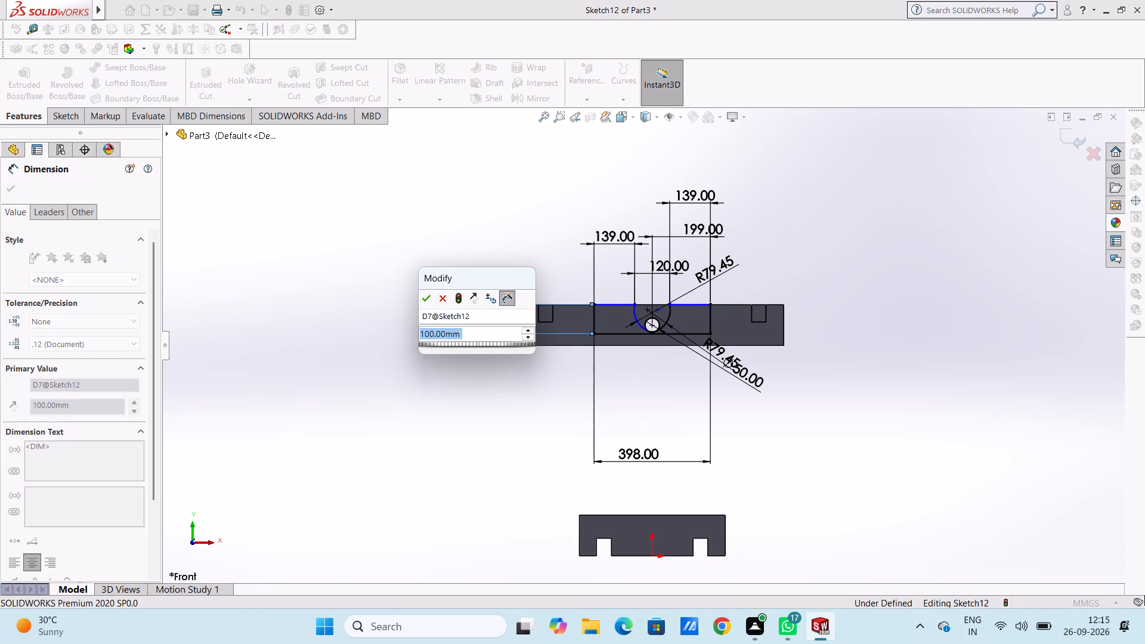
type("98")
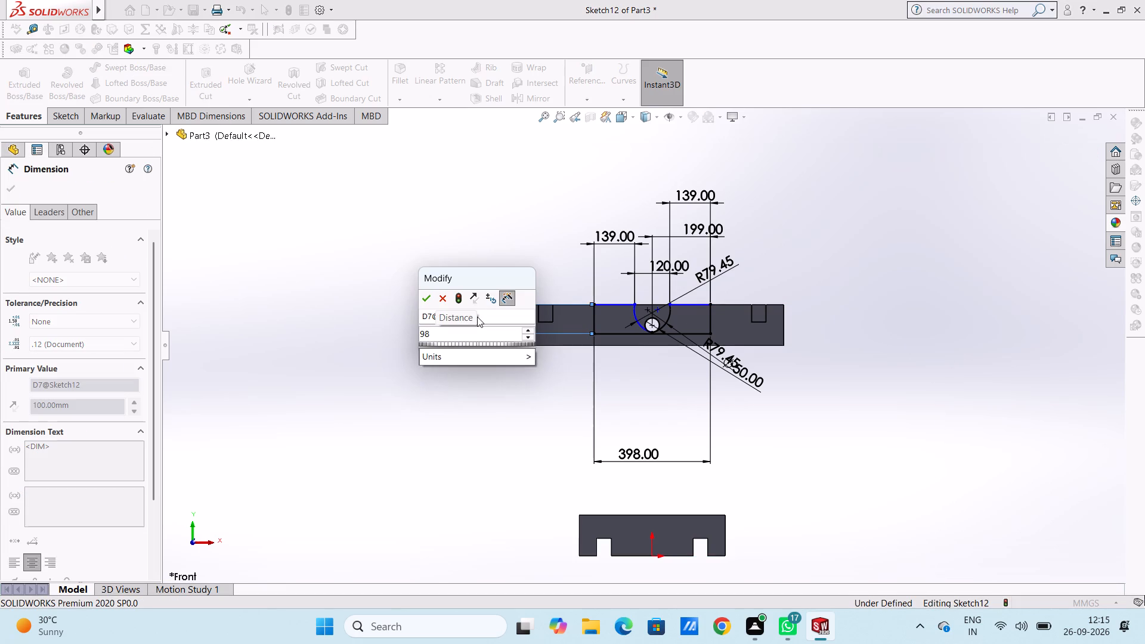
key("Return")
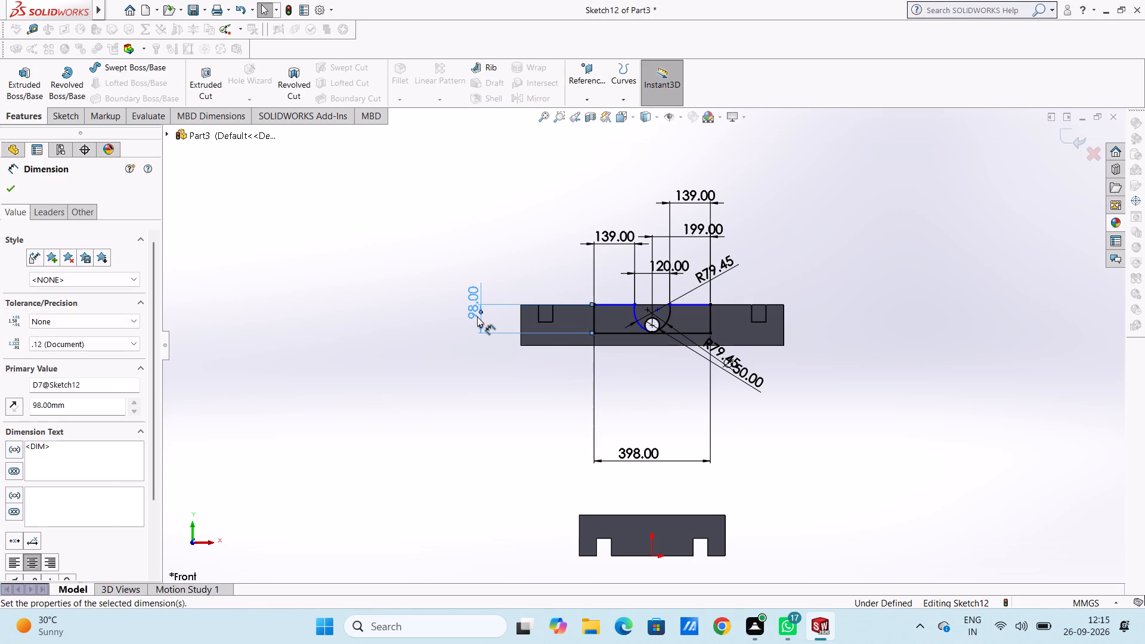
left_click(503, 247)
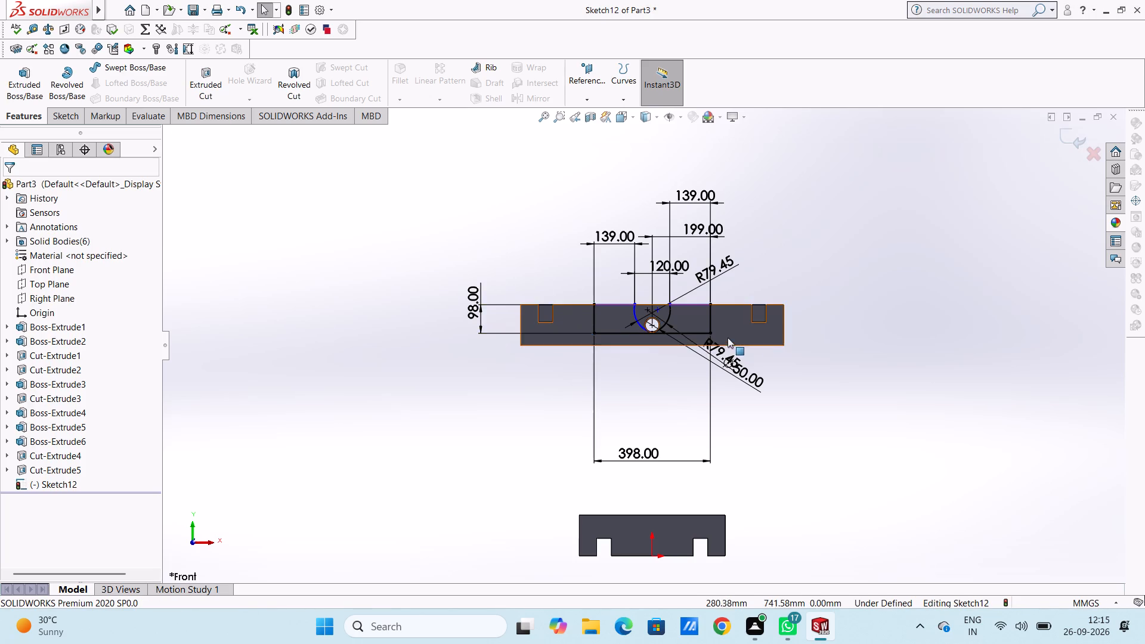
Examine how the opening's arcs and the circle sit relative to the profile's bottom edge and the bar's pocket and hole.
scroll(725, 337, "down", 5)
scroll(614, 346, "down", 8)
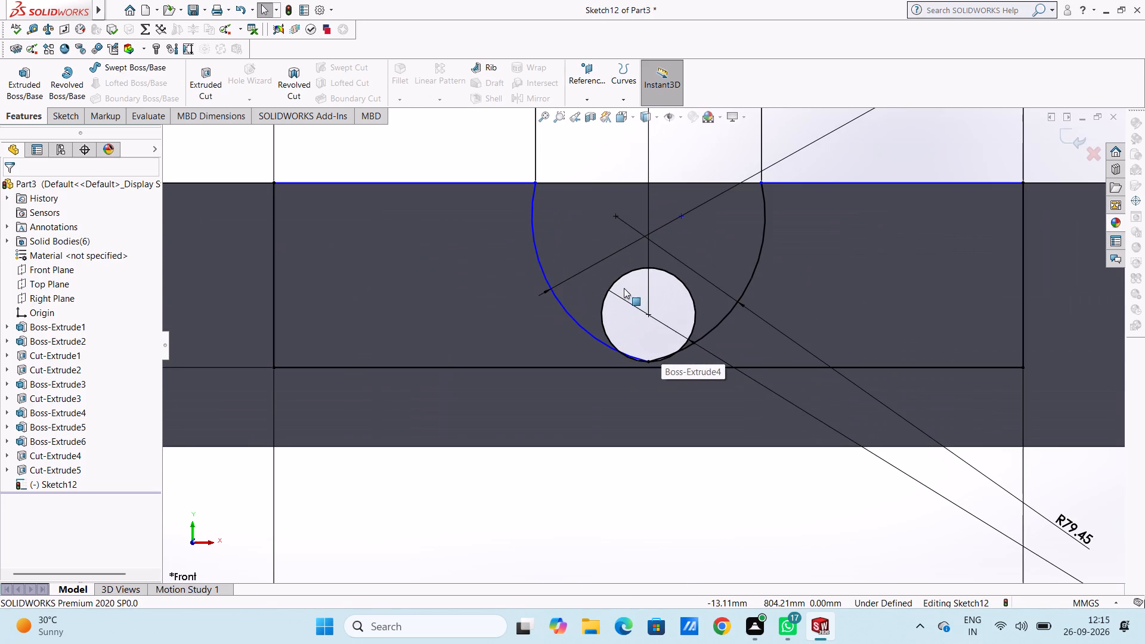
middle_click_drag(840, 126, 835, 166)
scroll(846, 132, "up", 4)
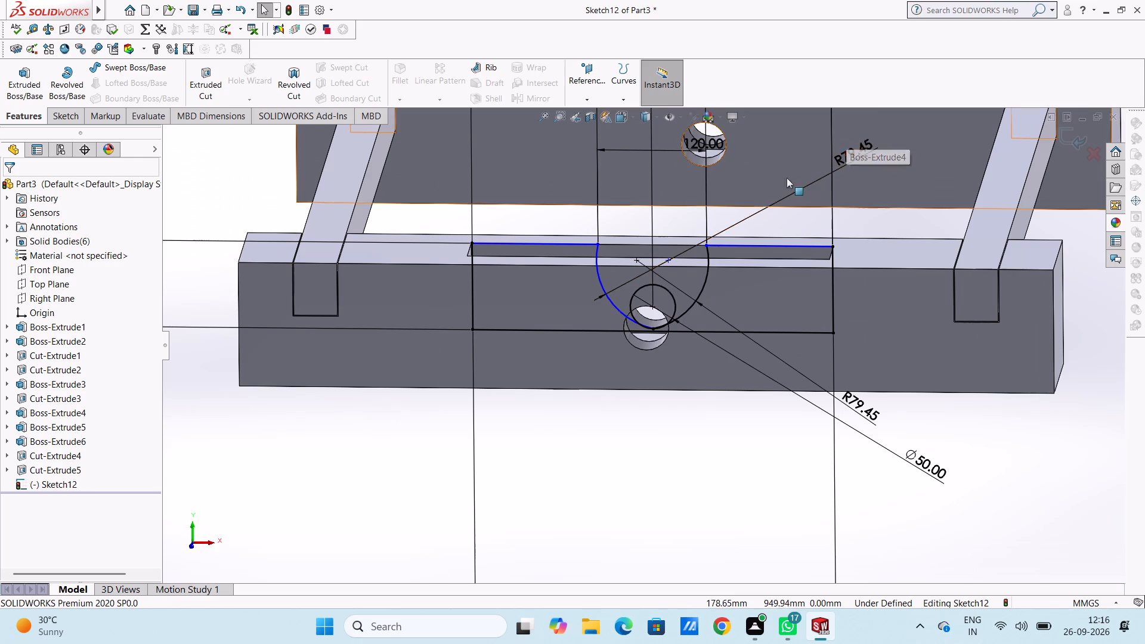
scroll(696, 228, "up", 4)
middle_click_drag(676, 308, 680, 255)
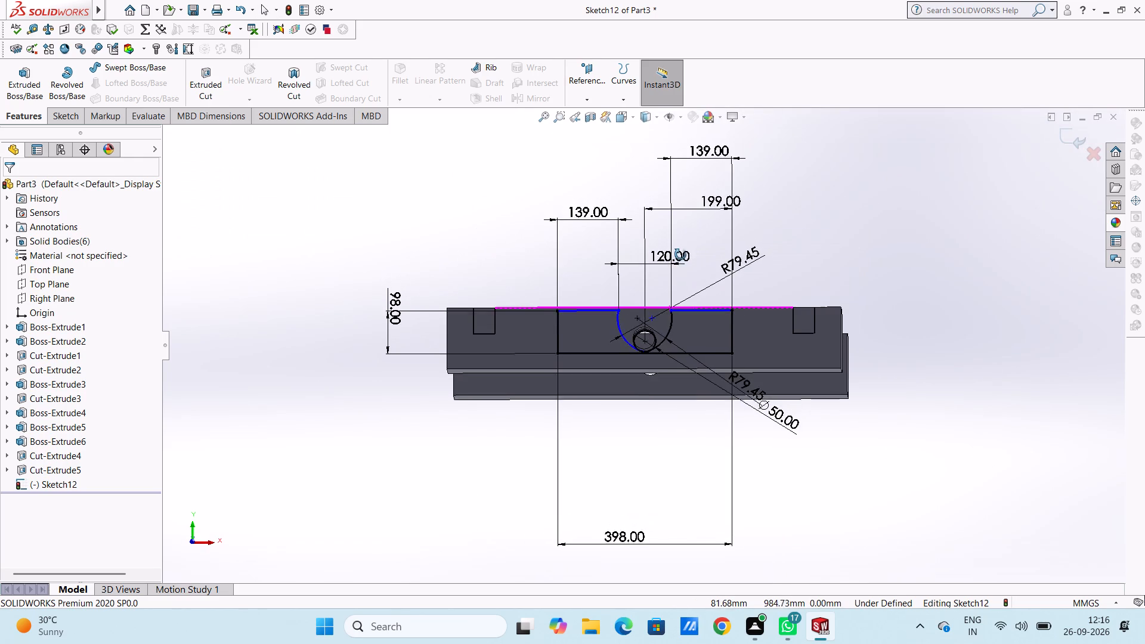
middle_click_drag(680, 255, 680, 271)
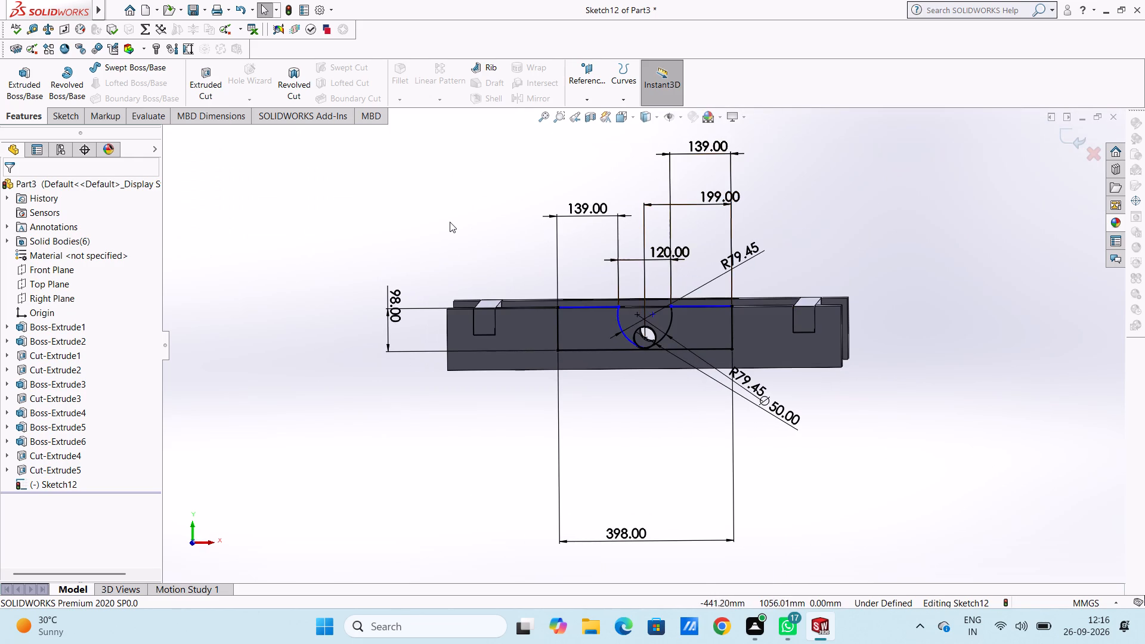
key("Escape")
key("Escape")
key("ctrl+1")
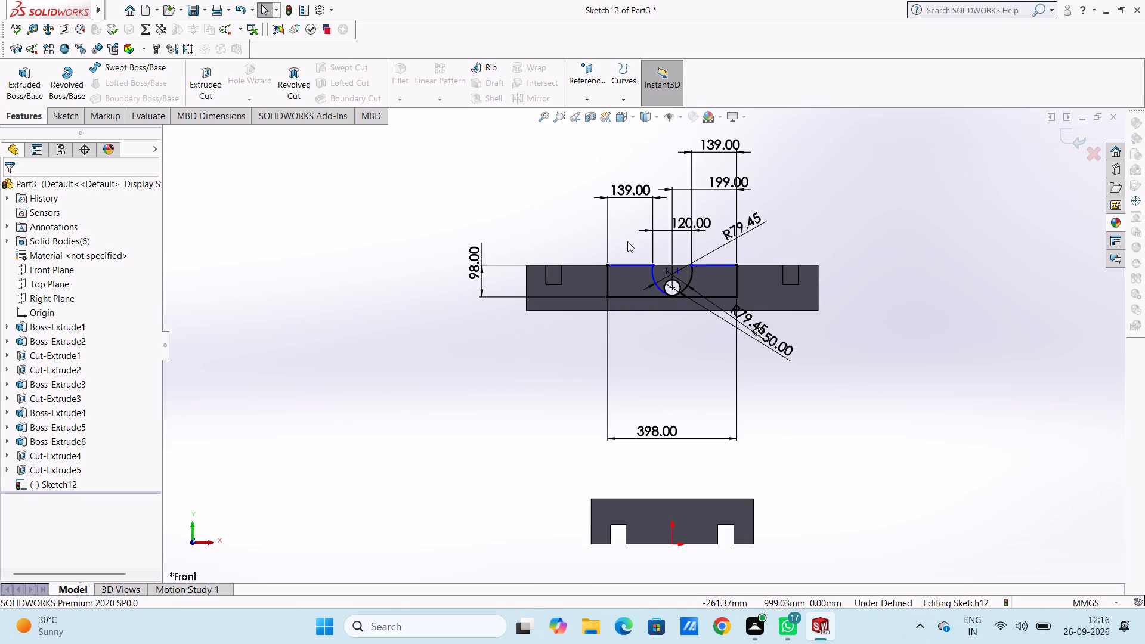
scroll(732, 260, "down", 7)
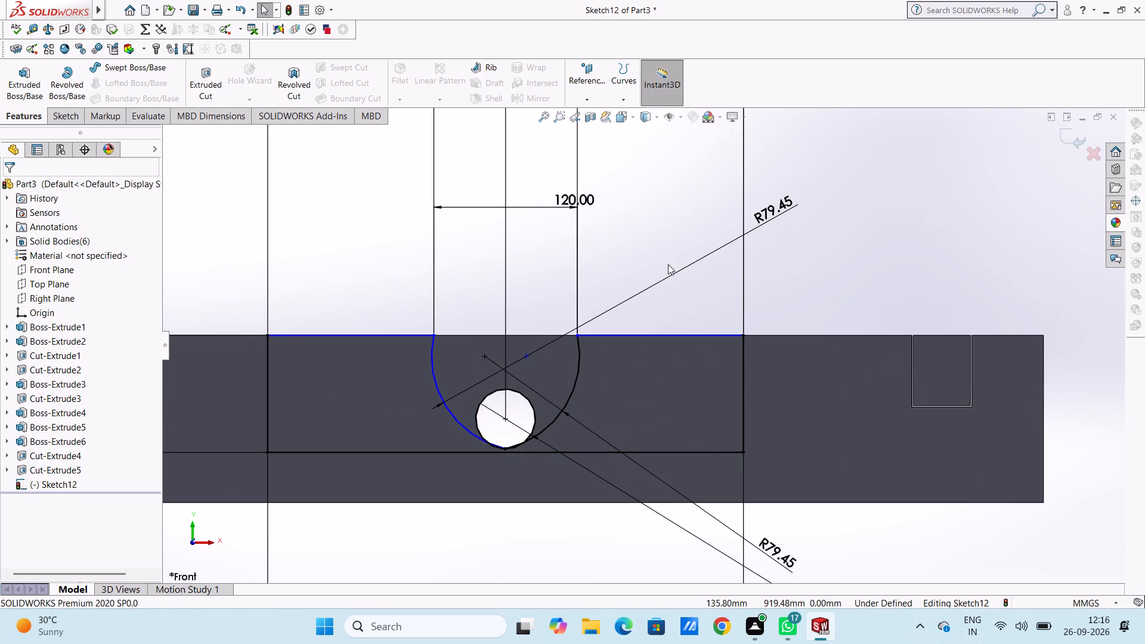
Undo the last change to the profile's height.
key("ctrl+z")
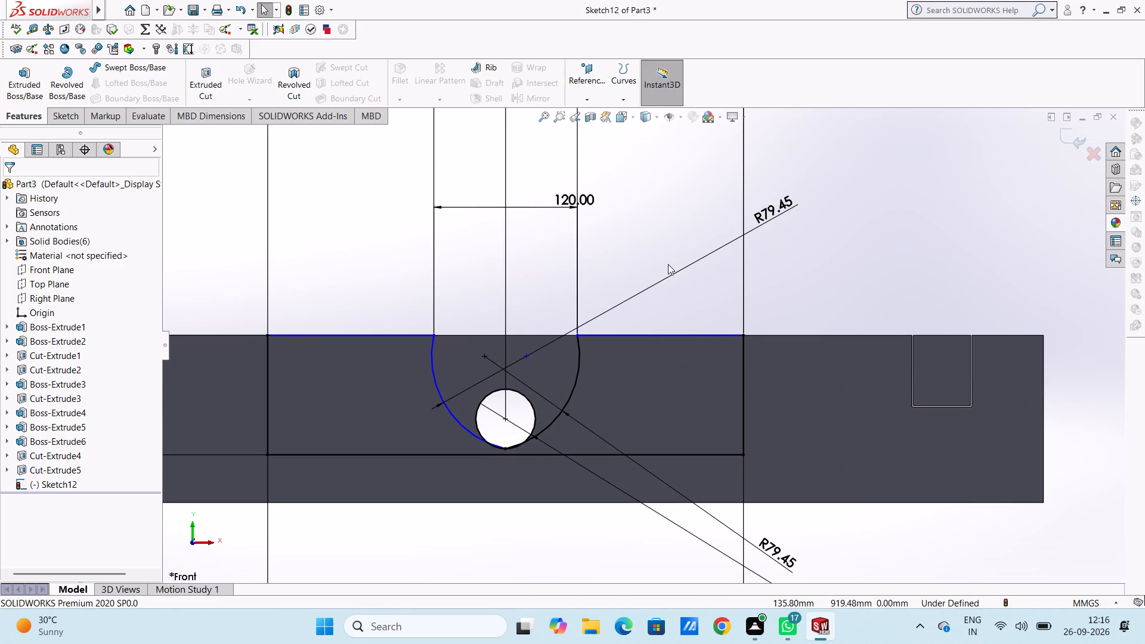
Draw a 95 mm vertical line up from the profile's lower-left corner, then a horizontal line about 405 mm long across the profile.
left_click(61, 120)
left_click(112, 69)
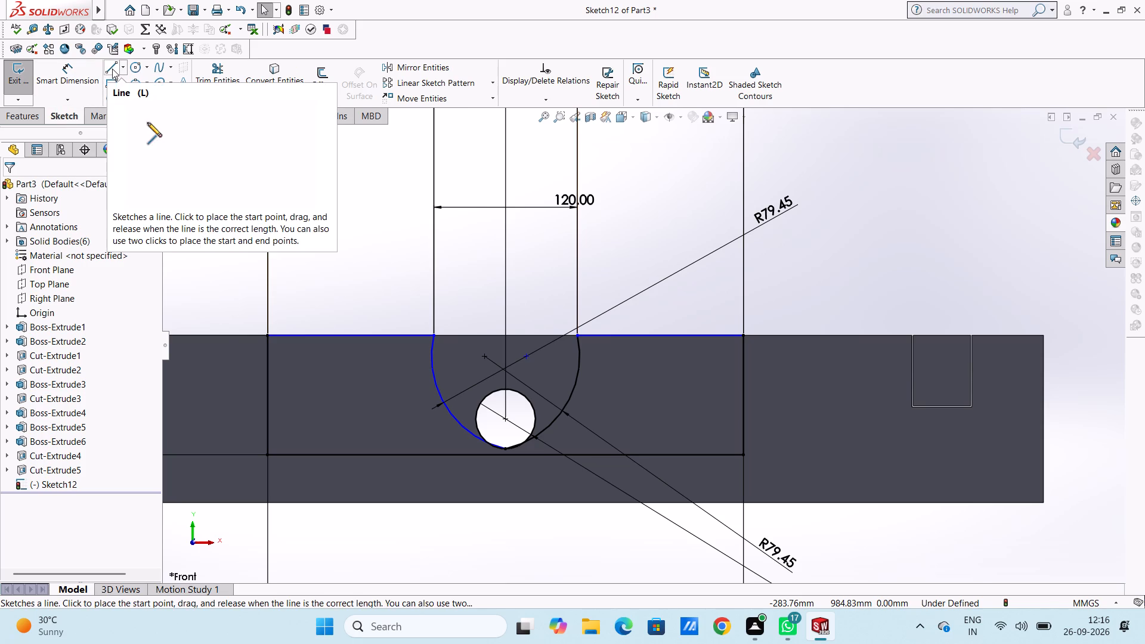
left_click(267, 456)
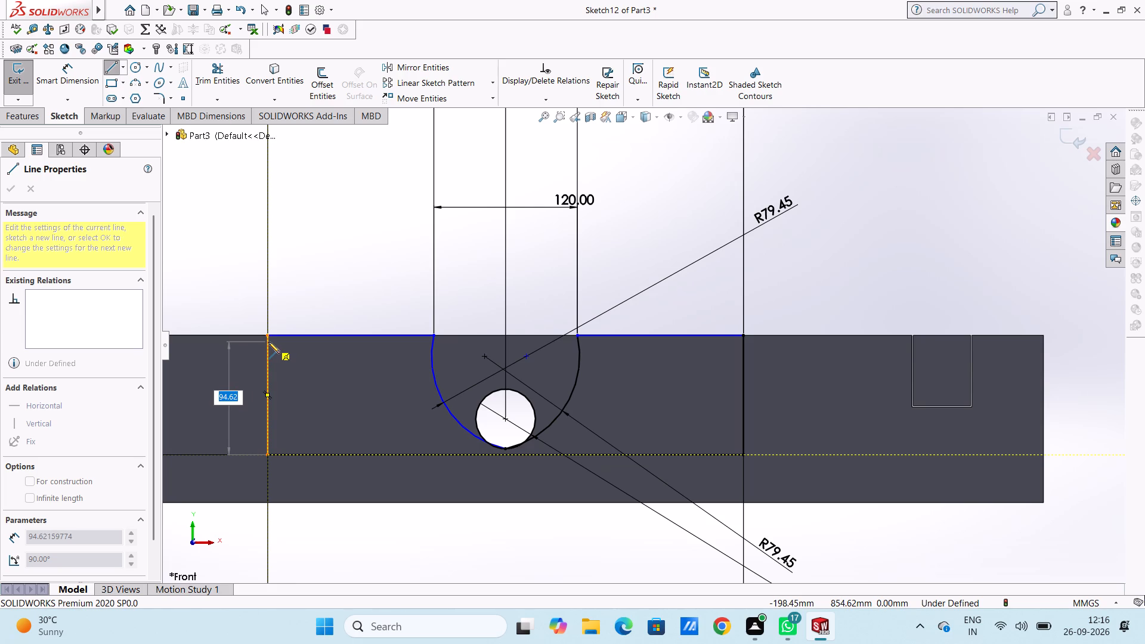
type("95")
key("Return")
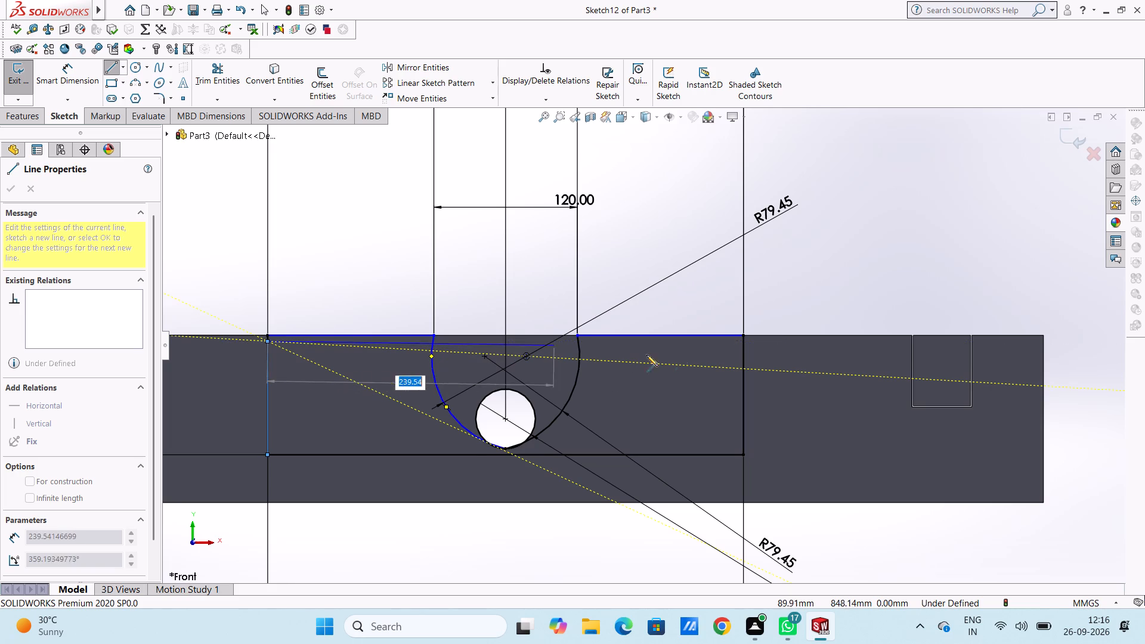
left_click(751, 342)
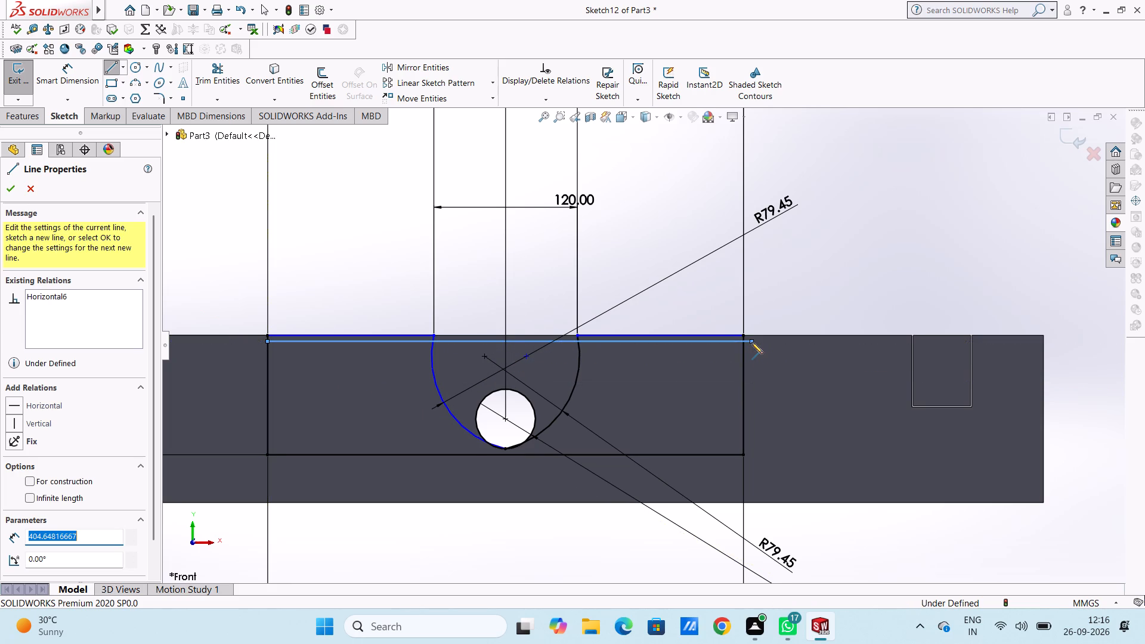
key("Escape")
key("Escape")
key("Escape")
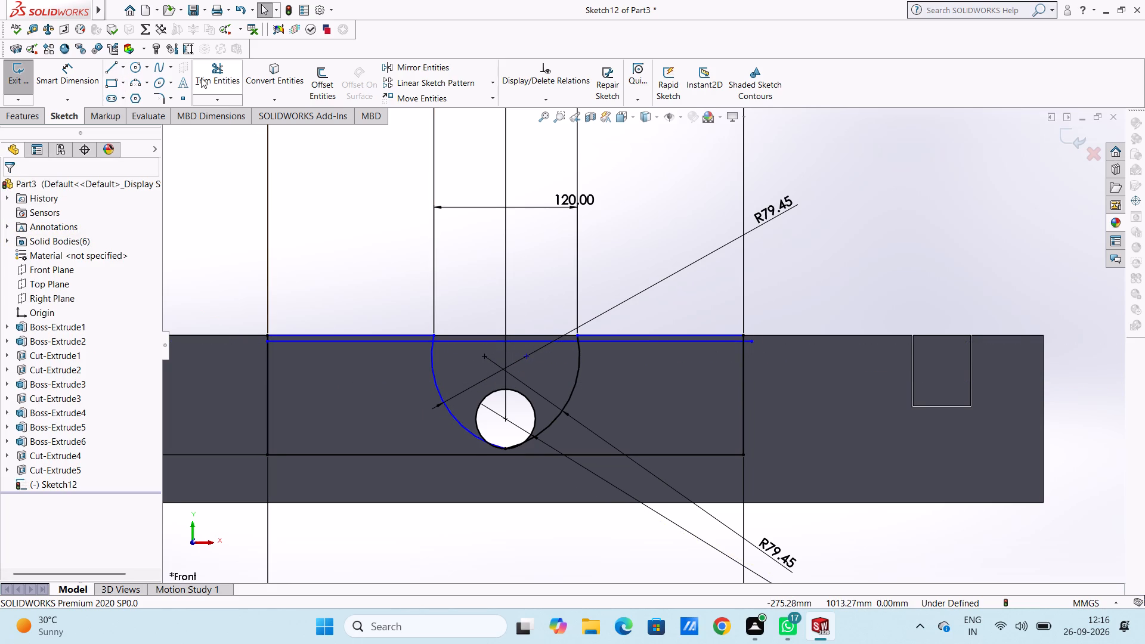
Trim the profile's left edge, old left top line and left arc above the new horizontal line, plus the span across the opening.
left_click(215, 75)
scroll(284, 290, "down", 6)
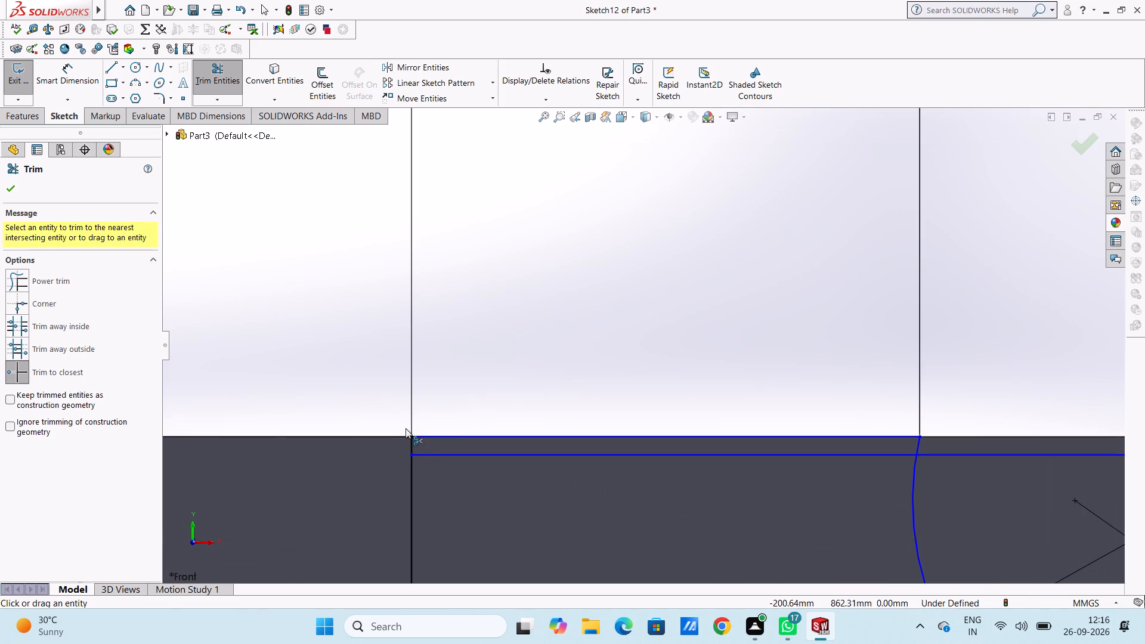
left_click(412, 442)
left_click(421, 436)
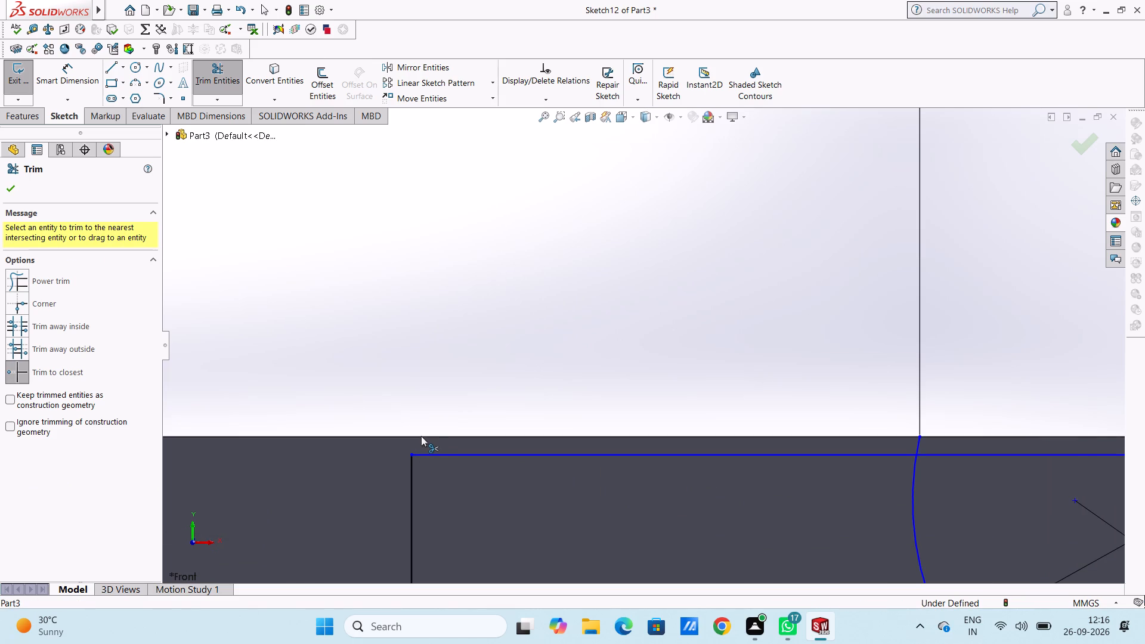
scroll(421, 435, "up", 6)
scroll(766, 395, "down", 5)
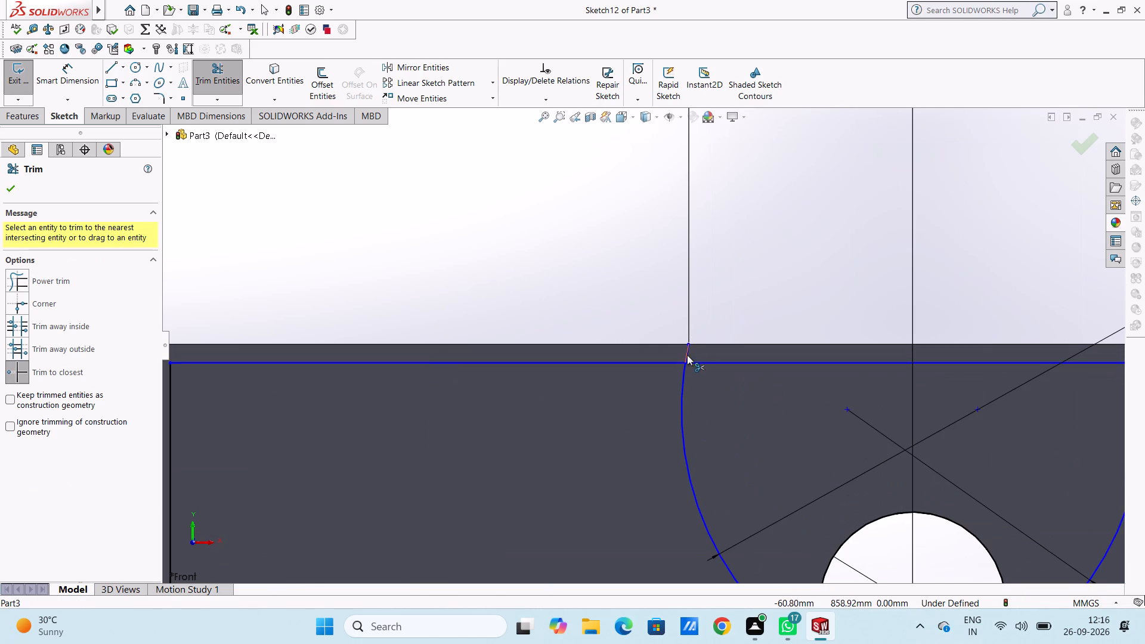
left_click(687, 355)
left_click(618, 323)
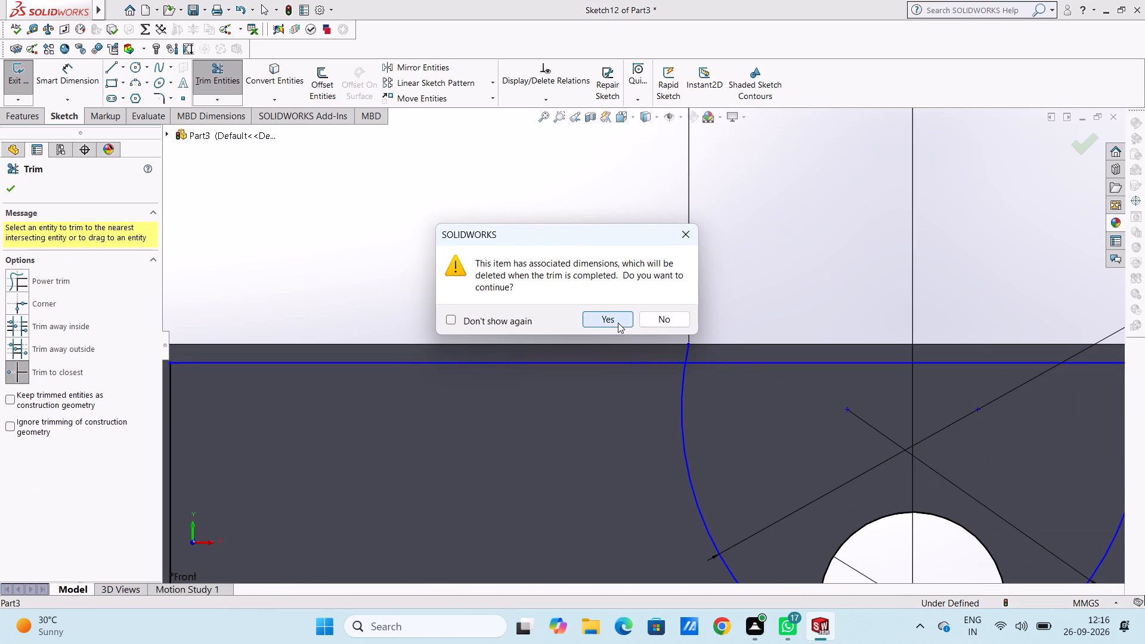
left_click(728, 364)
Trim the right arc, old right top line and right edge above the new line, plus its overhanging right end.
scroll(728, 364, "up", 10)
scroll(833, 354, "down", 5)
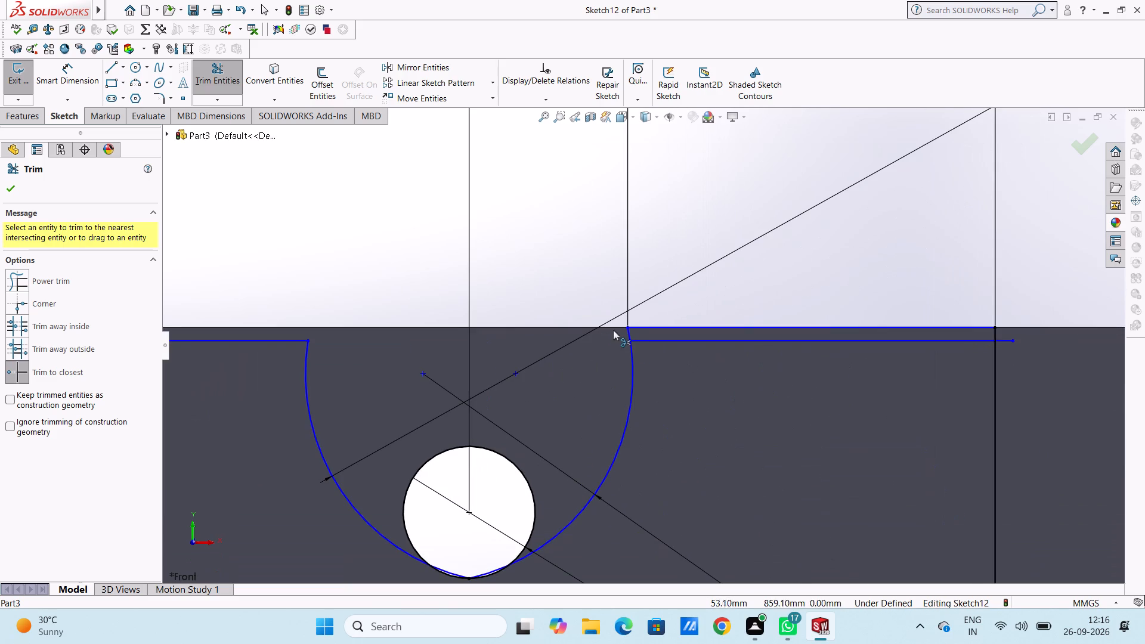
left_click(630, 332)
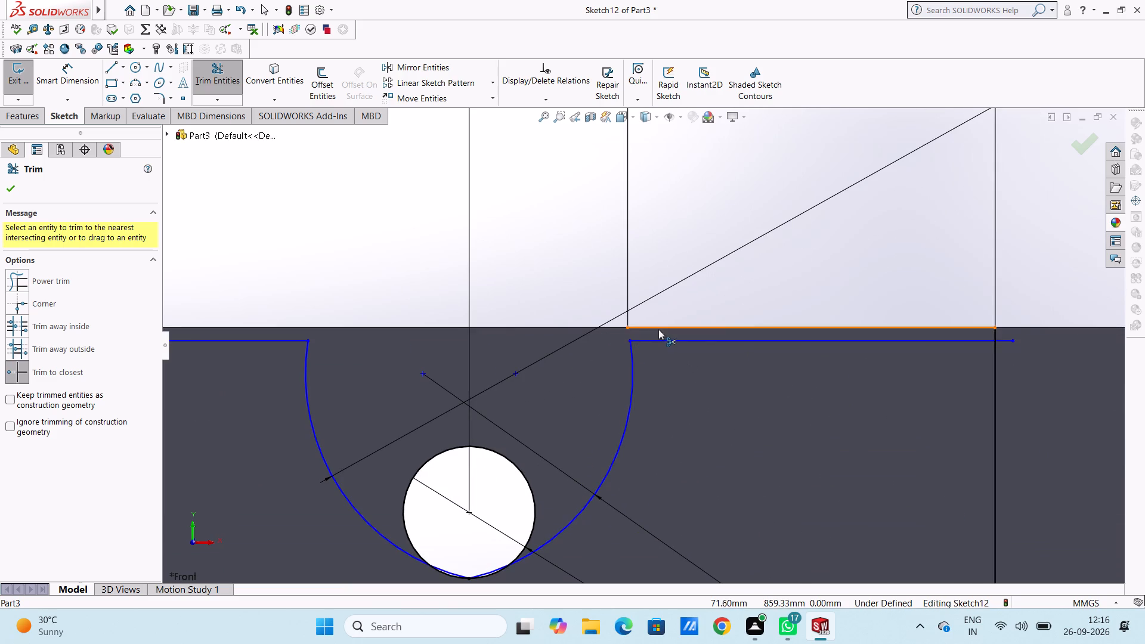
left_click(658, 329)
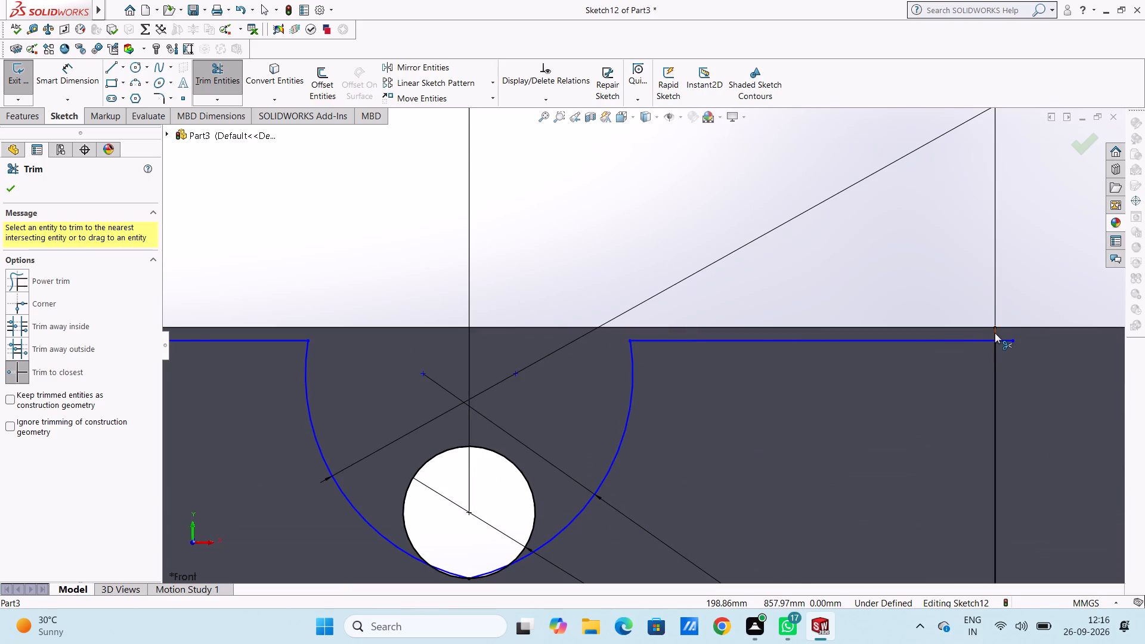
left_click(995, 332)
left_click(598, 320)
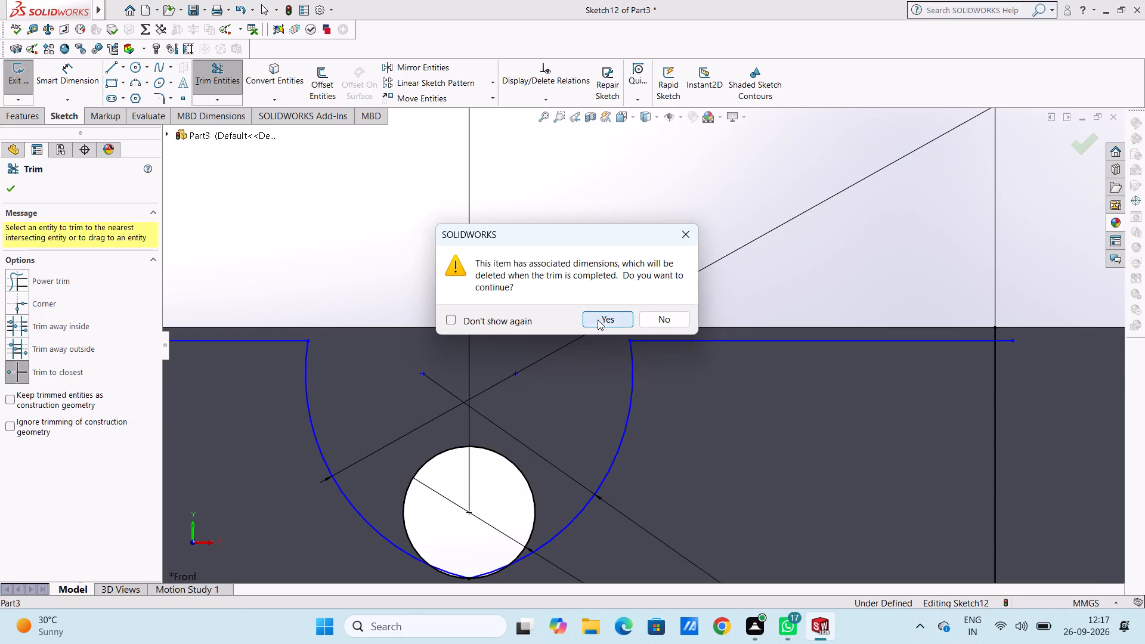
left_click(1009, 341)
scroll(1009, 341, "up", 10)
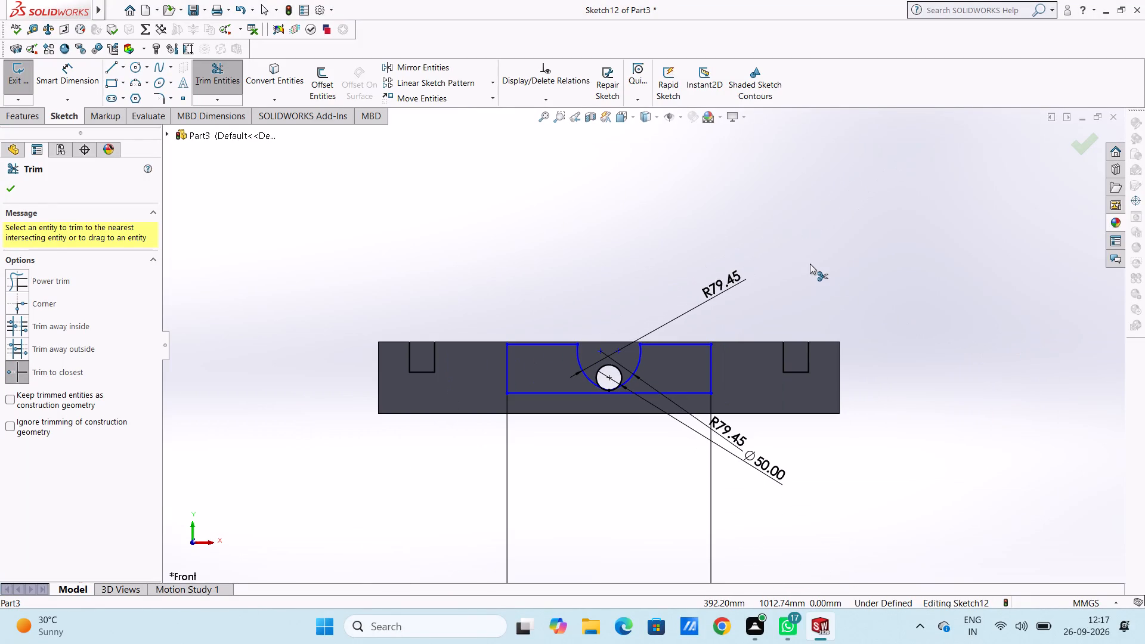
key("Escape")
key("Escape")
Dimension the lengths of the two top edge segments on either side of the arc opening.
scroll(281, 398, "up", 2)
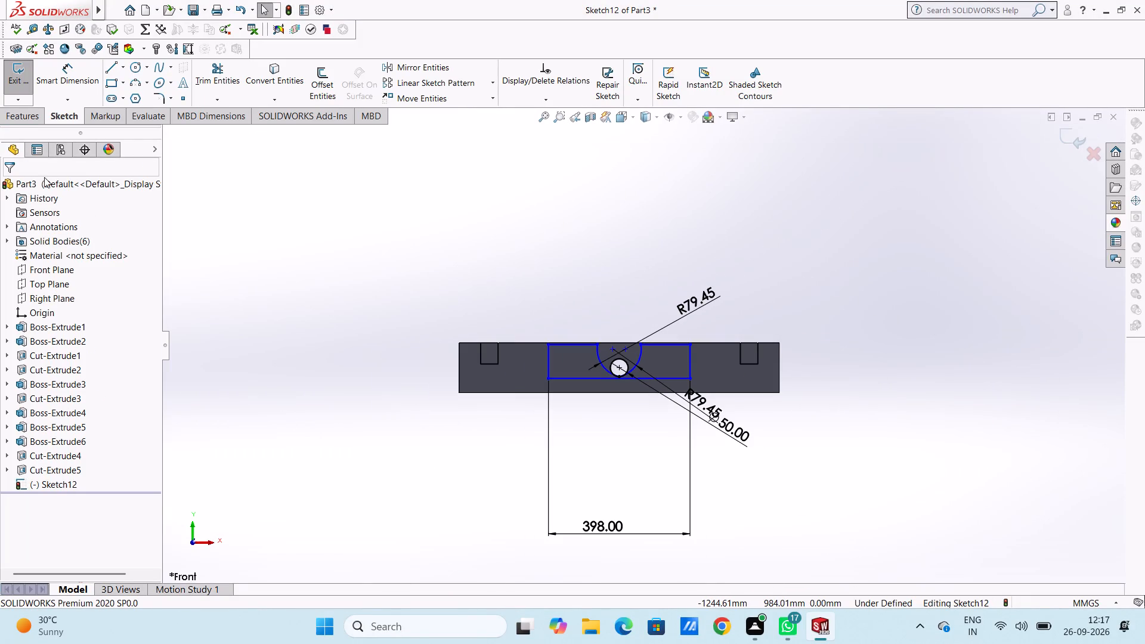
left_click(64, 79)
scroll(653, 382, "down", 4)
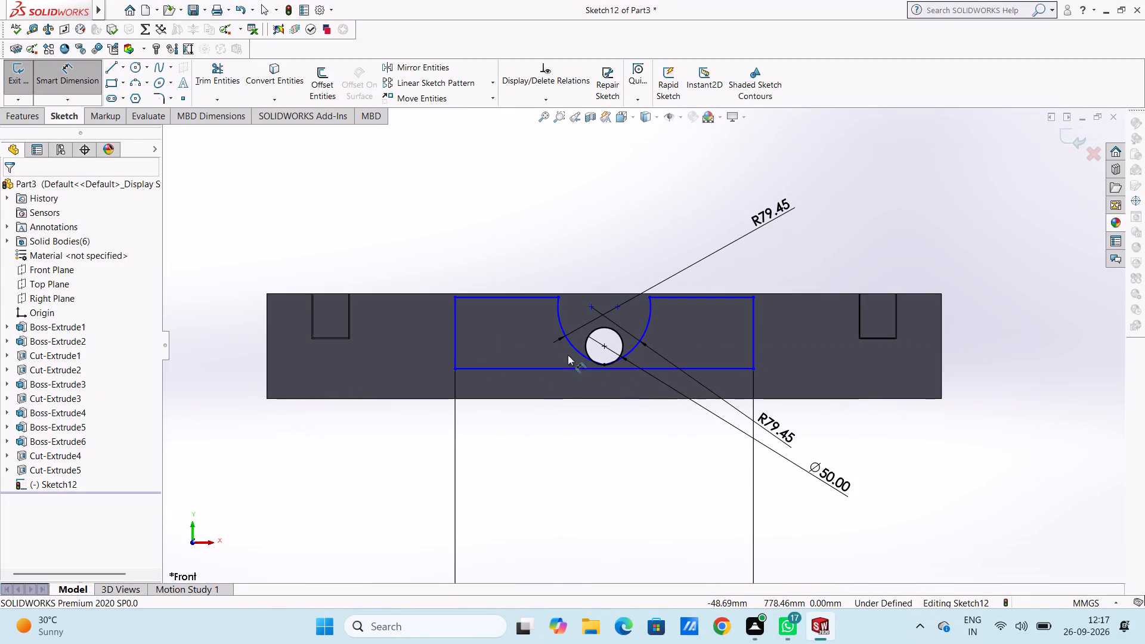
scroll(556, 349, "down", 1)
left_click(503, 287)
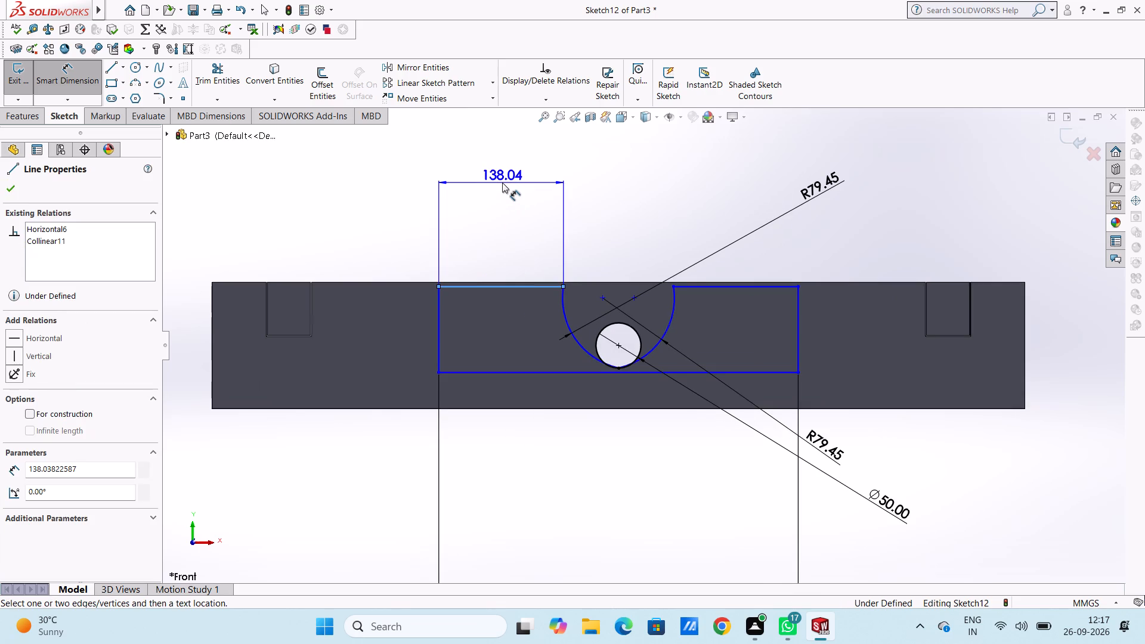
left_click(502, 182)
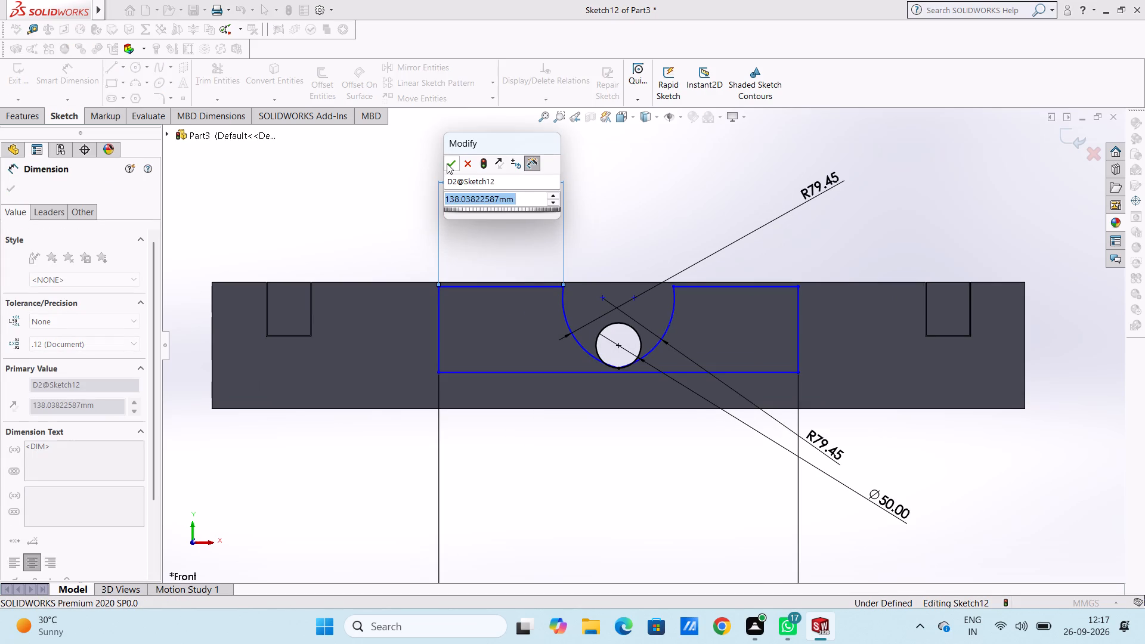
left_click(447, 163)
left_click(379, 162)
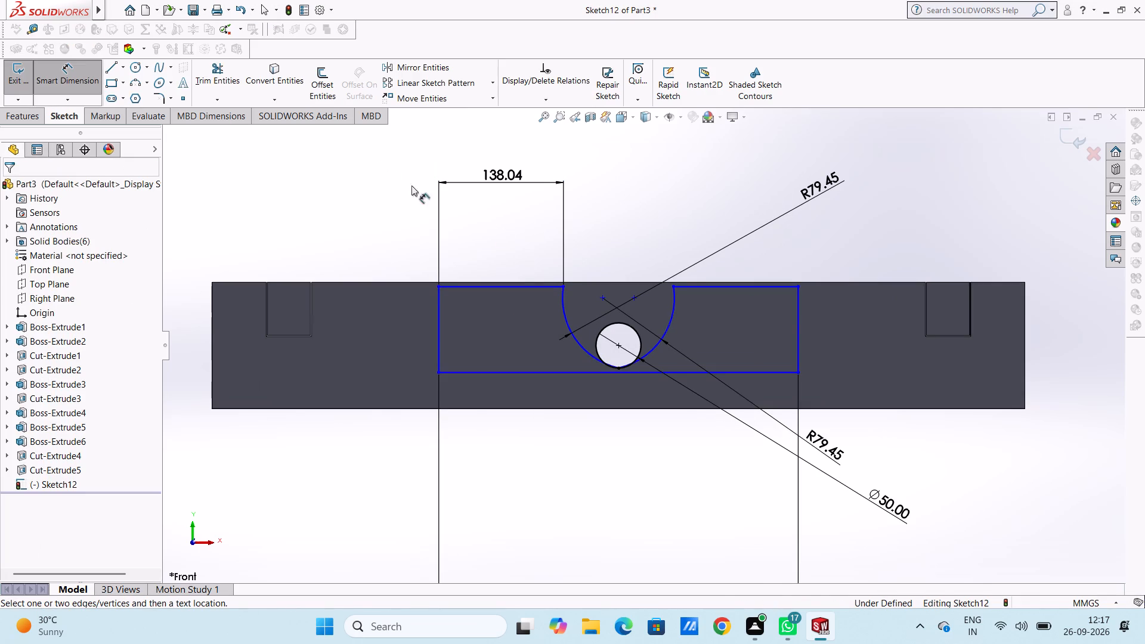
left_click(754, 289)
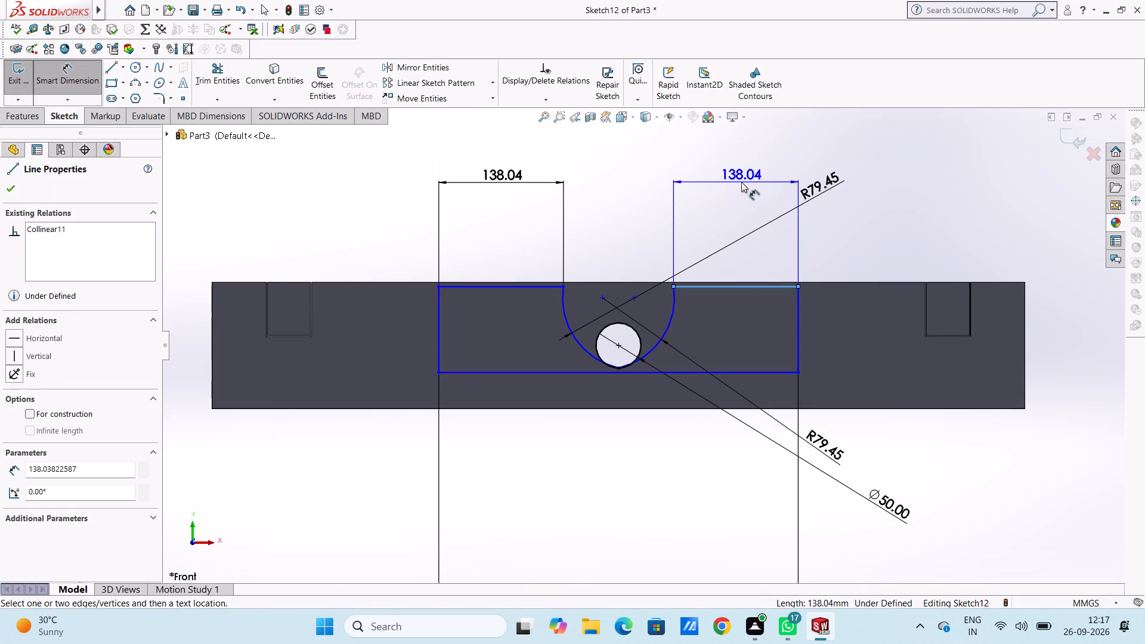
left_click(741, 182)
left_click(693, 161)
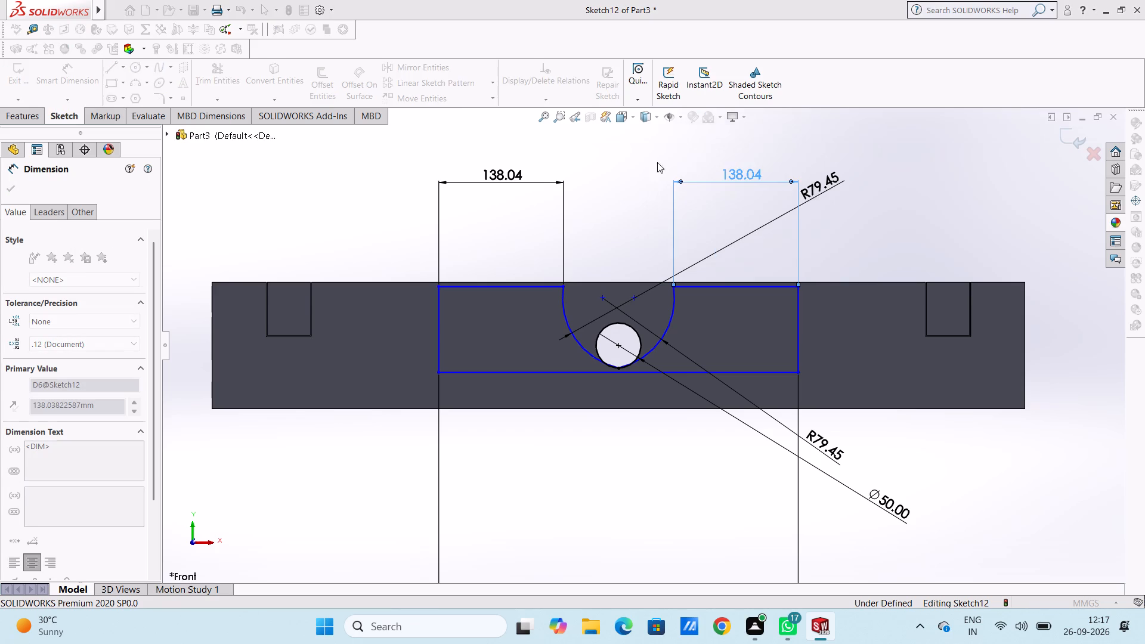
left_click(646, 162)
Dimension the height of the profile's right edge.
left_click(800, 305)
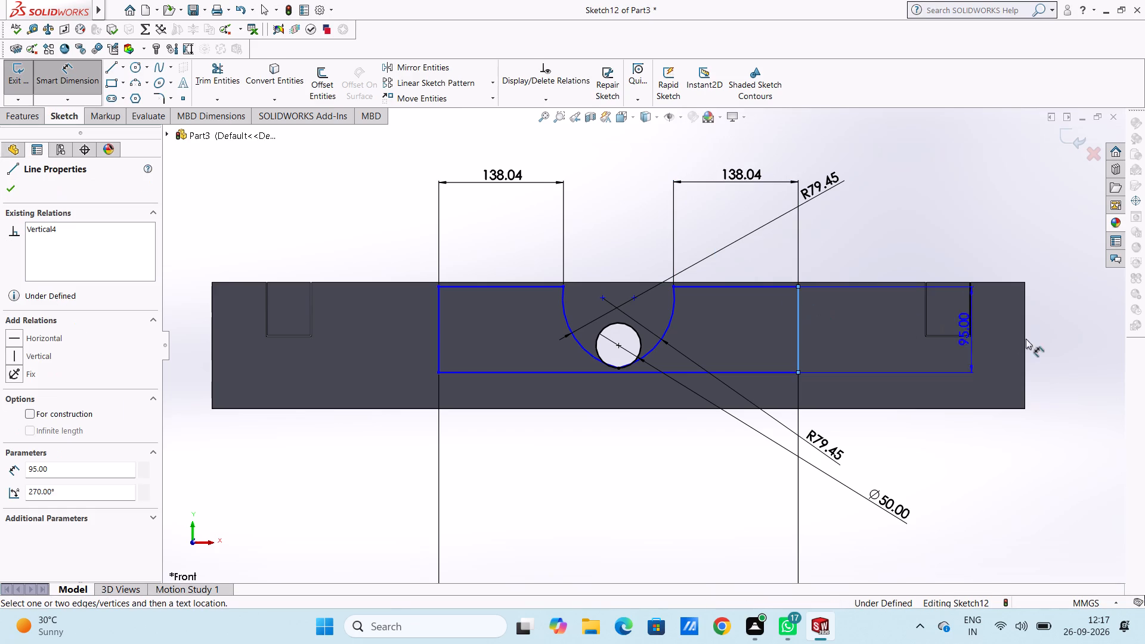
left_click(1070, 339)
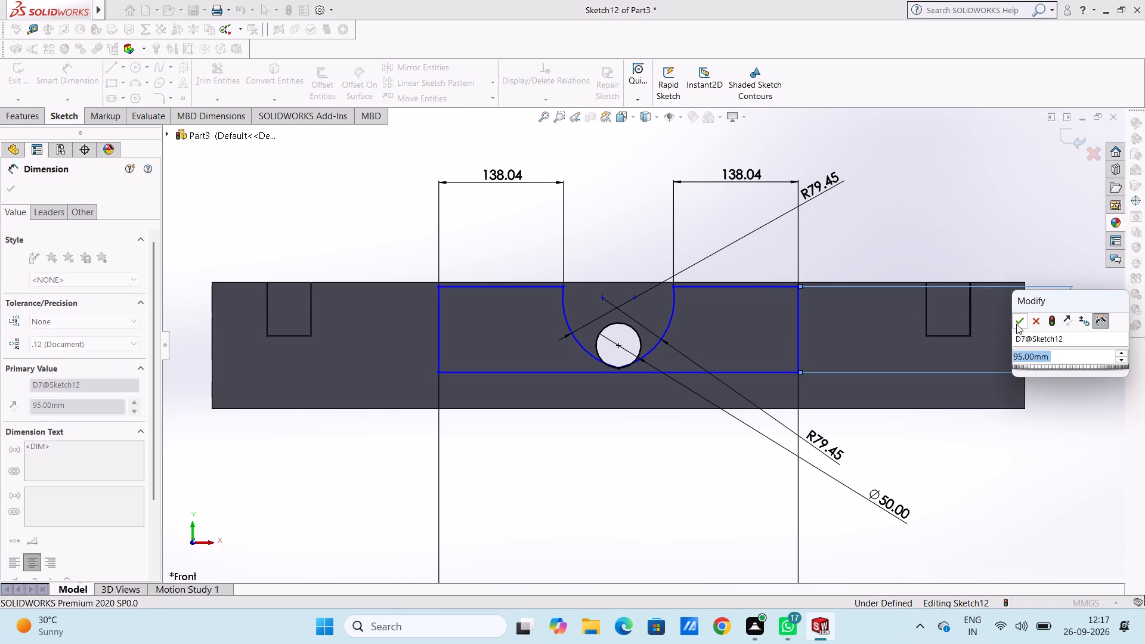
left_click(1016, 322)
left_click(898, 244)
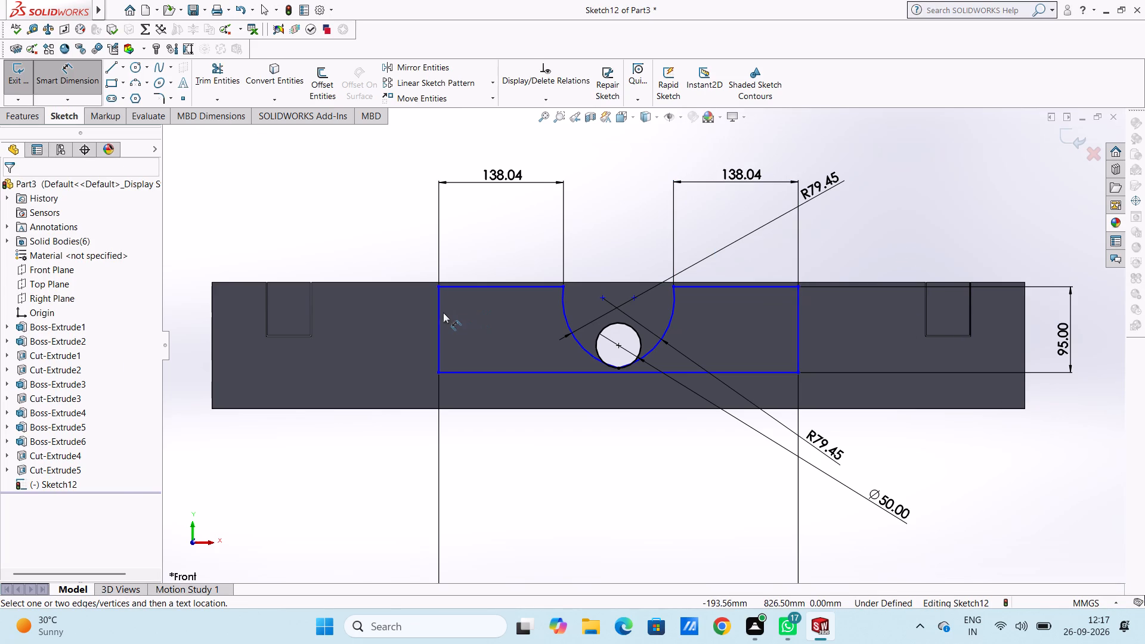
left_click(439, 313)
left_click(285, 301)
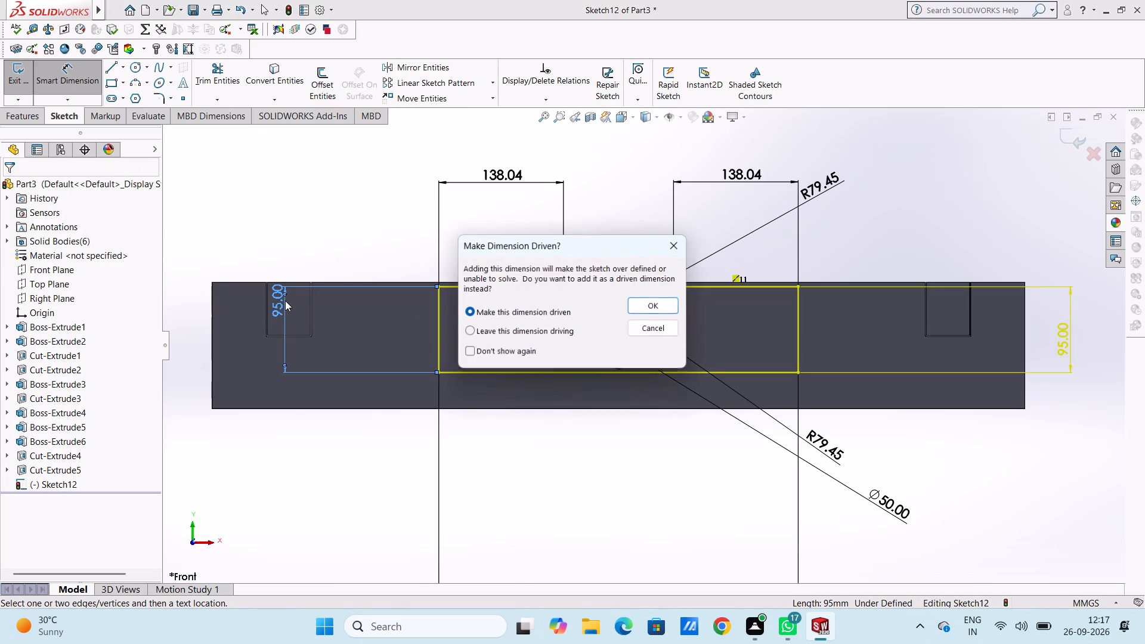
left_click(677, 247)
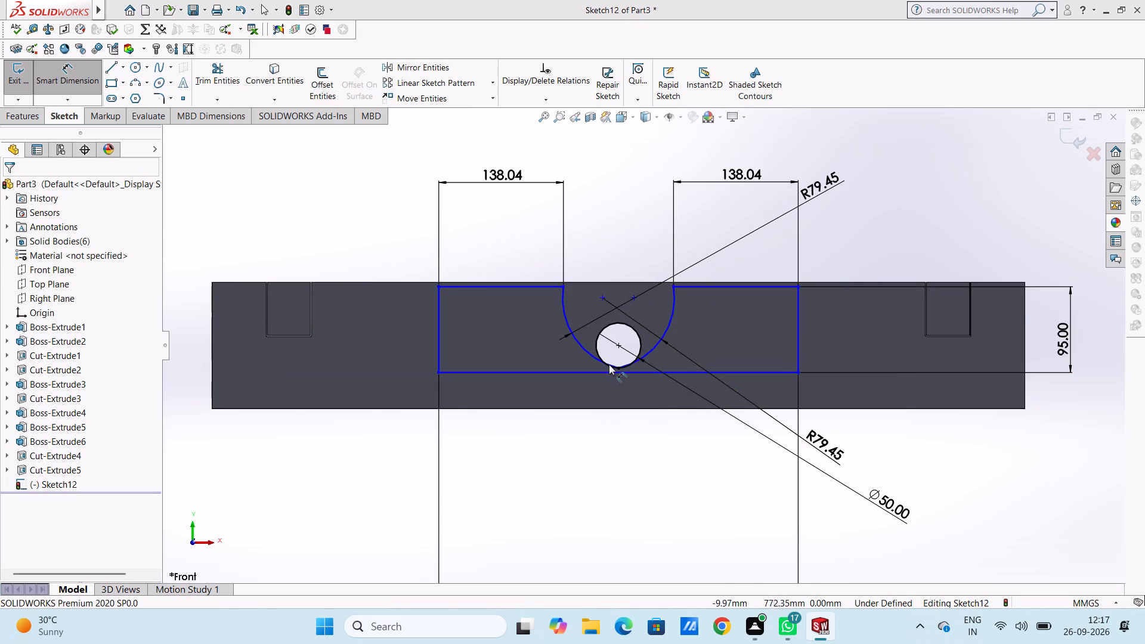
Dimension the horizontal distance from the profile's top-left corner to the circle's centre.
scroll(607, 382, "up", 3)
scroll(626, 384, "down", 2)
scroll(626, 384, "up", 3)
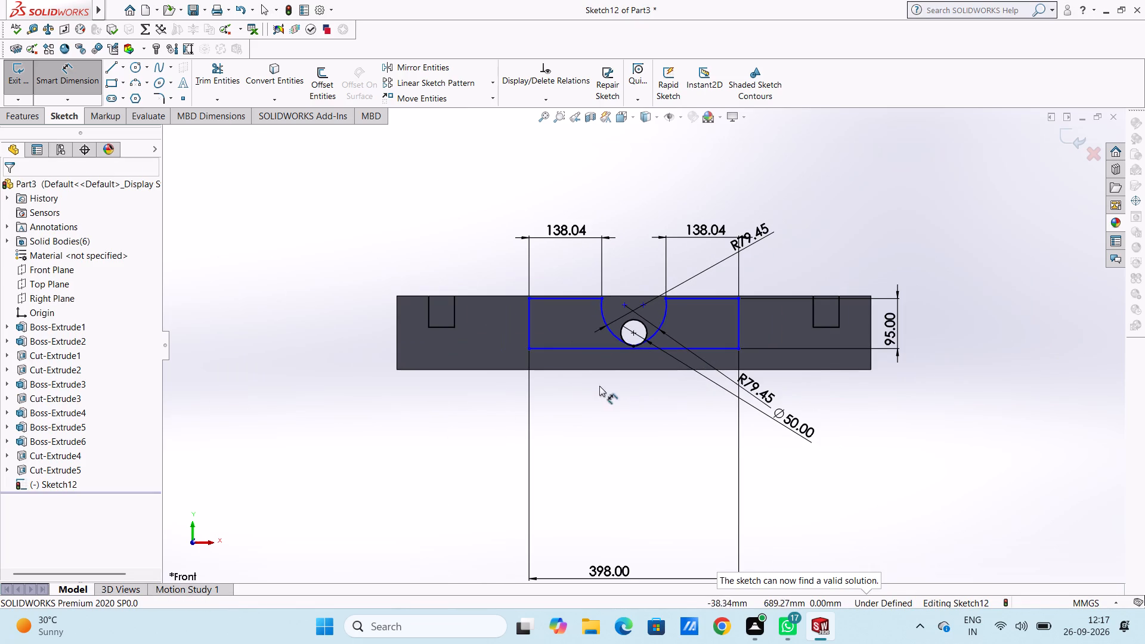
left_click(528, 298)
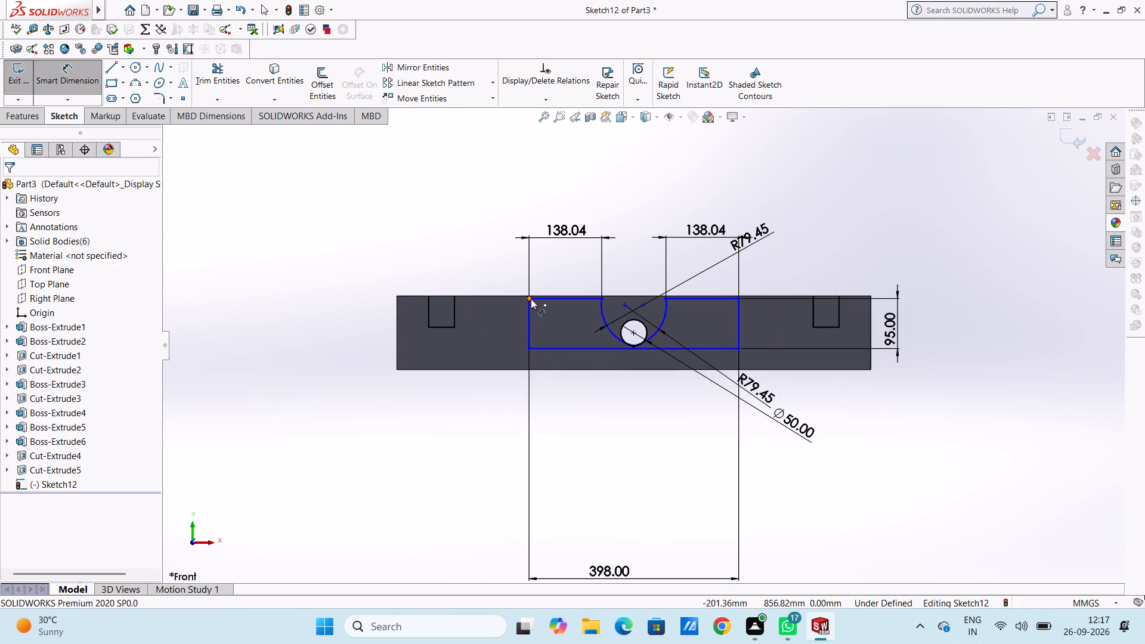
left_click(631, 333)
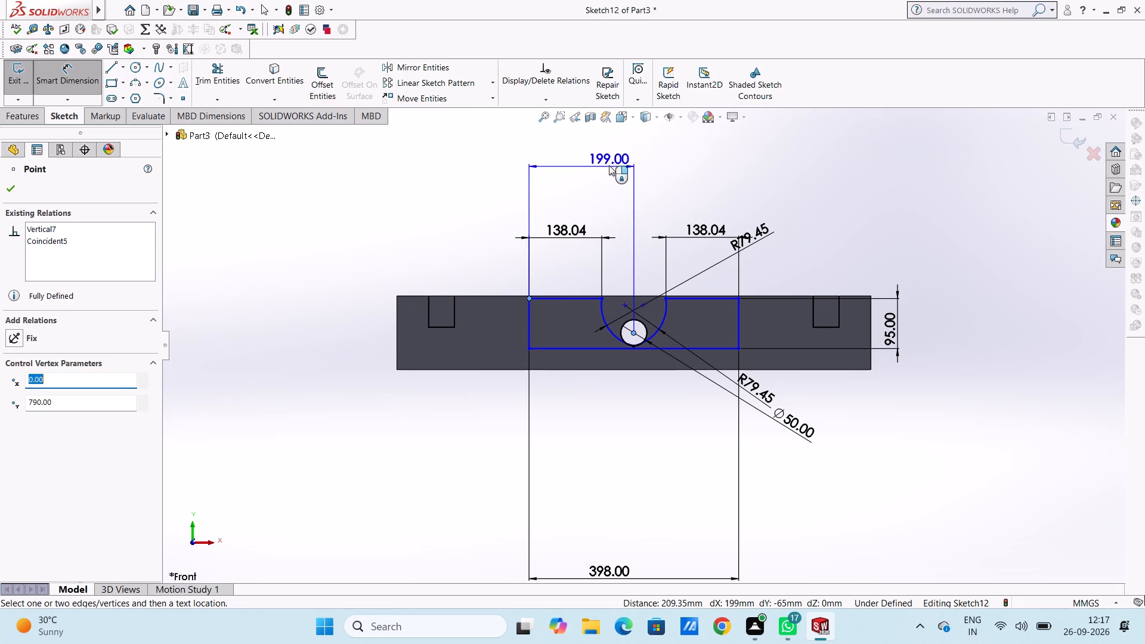
left_click(608, 163)
left_click(553, 146)
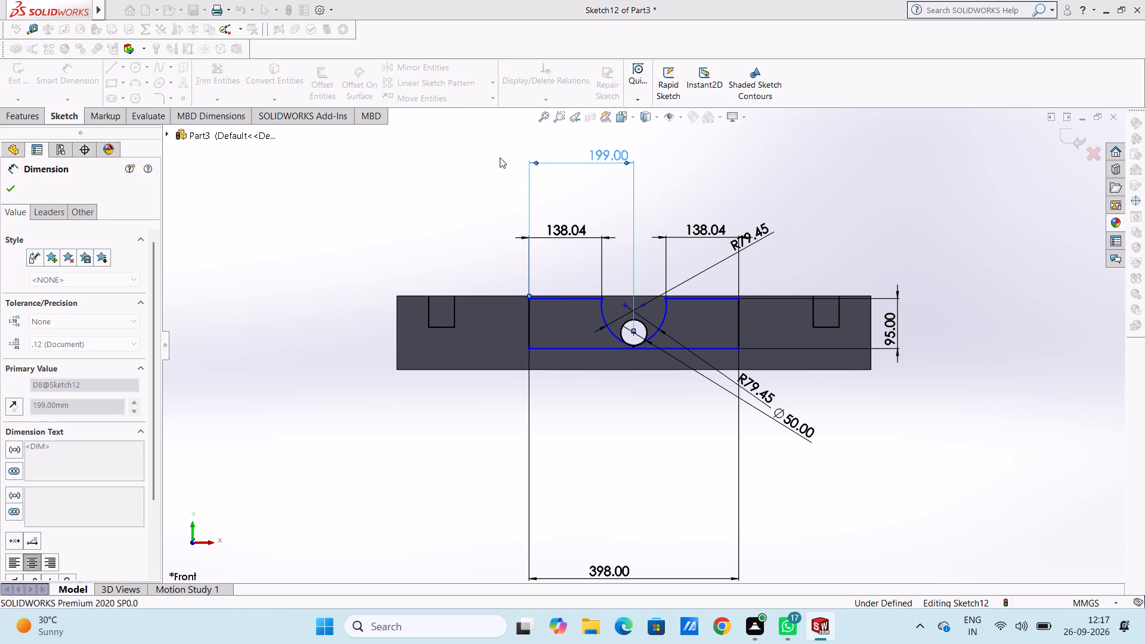
left_click(487, 159)
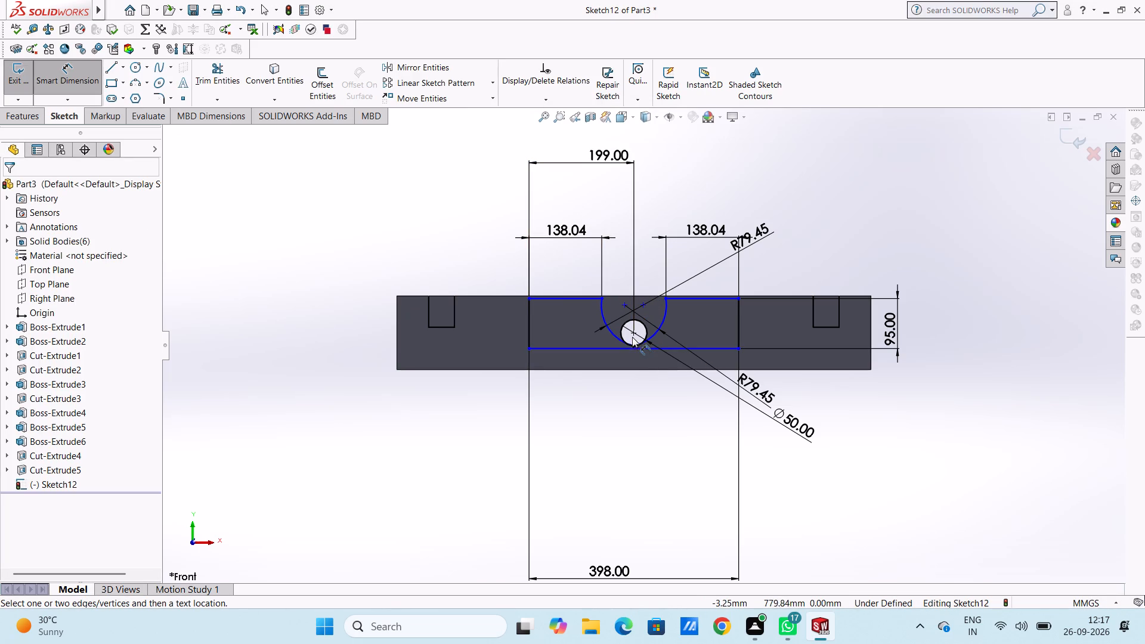
Dimension the vertical distance from the circle's centre to the profile's right top edge.
left_click(632, 333)
left_click(685, 299)
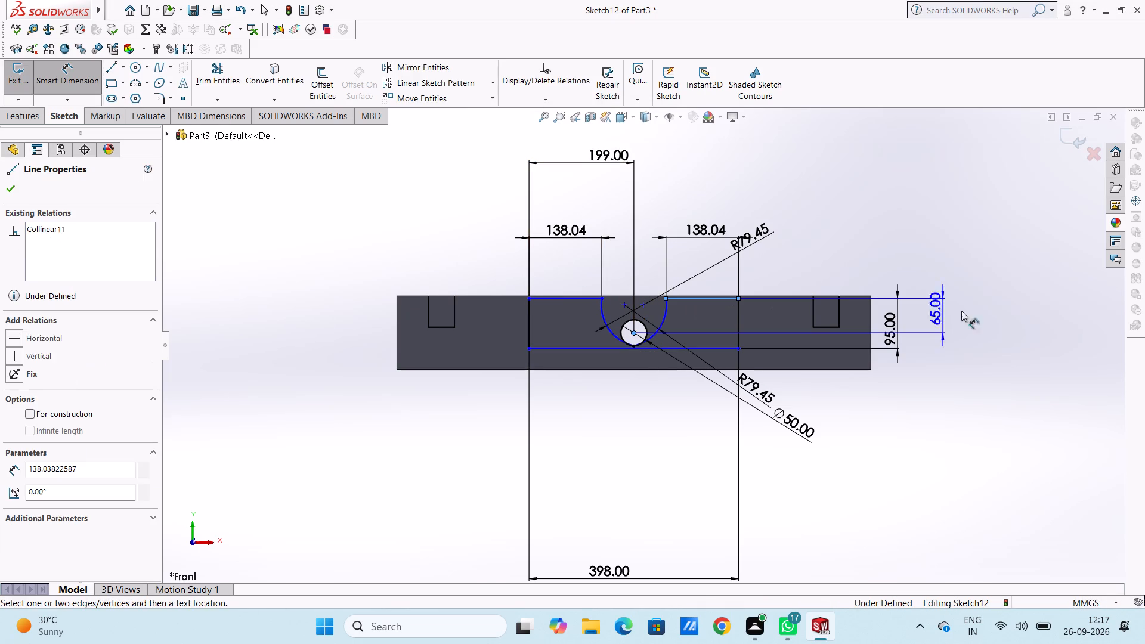
left_click(1033, 330)
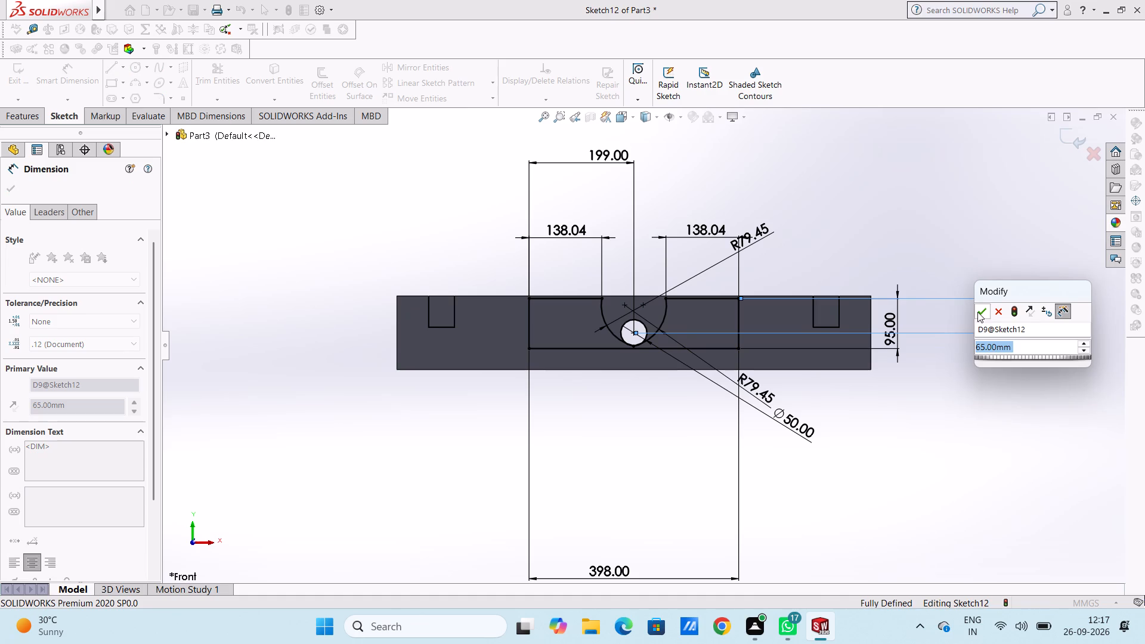
left_click(977, 312)
left_click(946, 249)
key("Escape")
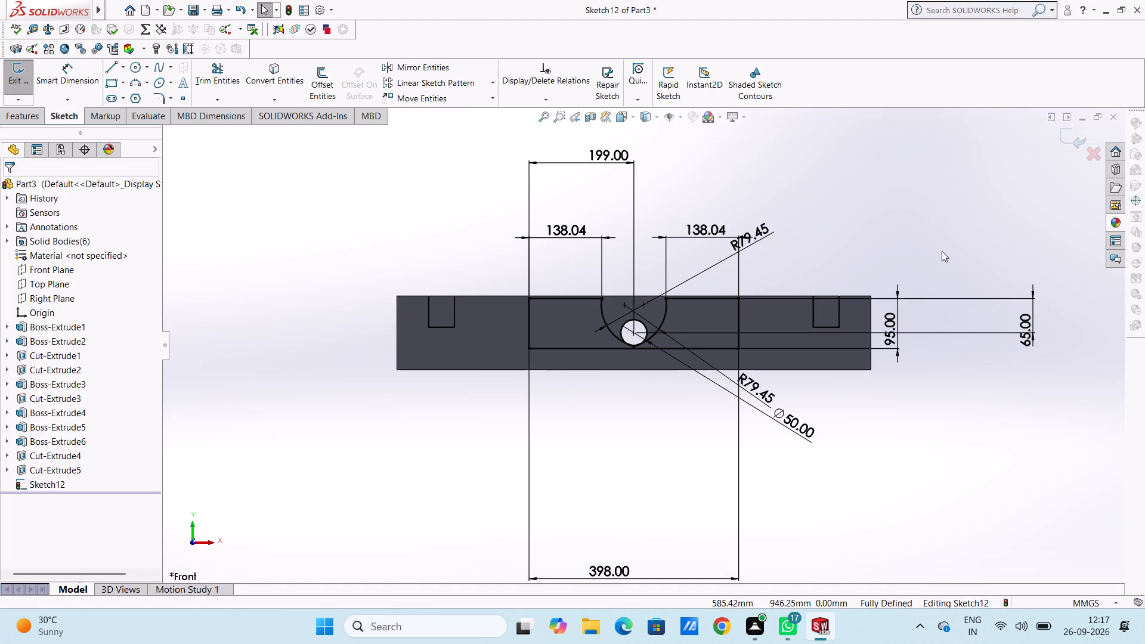
key("Escape")
Extrude the profile region with the arc opening 60 mm as a blind boss into the front bar's pocket.
scroll(832, 197, "up", 1)
middle_click_drag(825, 192, 875, 252)
left_click(10, 116)
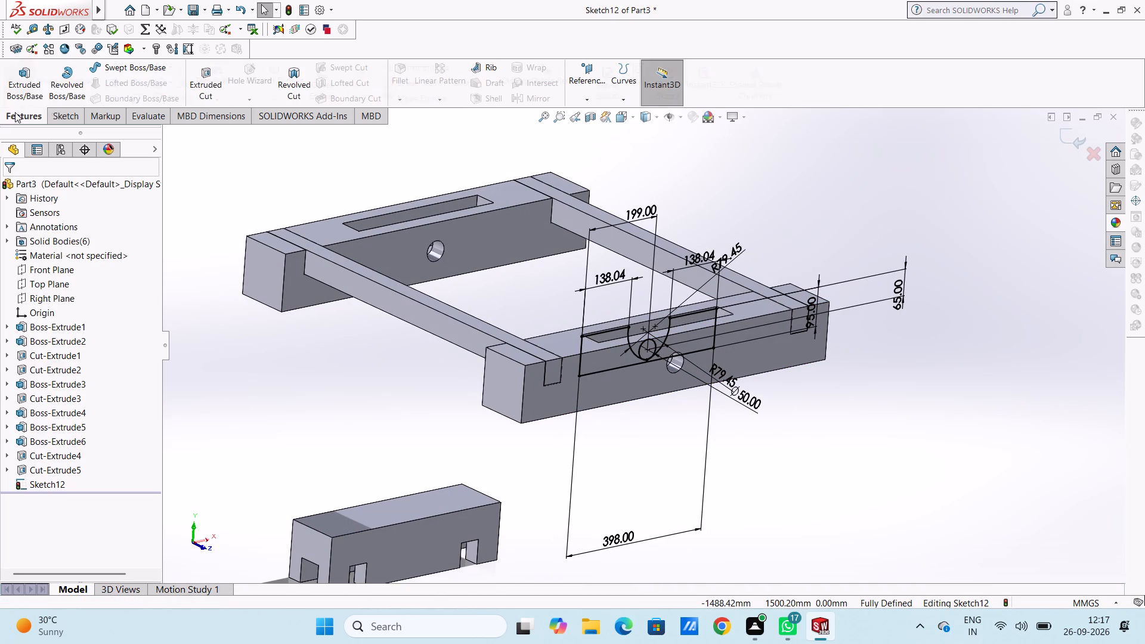
left_click(14, 79)
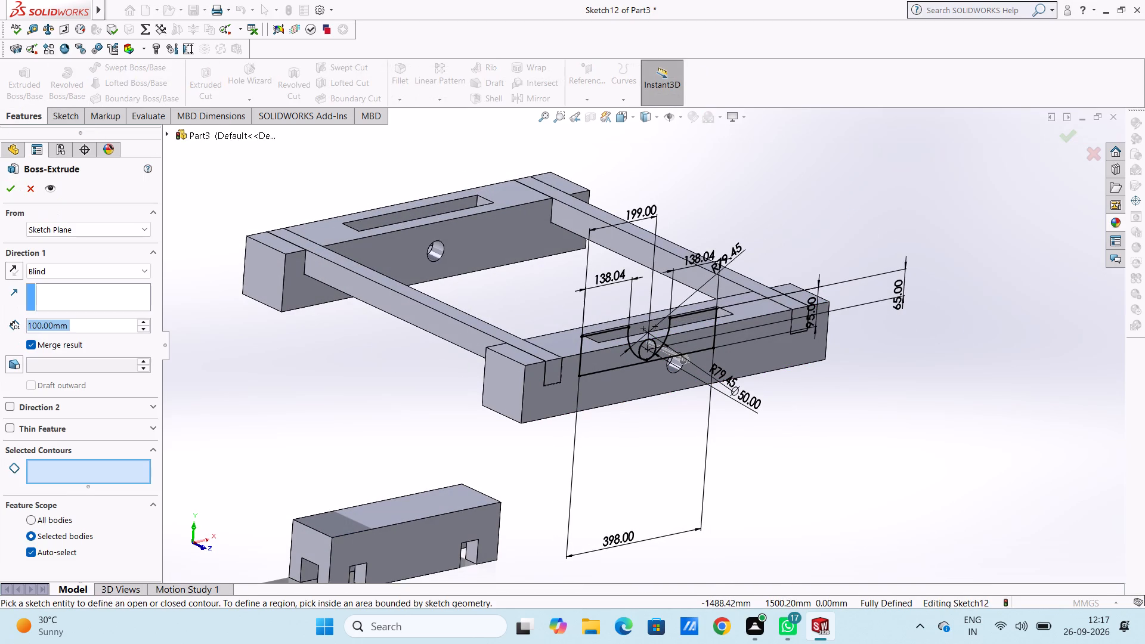
left_click(610, 339)
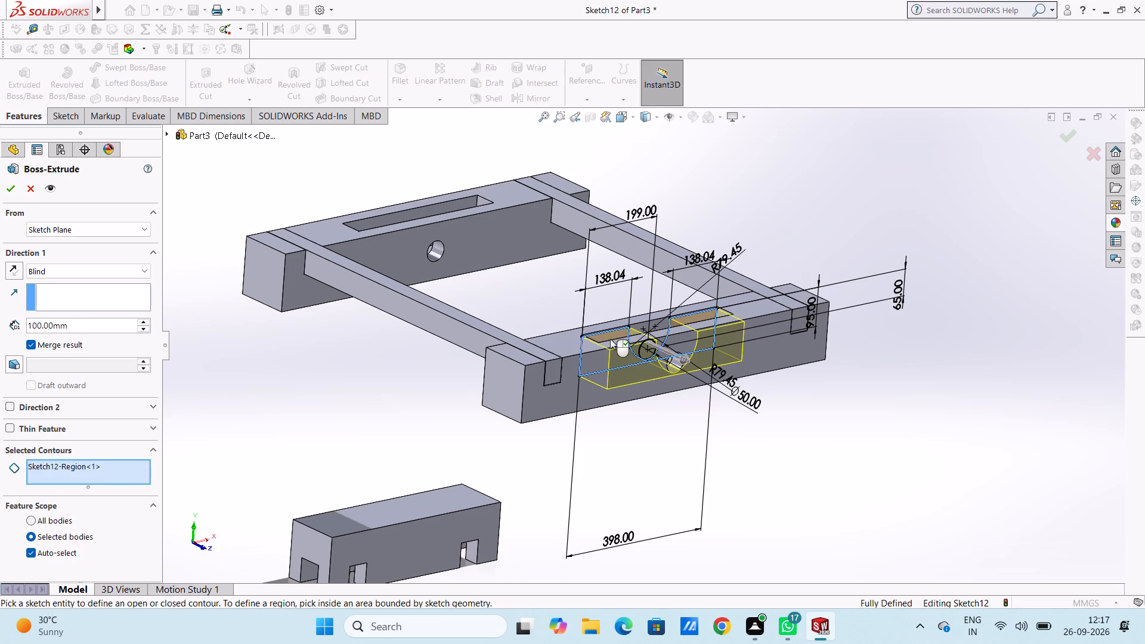
double_click(103, 321)
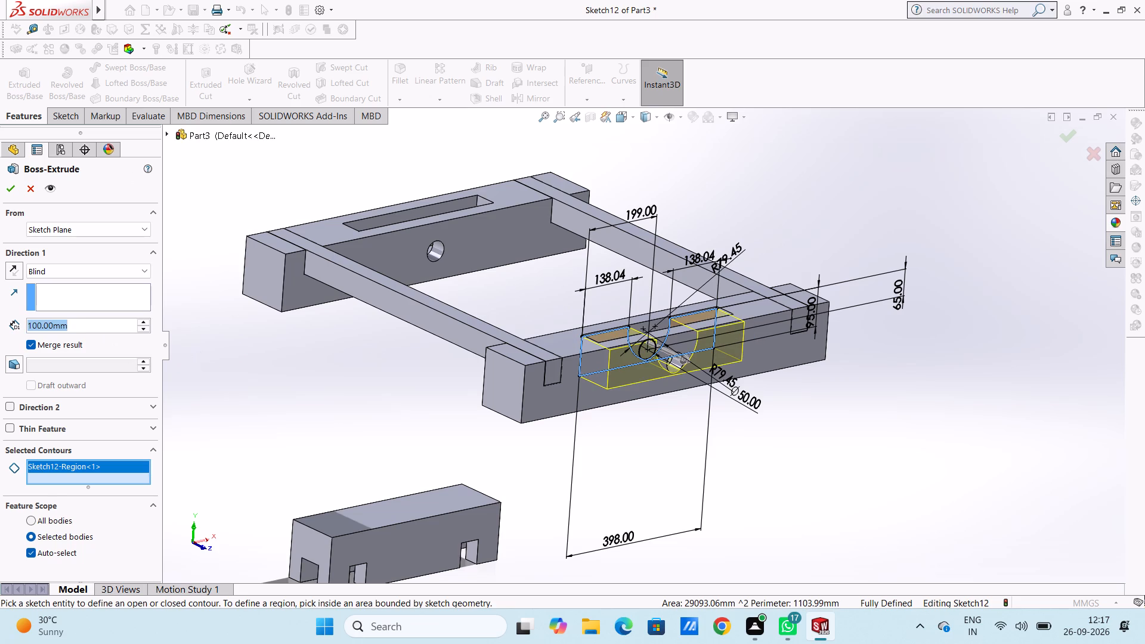
type("60")
key("Return")
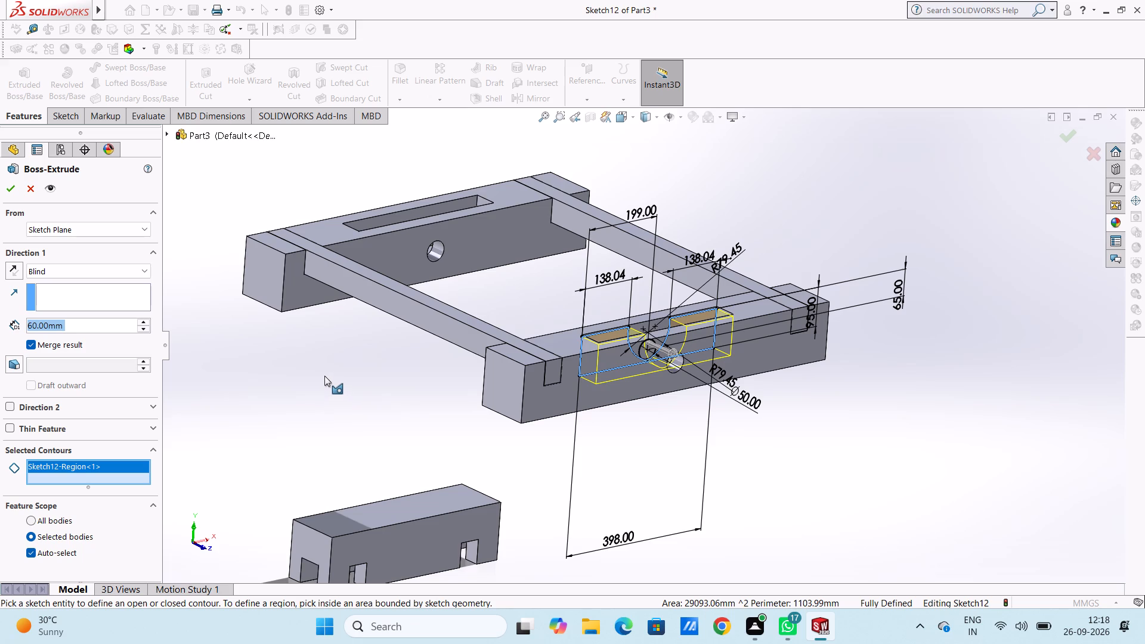
left_click(9, 192)
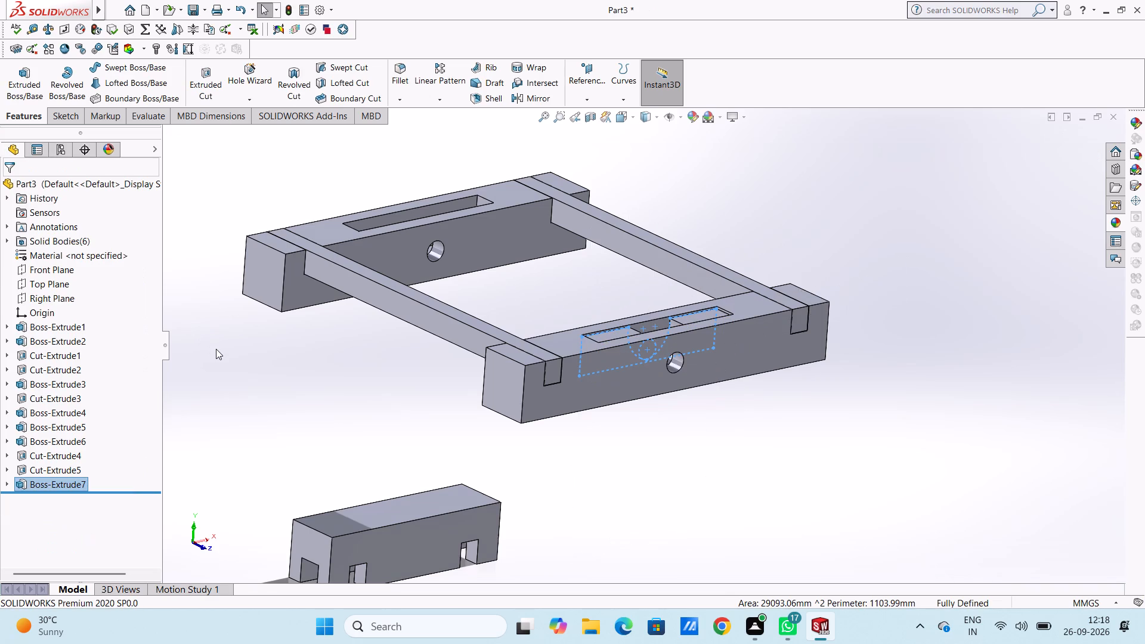
left_click(216, 349)
Examine the new extrusion in the front bar's pocket and the overall frame from above and in isometric view.
middle_click_drag(279, 353, 233, 374)
scroll(241, 364, "up", 3)
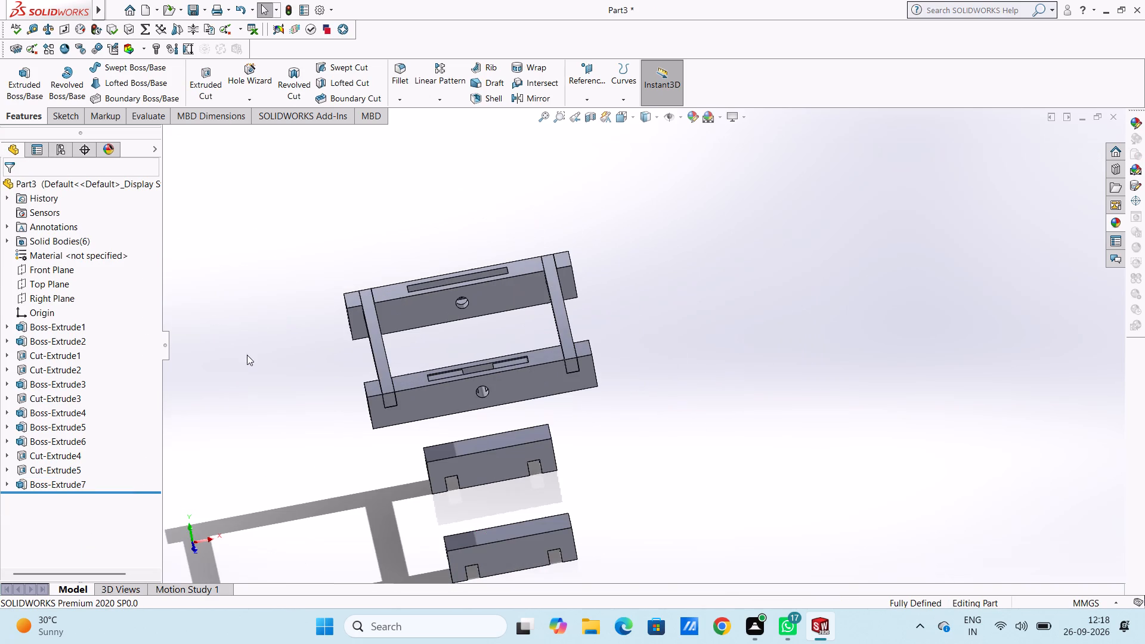
middle_click_drag(671, 318, 676, 405)
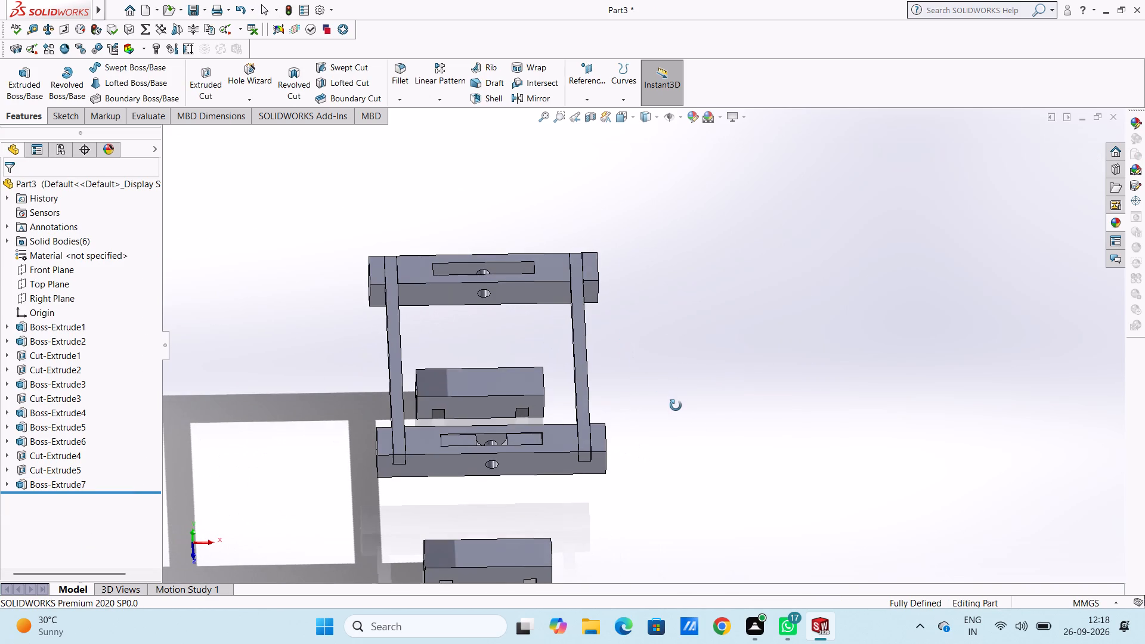
middle_click_drag(676, 405, 667, 407)
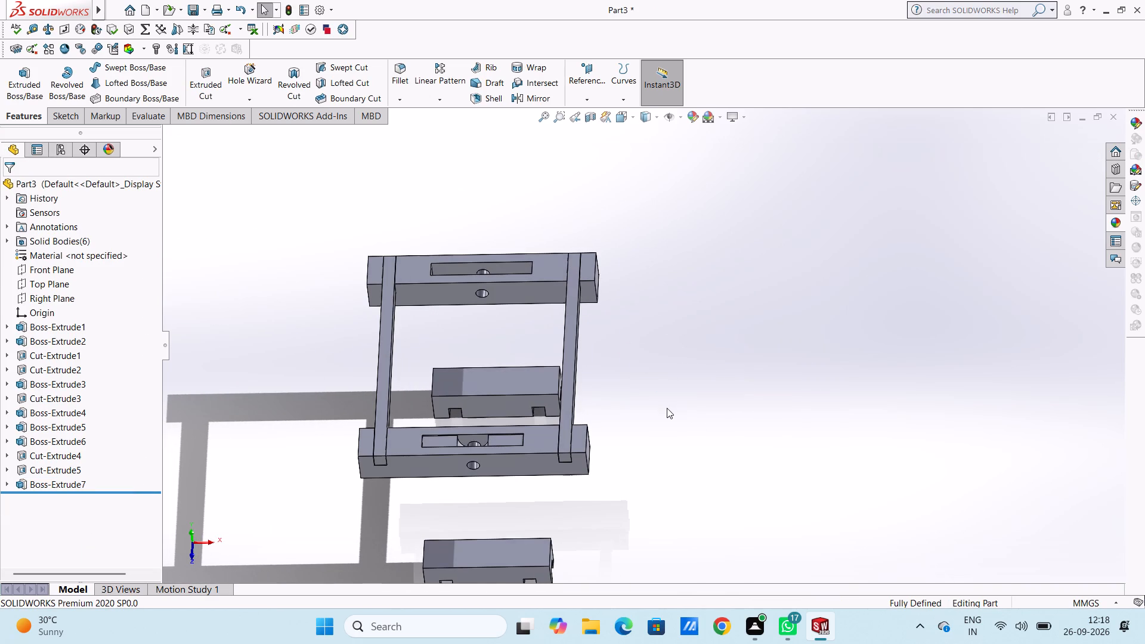
key("ctrl+7")
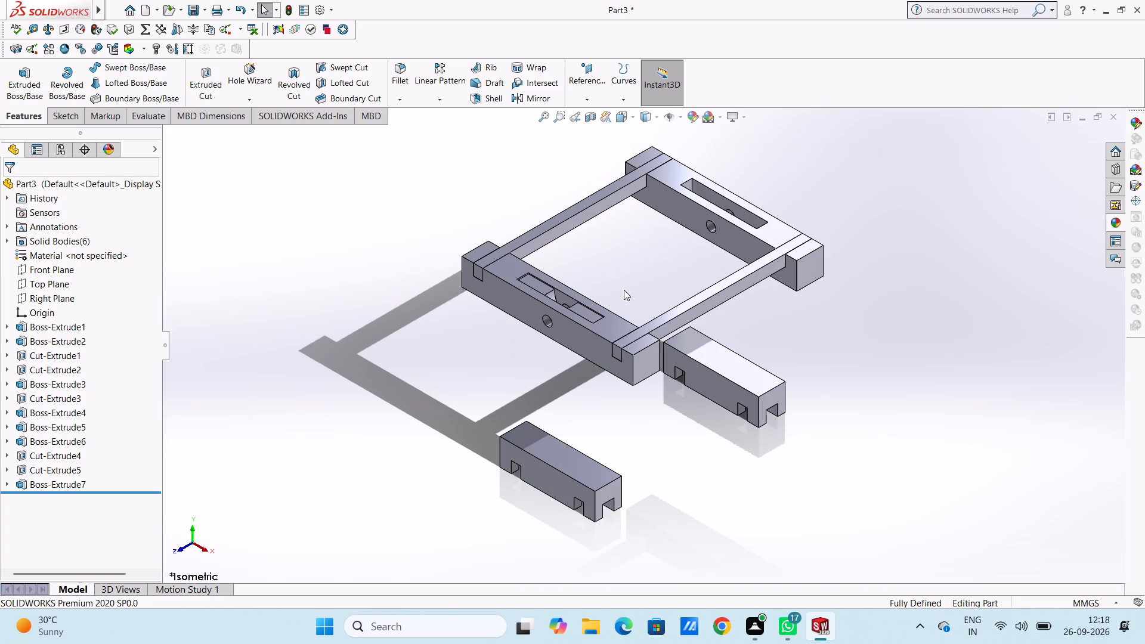
scroll(627, 278, "down", 1)
scroll(627, 276, "up", 2)
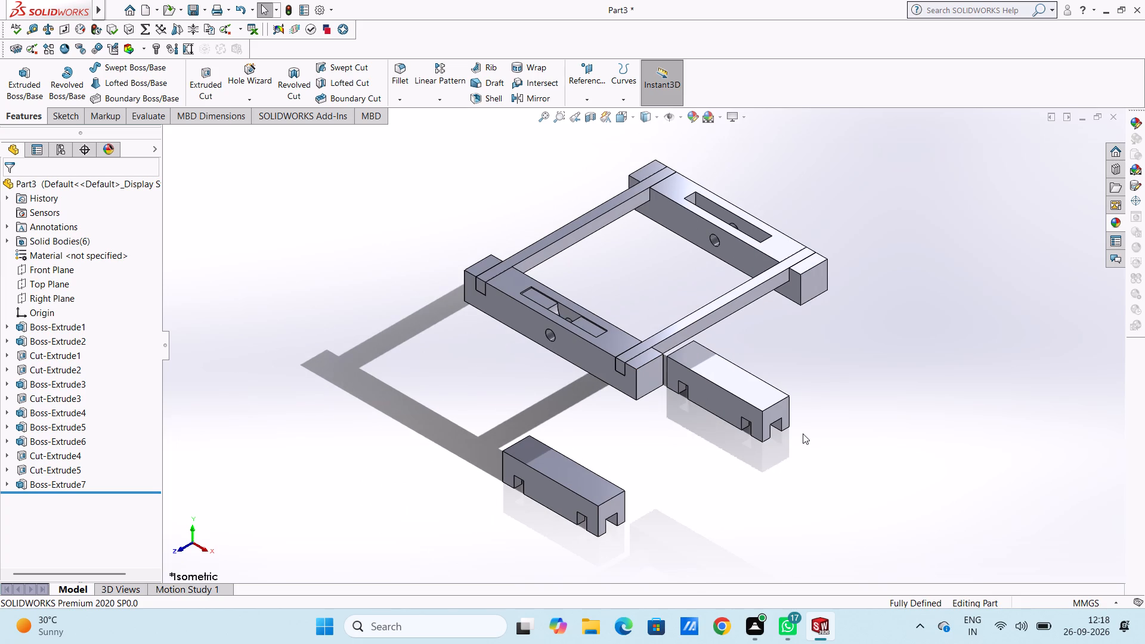
Start a new sketch on the long inner wall of the rear bar's empty pocket, viewed squarely from the back.
key("ctrl+2")
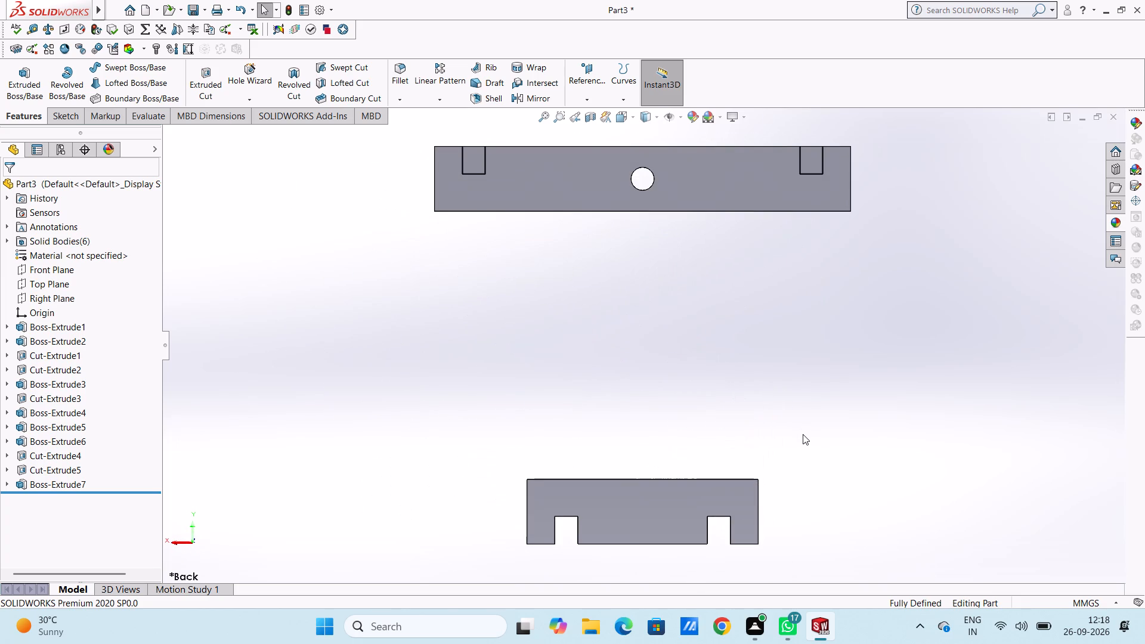
scroll(803, 434, "up", 3)
middle_click_drag(713, 190, 712, 240)
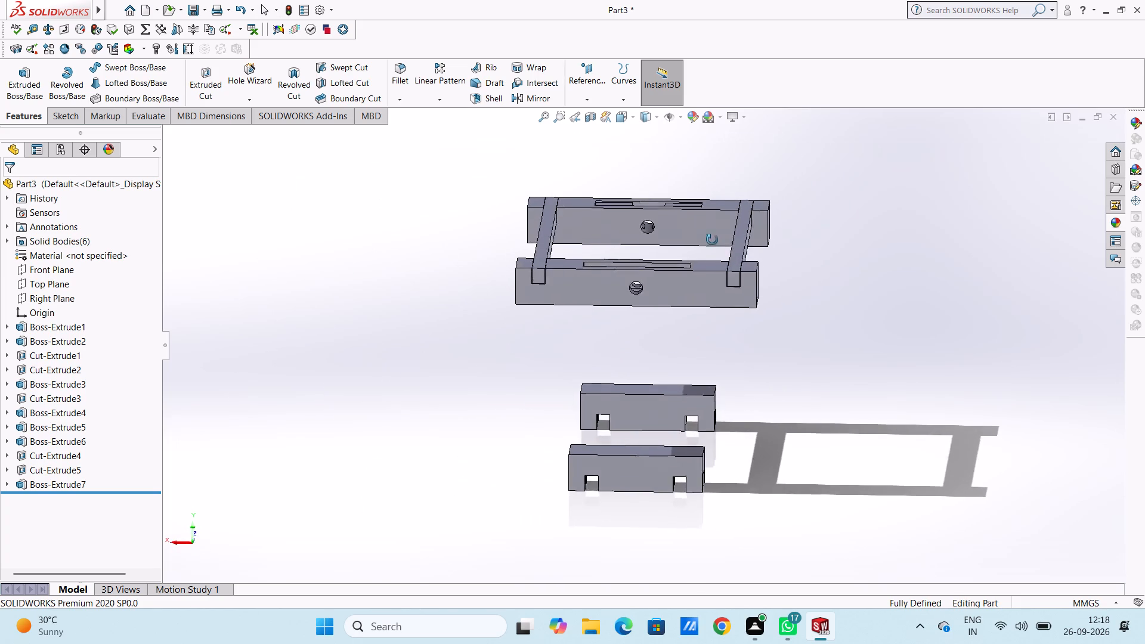
middle_click_drag(712, 240, 709, 263)
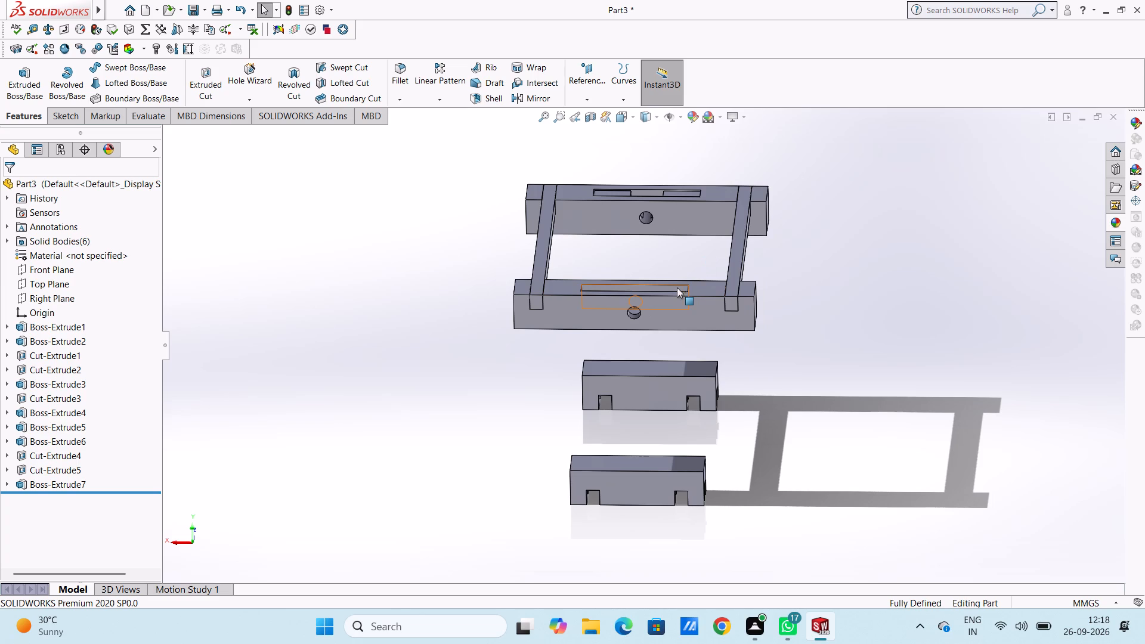
left_click(671, 289)
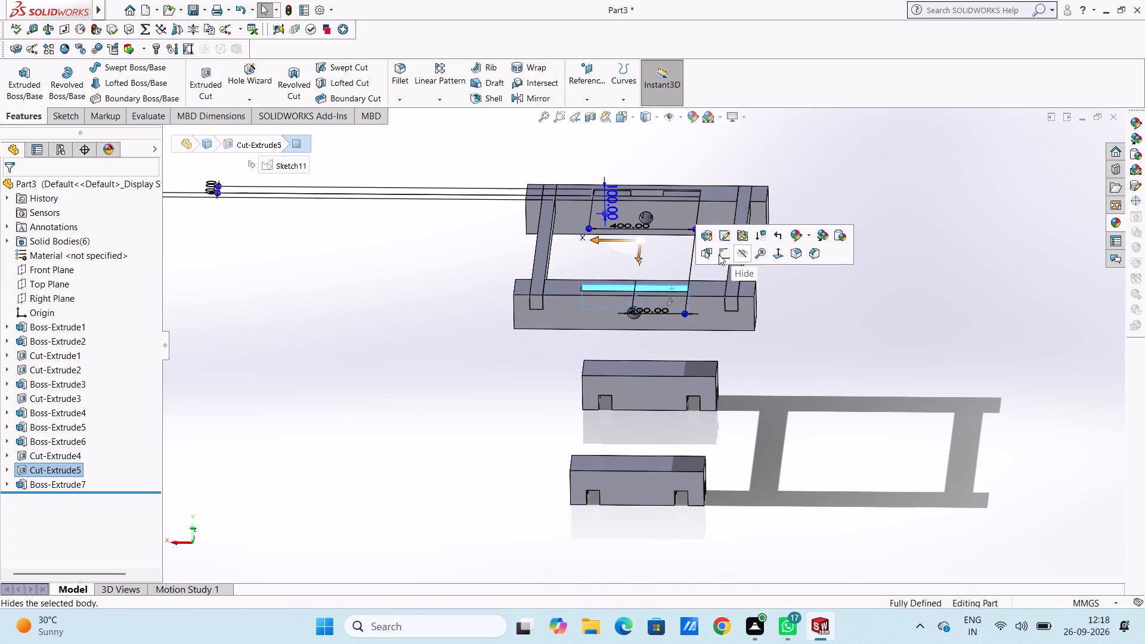
left_click(719, 254)
left_click(707, 253)
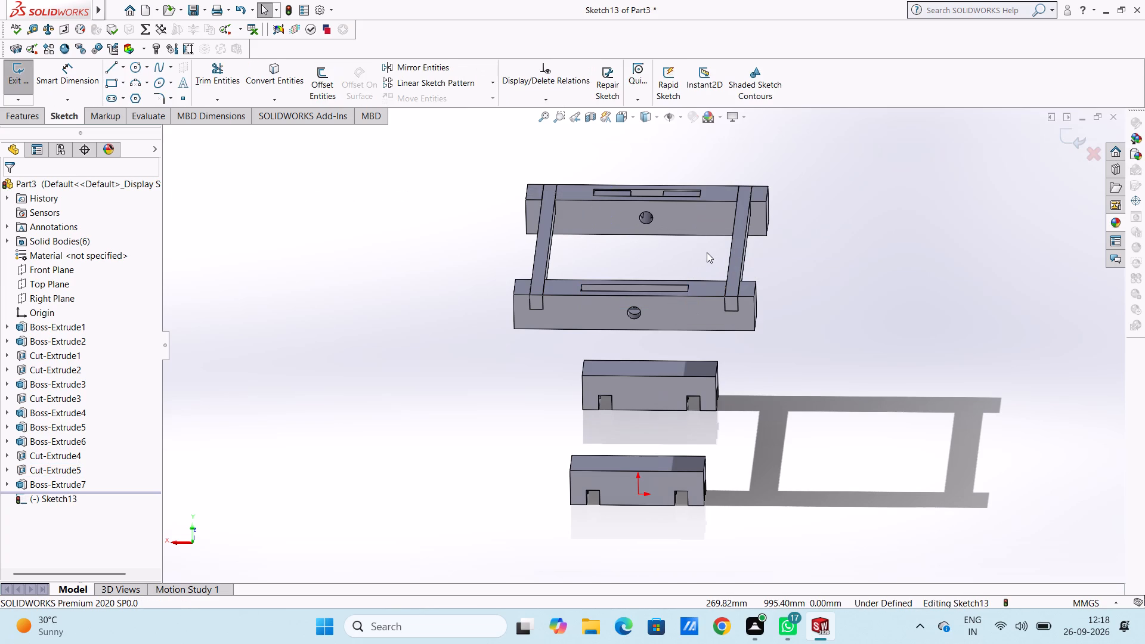
key("ctrl+2")
scroll(707, 252, "up", 4)
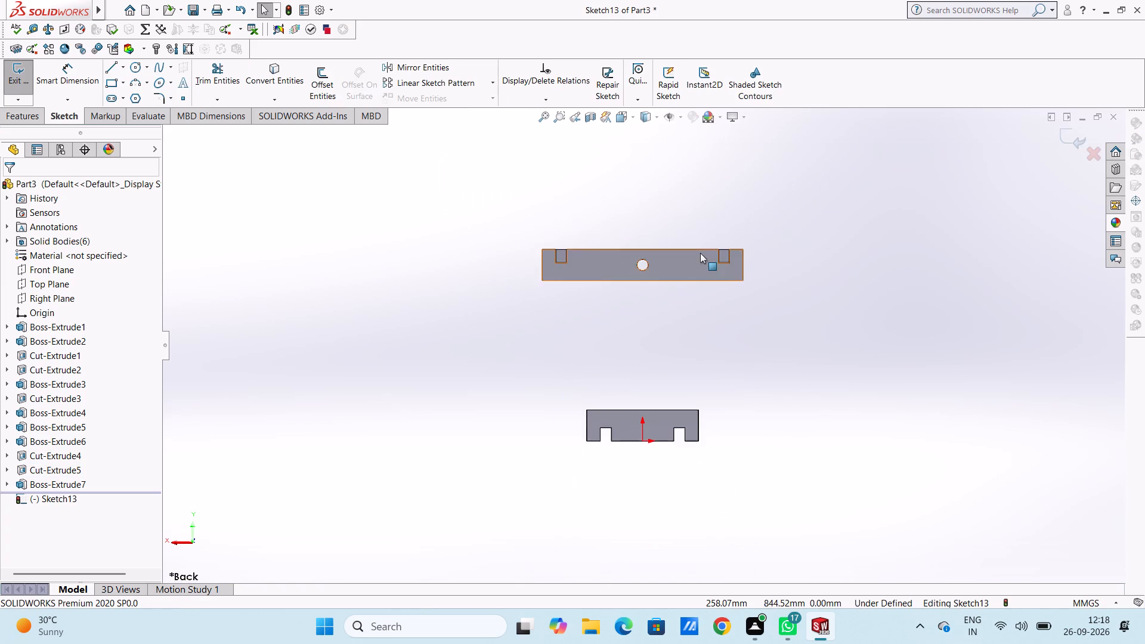
scroll(700, 253, "down", 3)
Draw a 199 mm horizontal helper line along the bar's top edge, from its midpoint above the hole toward the left end.
left_click(108, 69)
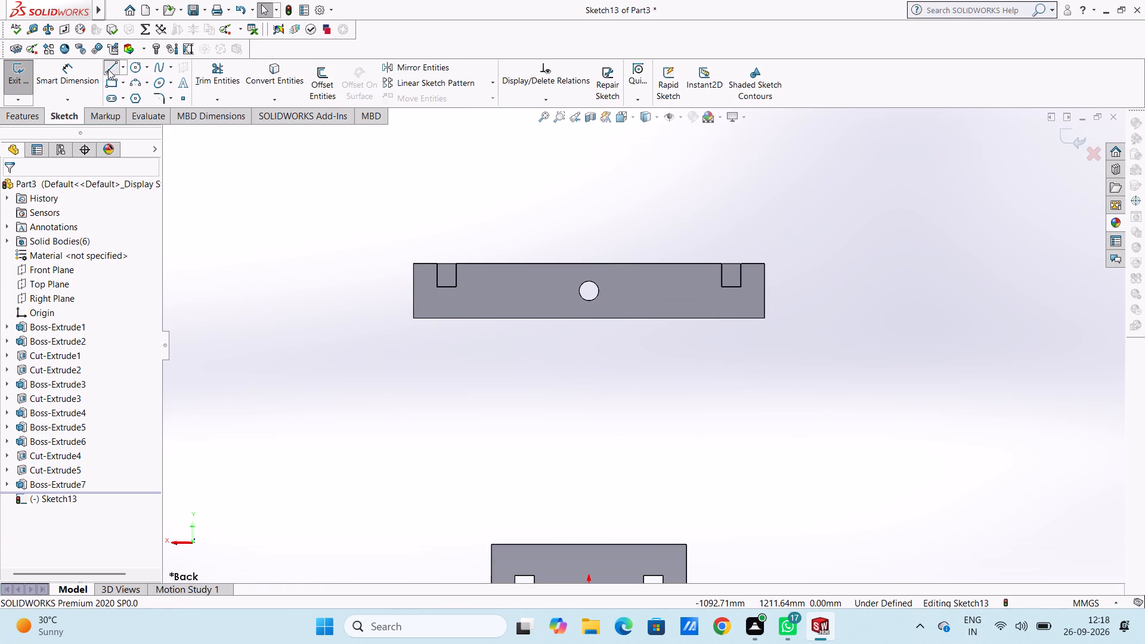
left_click(589, 264)
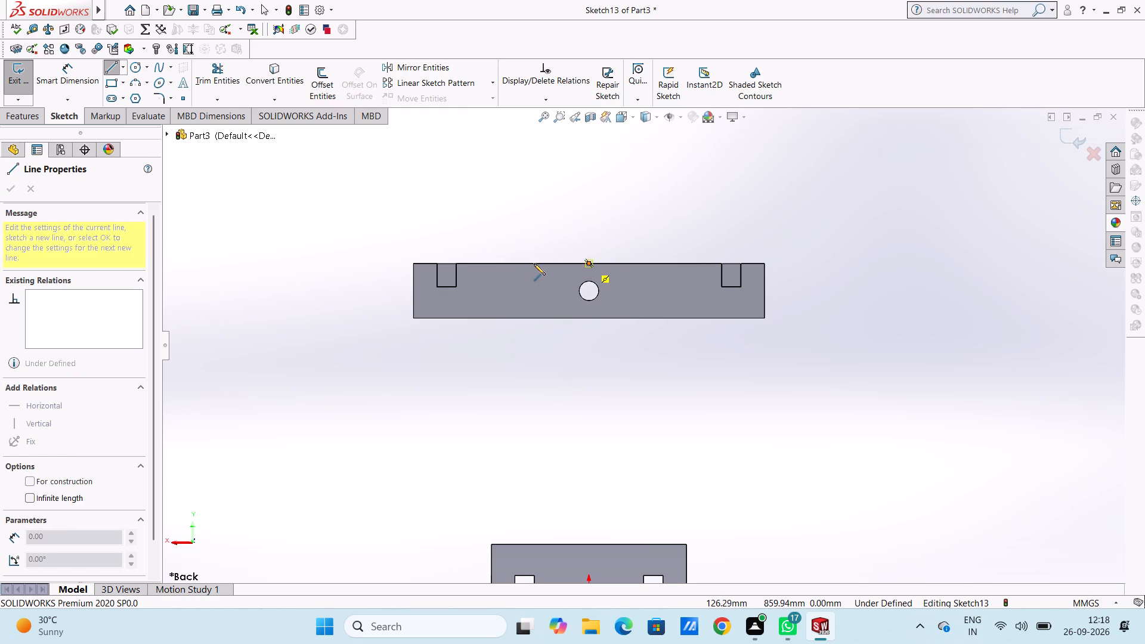
type("199")
key("Return")
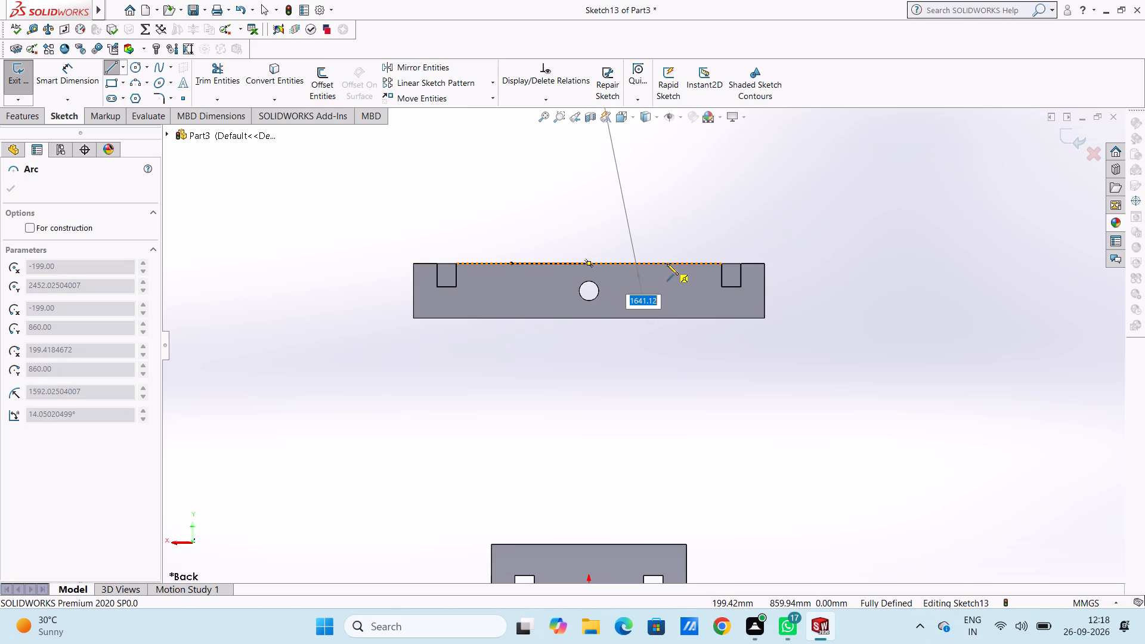
key("Escape")
key("Escape")
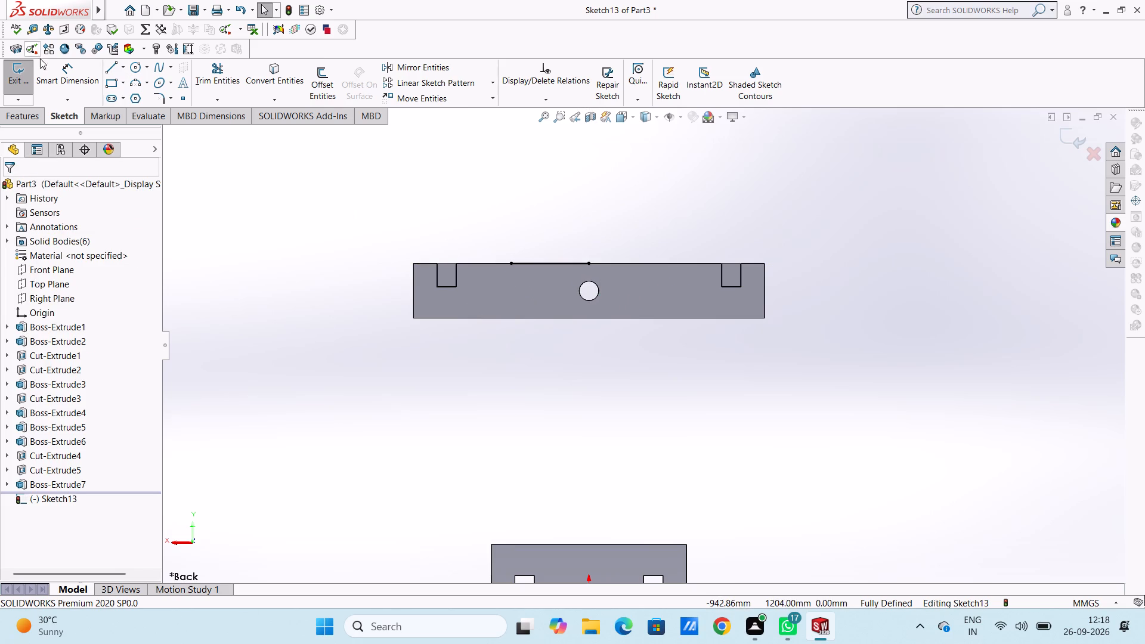
Draw a 398 mm horizontal line along the top edge, from the helper line's outer end across the midpoint.
left_click(112, 64)
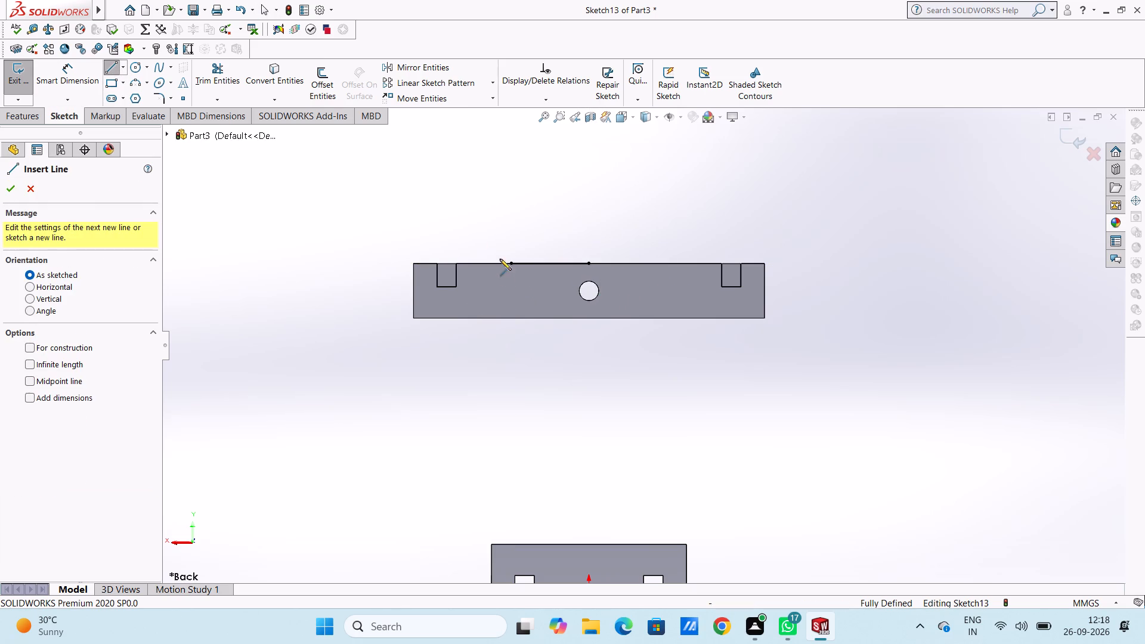
left_click(510, 262)
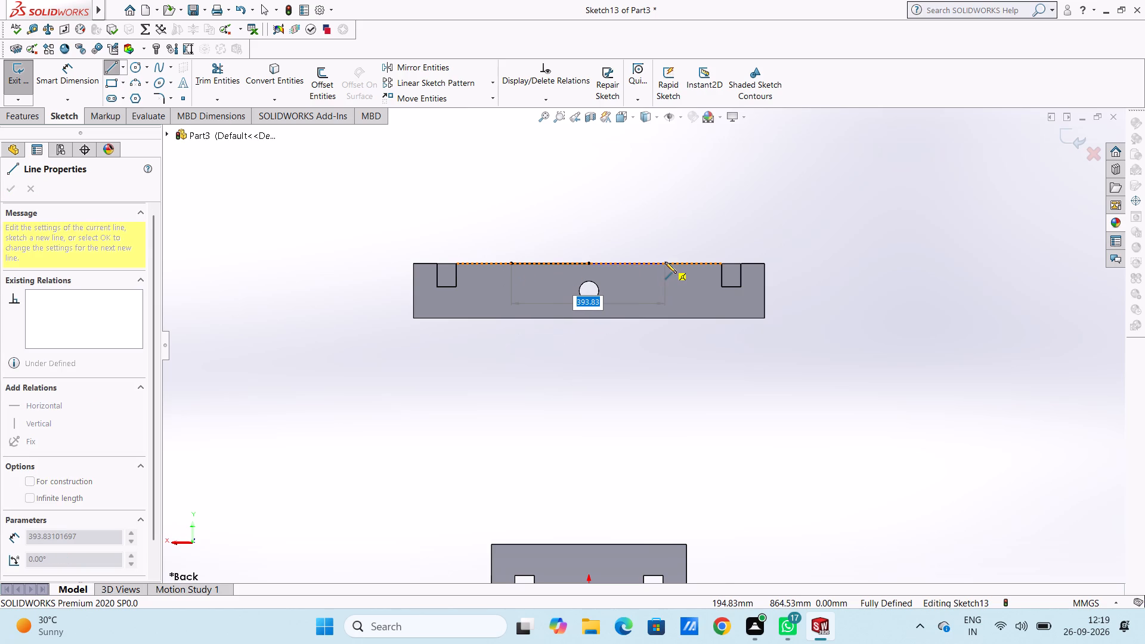
type("398")
key("Return")
key("Escape")
key("Escape")
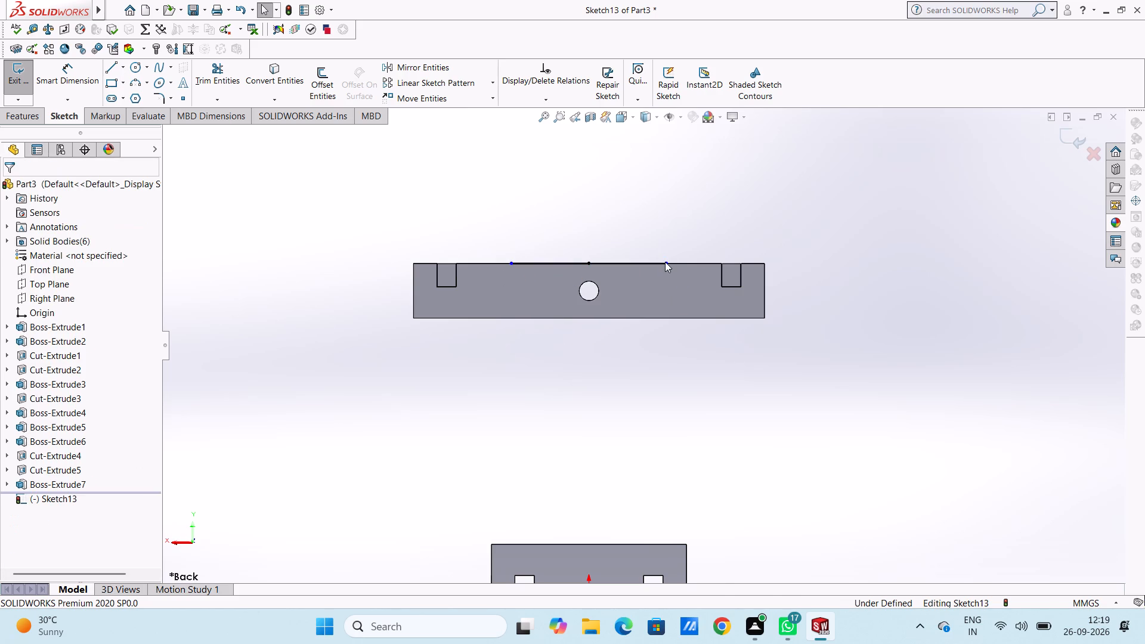
Delete the 199 mm helper line.
left_click(555, 264)
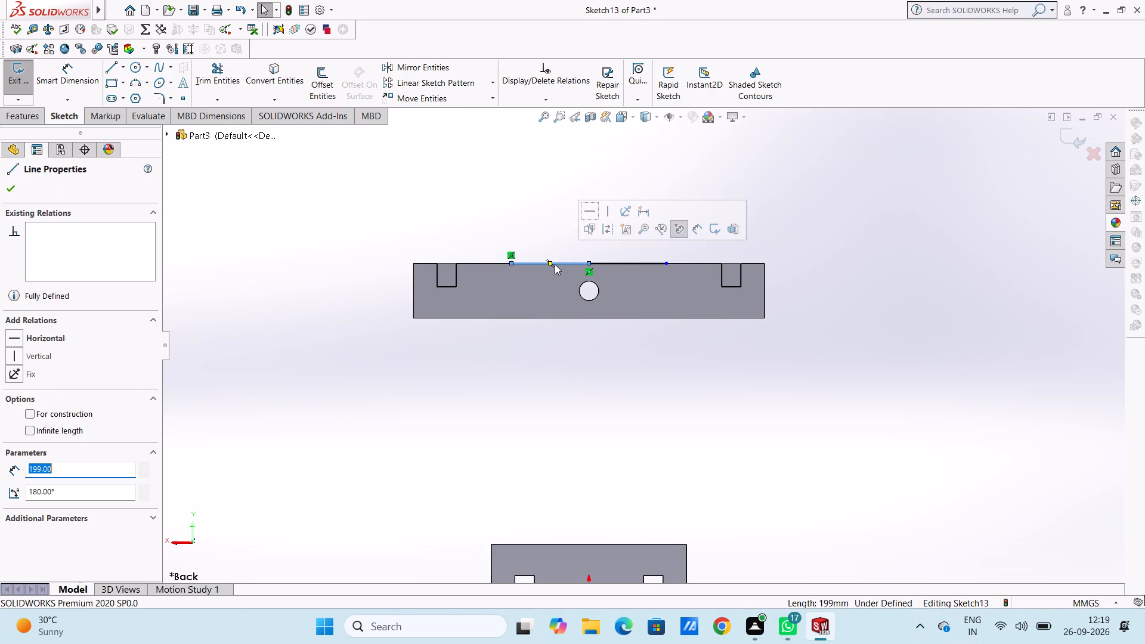
key("Delete")
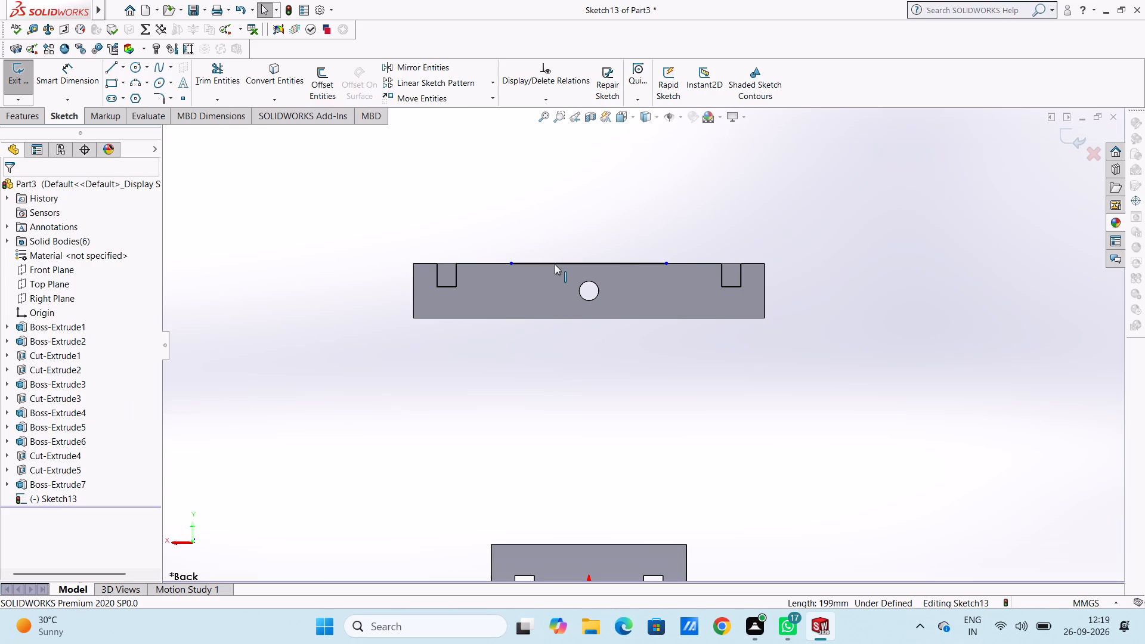
Complete a closed rectangle 398 mm wide and 95 mm deep below the top line.
left_click(109, 71)
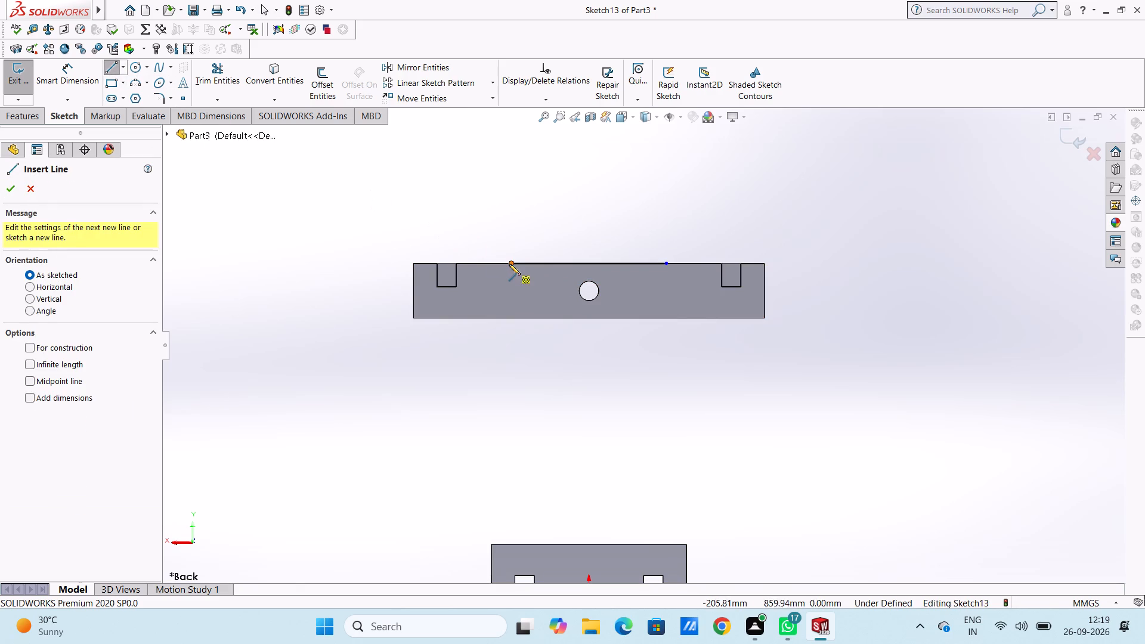
left_click(509, 263)
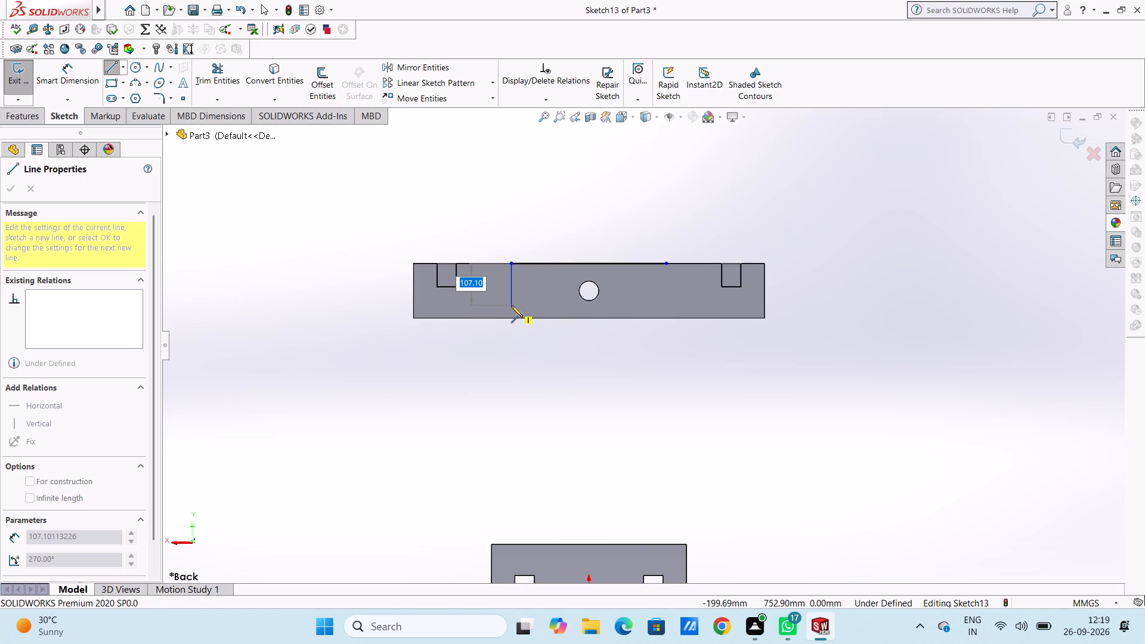
type("100")
key("Return")
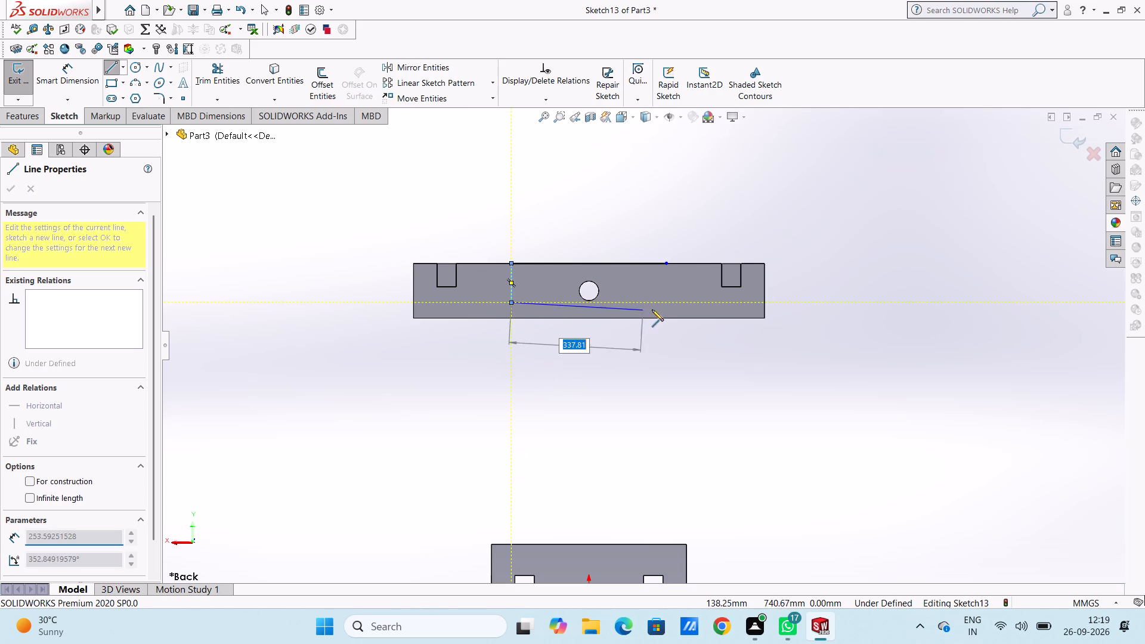
left_click(669, 304)
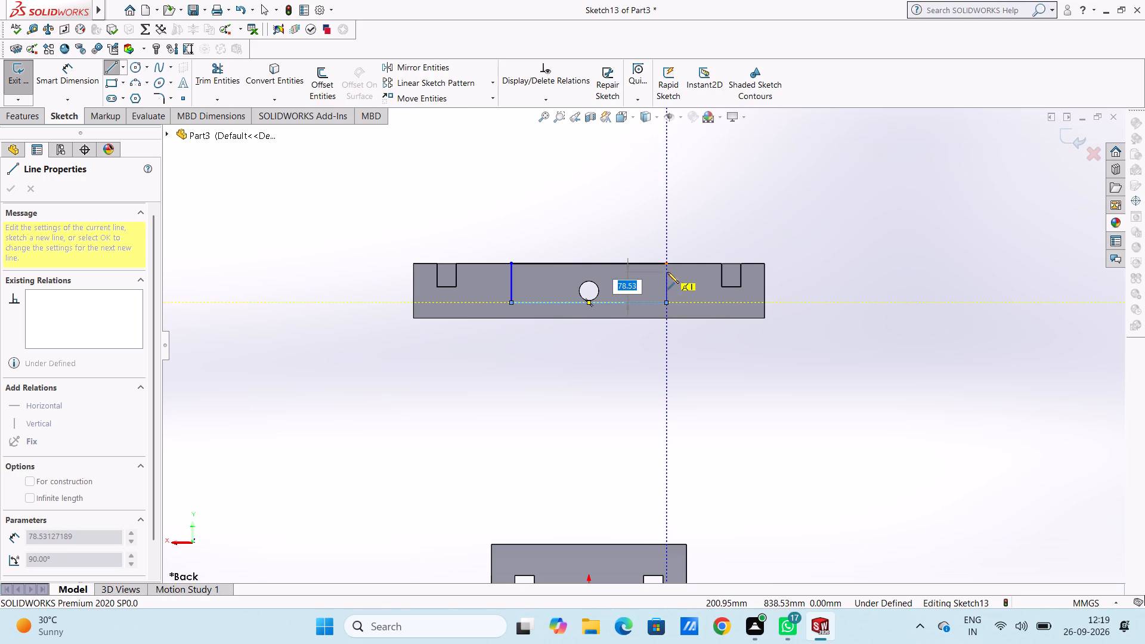
type("95")
key("Return")
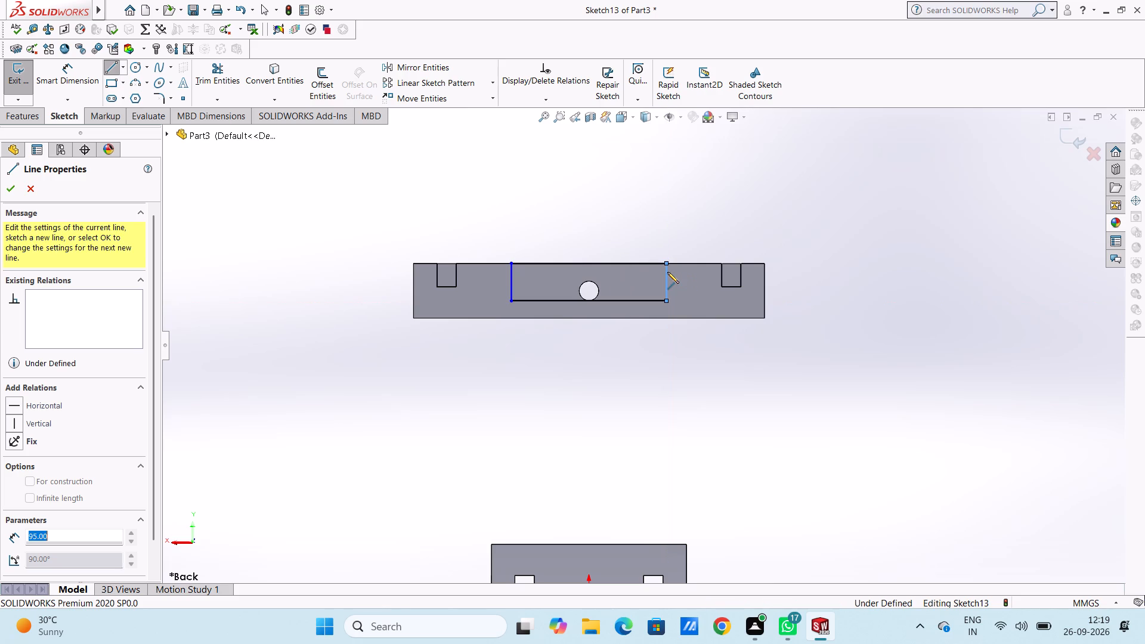
left_click(512, 264)
key("Escape")
key("Escape")
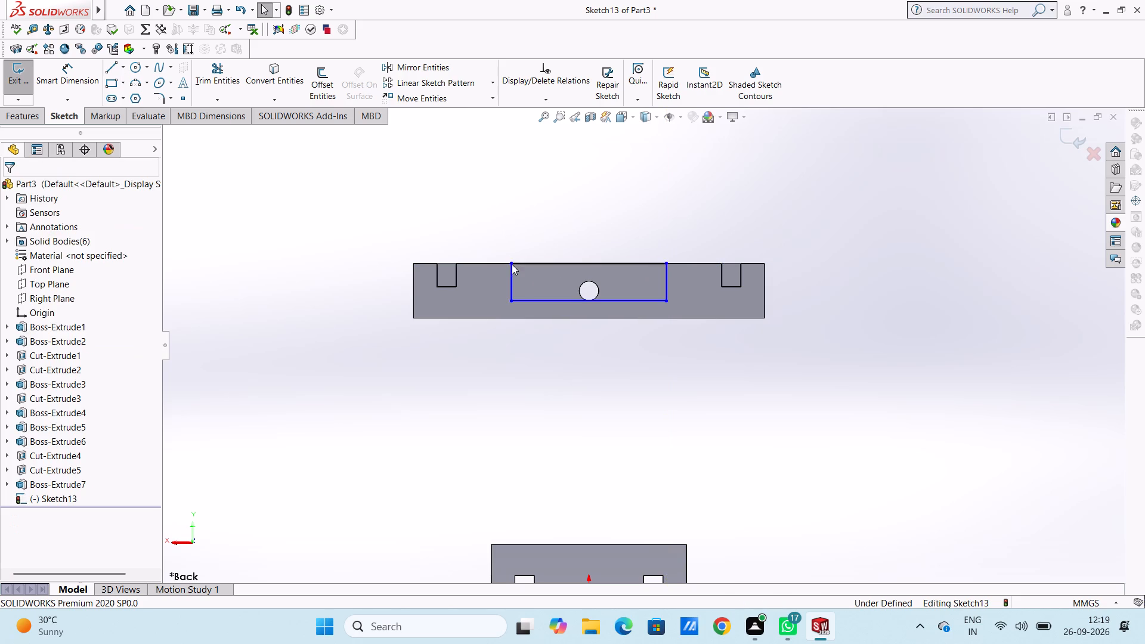
Offset the rectangle's top line 5 mm downward into the rectangle.
scroll(636, 273, "down", 4)
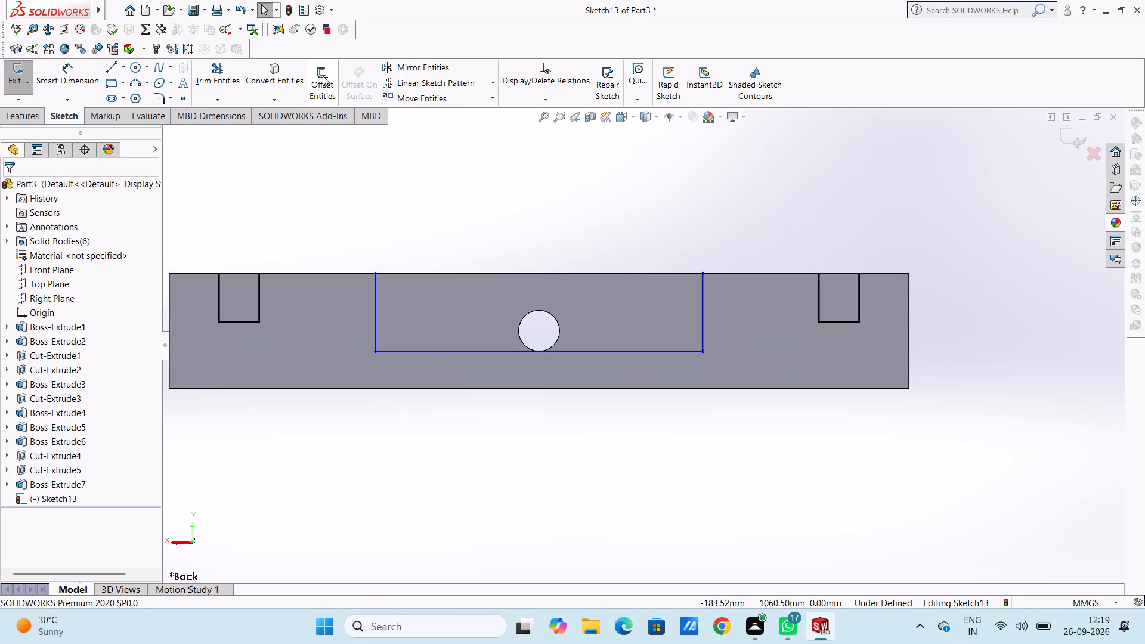
left_click(320, 72)
left_click(474, 270)
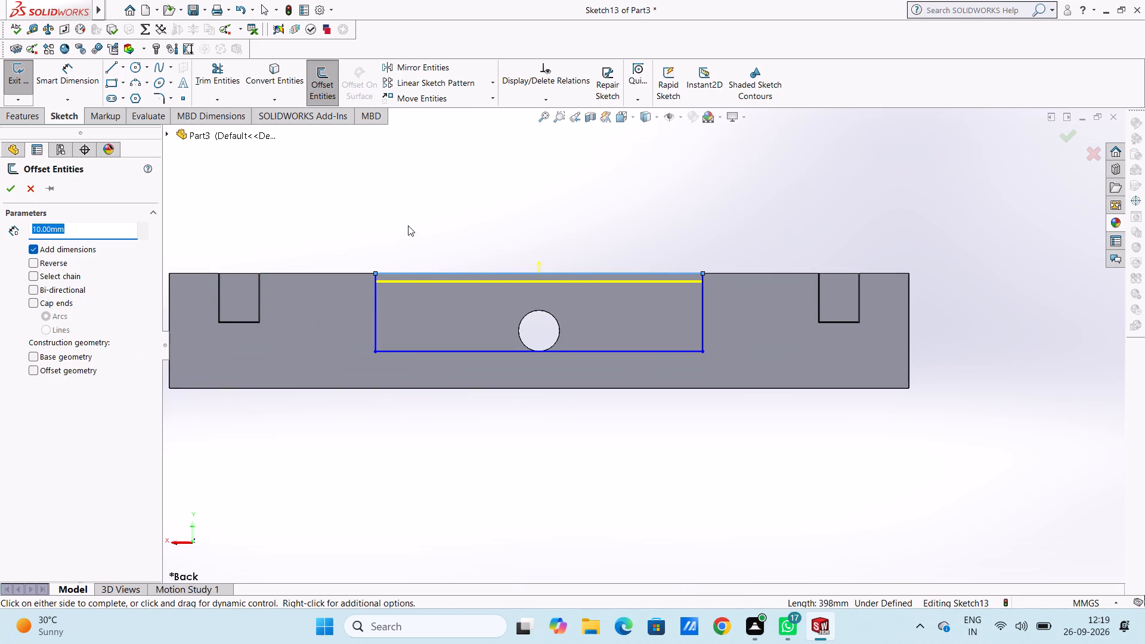
key("5")
key("Return")
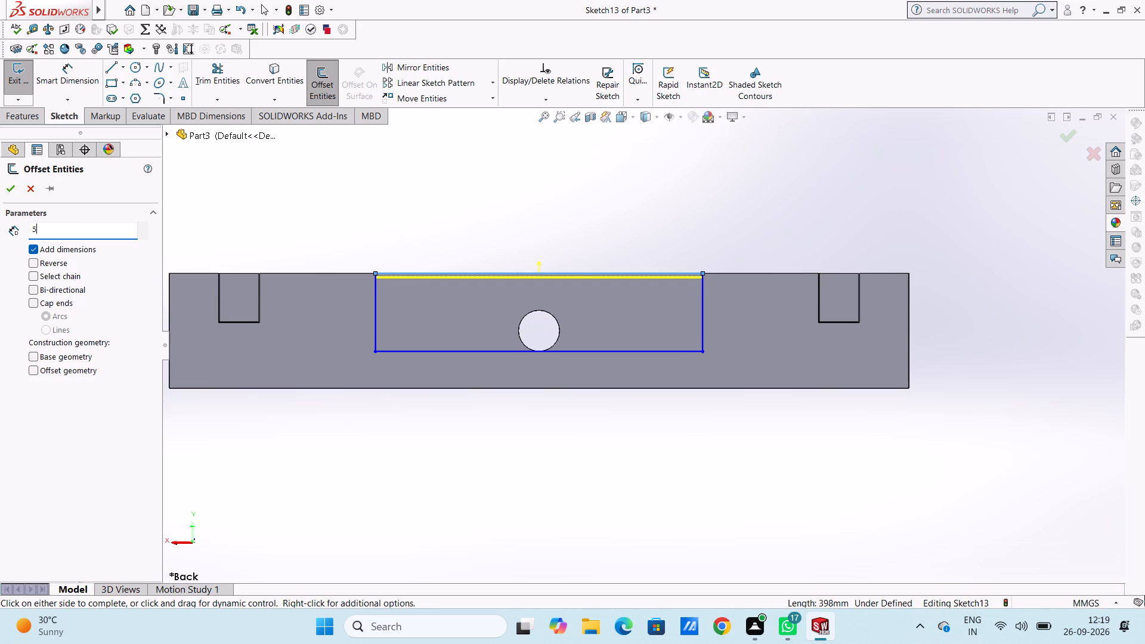
left_click(7, 193)
Delete the original 398 mm top line lying on the bar's top edge.
scroll(528, 236, "down", 5)
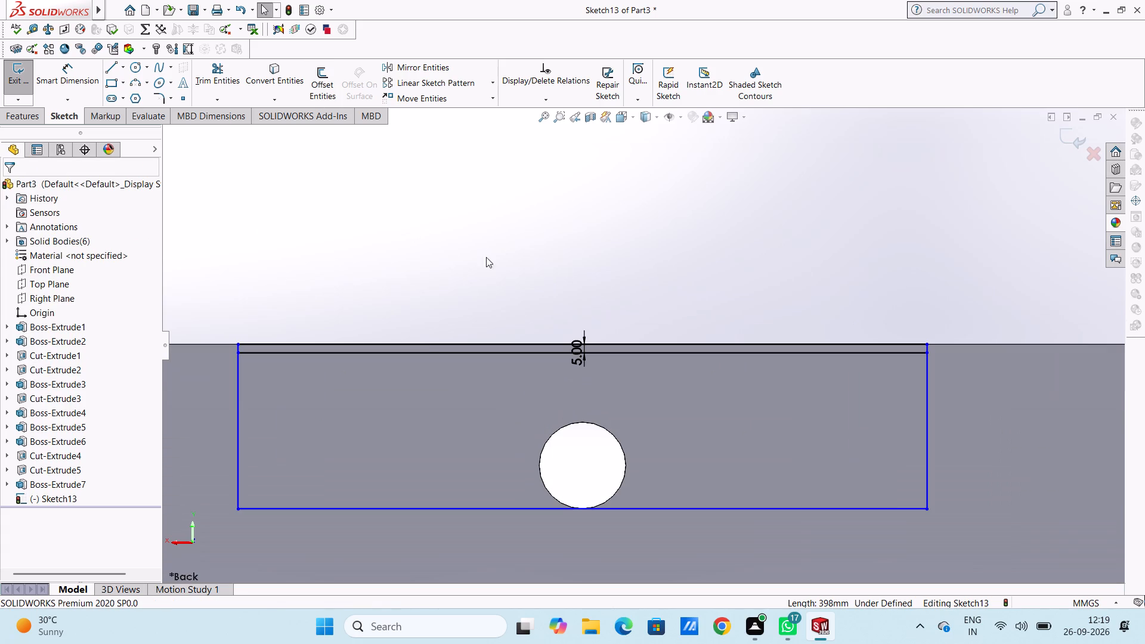
left_click(426, 346)
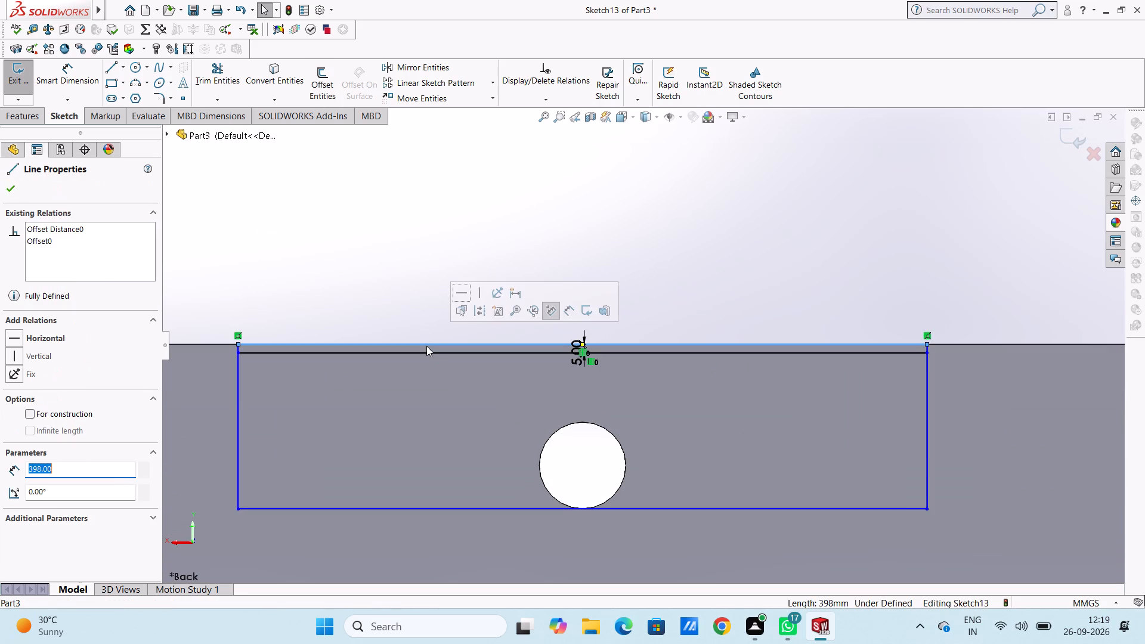
key("Delete")
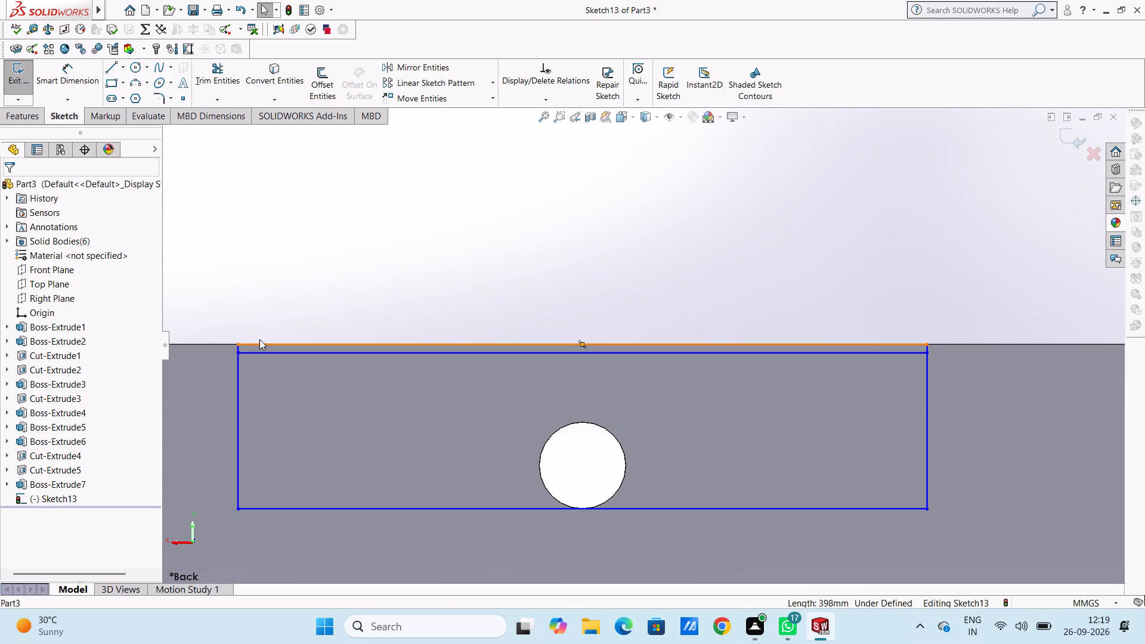
Trim away the short ends of both vertical side lines that project above the offset line.
left_click(231, 69)
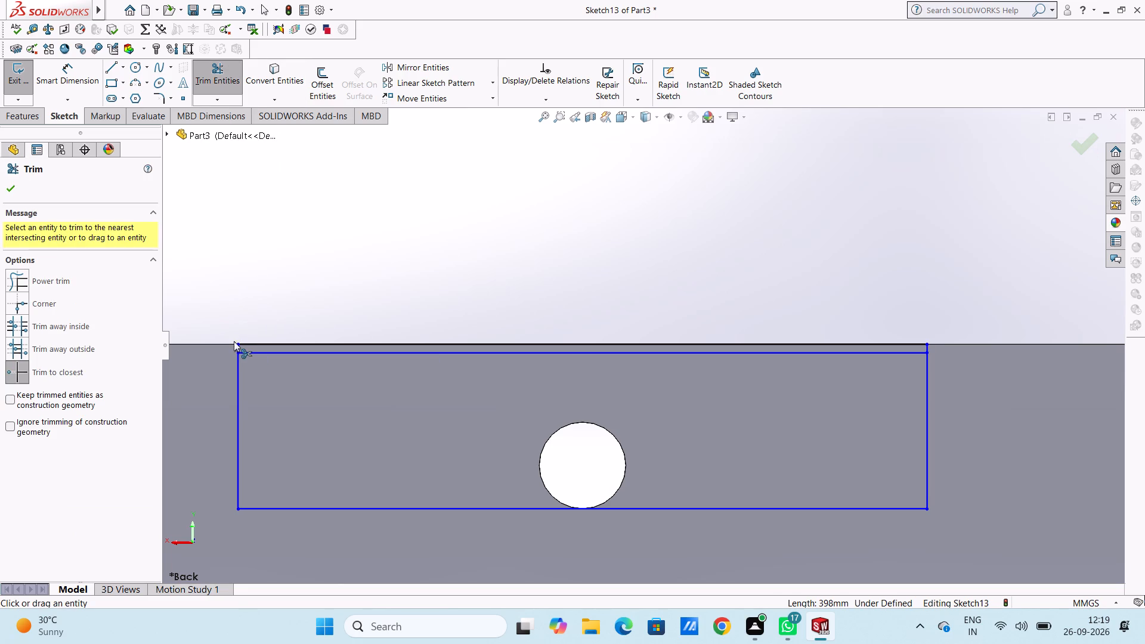
left_click(236, 346)
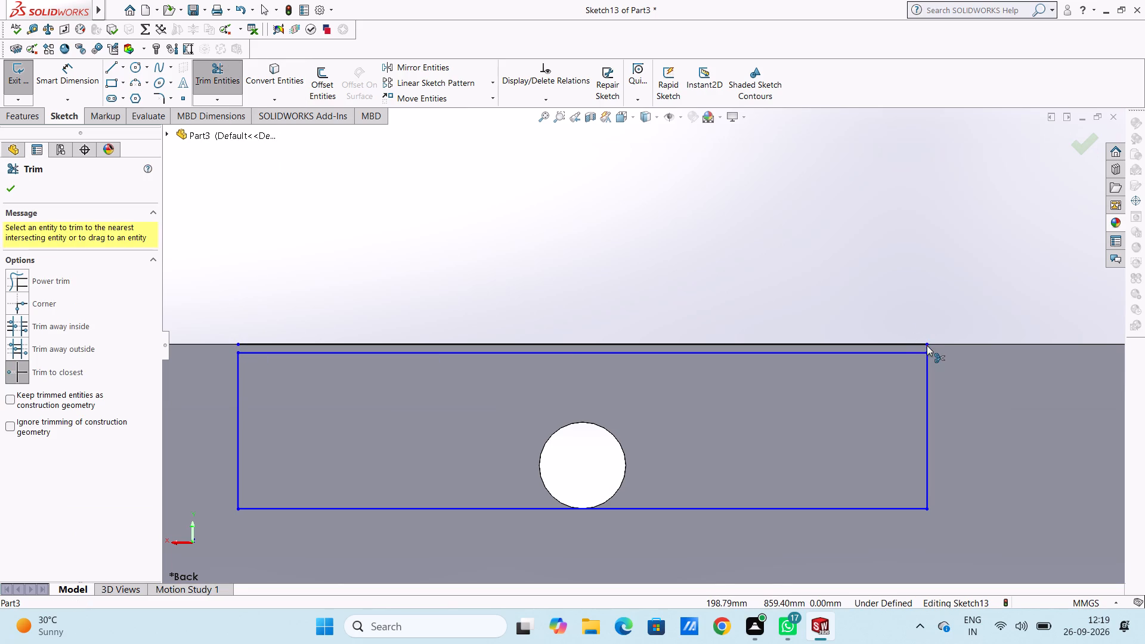
left_click(927, 345)
left_click(922, 342)
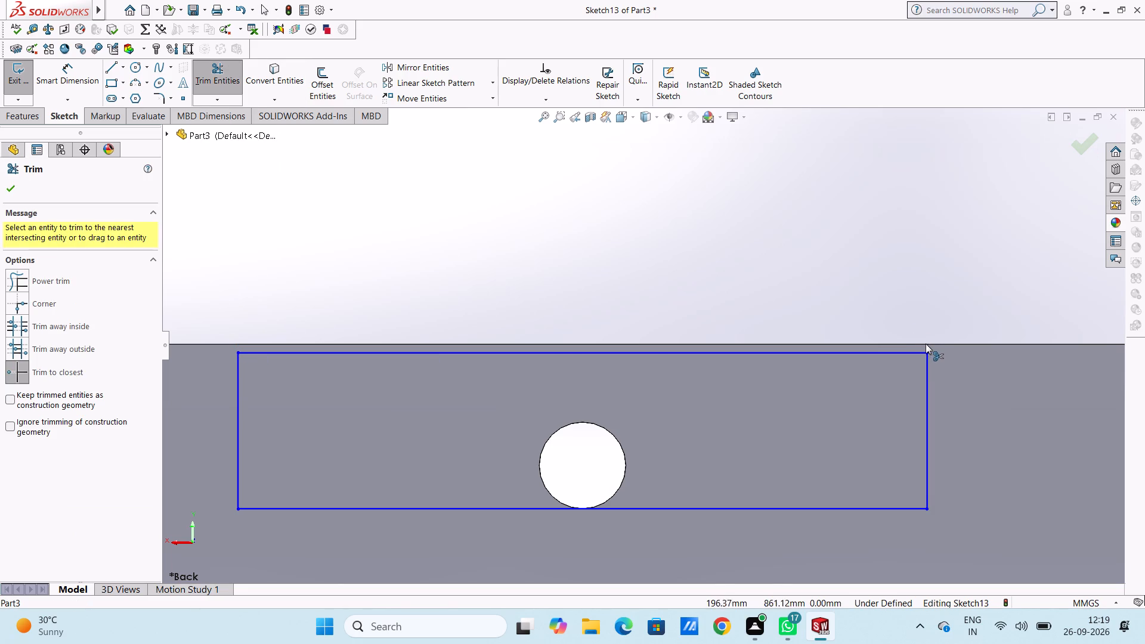
key("Escape")
key("Escape")
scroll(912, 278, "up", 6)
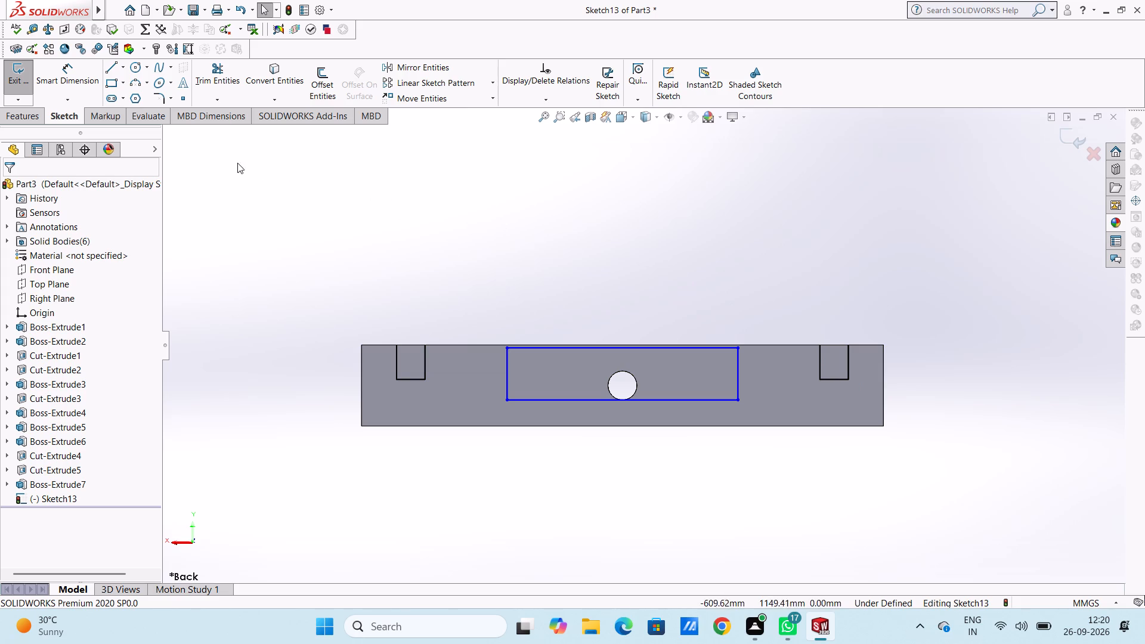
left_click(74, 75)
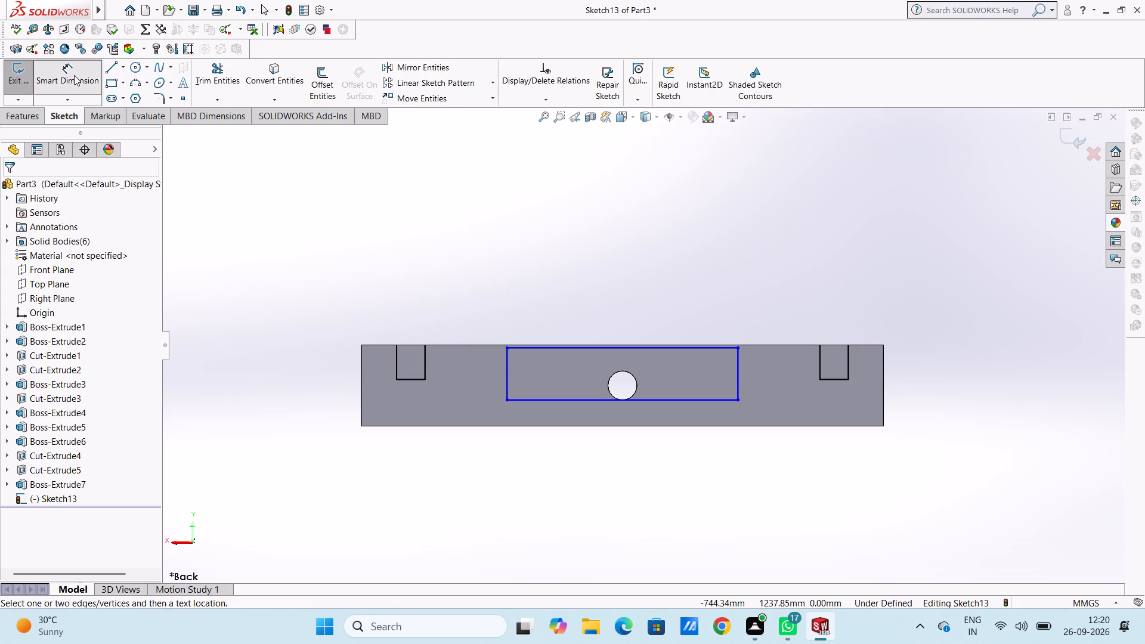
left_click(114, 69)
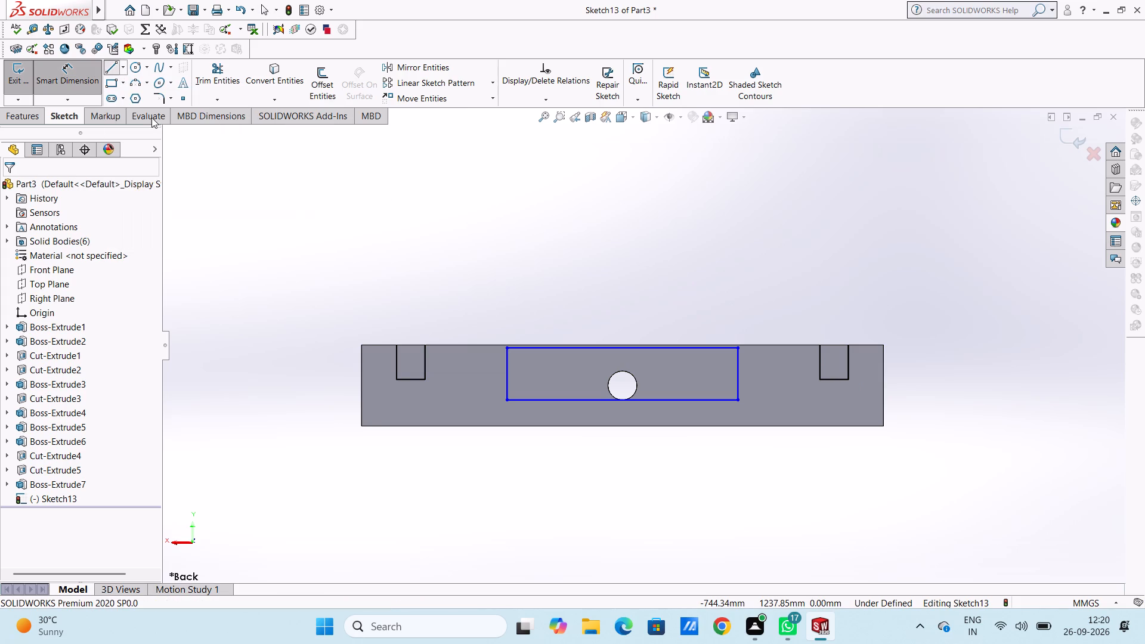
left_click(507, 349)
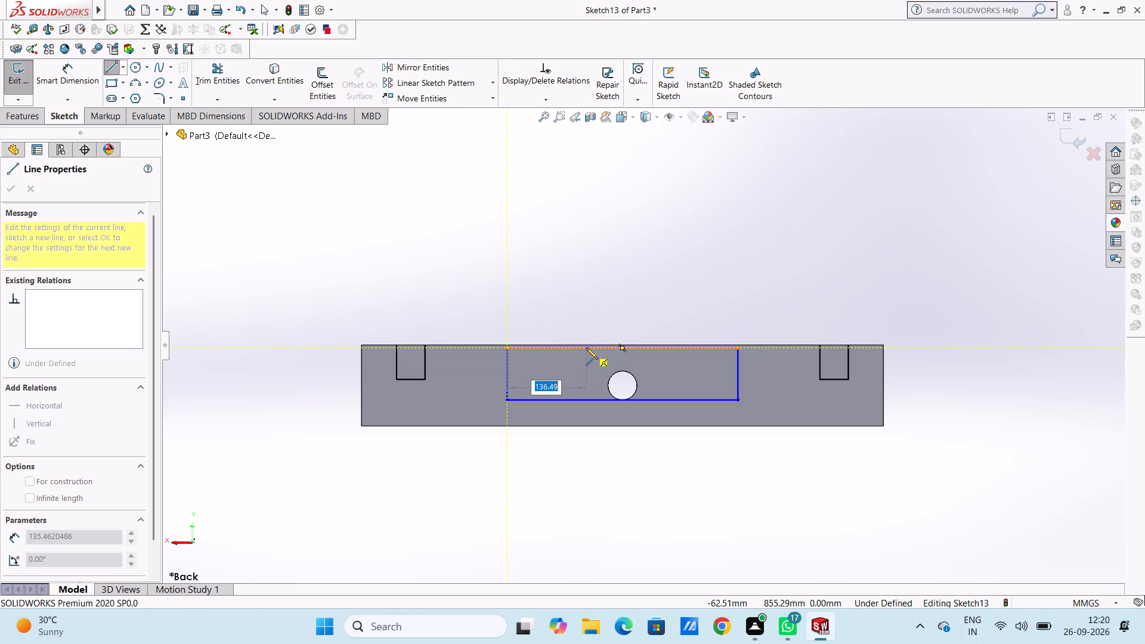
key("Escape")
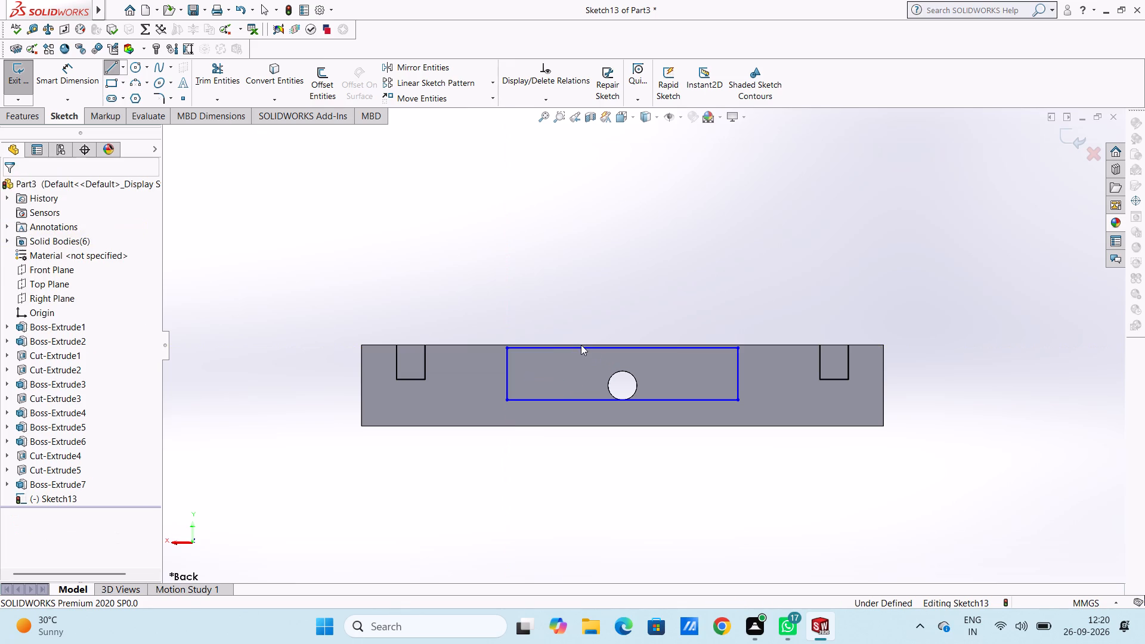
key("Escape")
Draw a circle of 25 mm radius centred on the bar's round hole, matching the hole's edge.
left_click(137, 69)
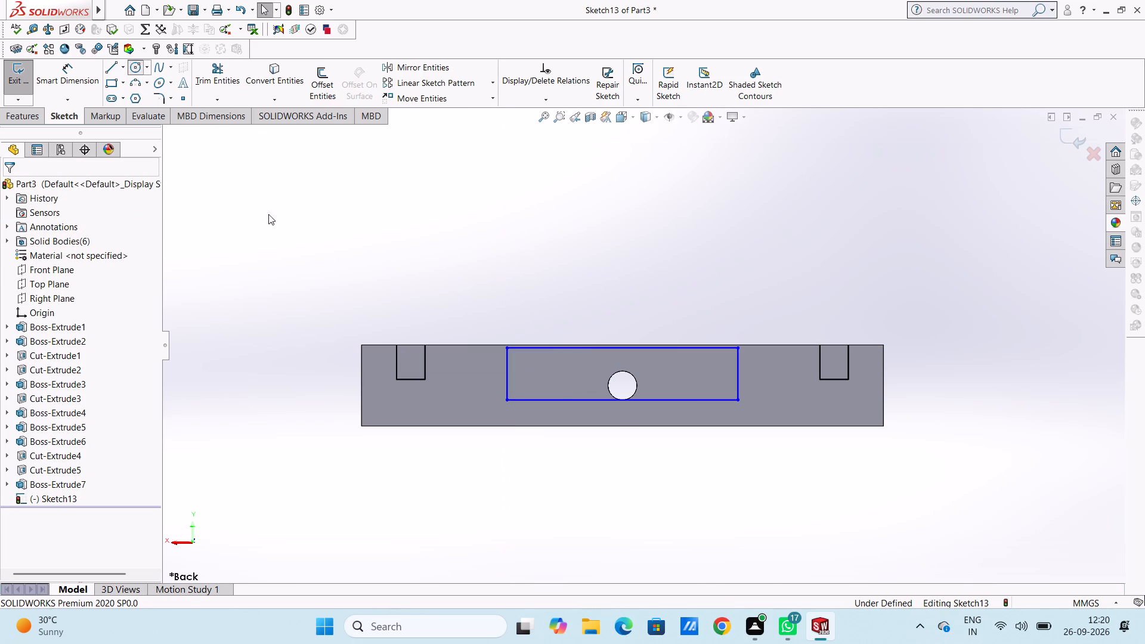
scroll(633, 398, "down", 4)
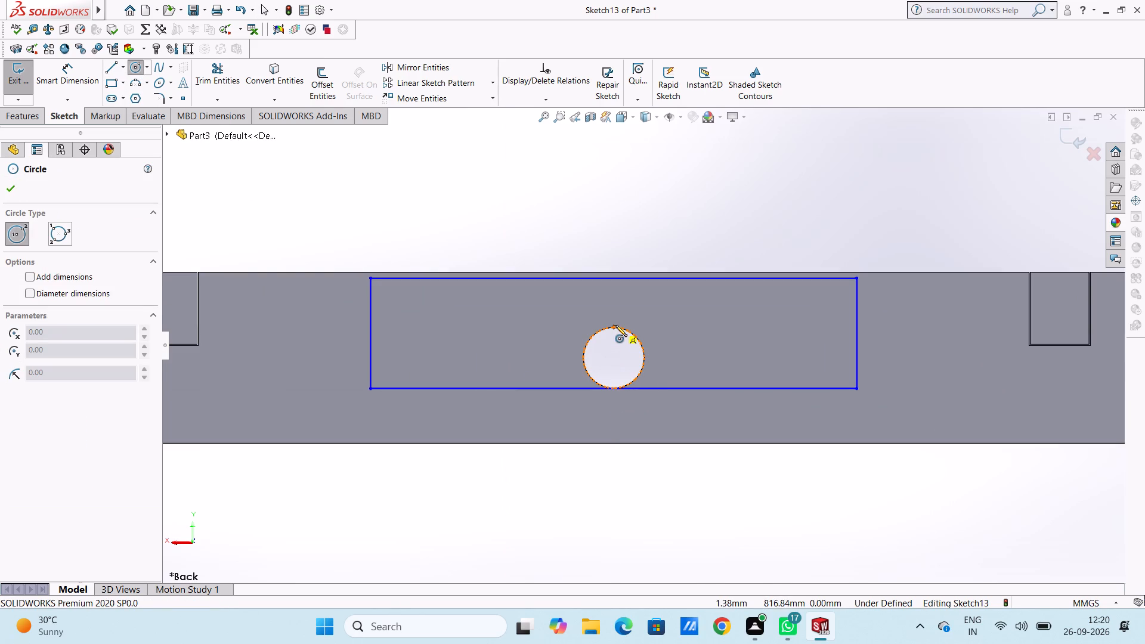
left_click(612, 356)
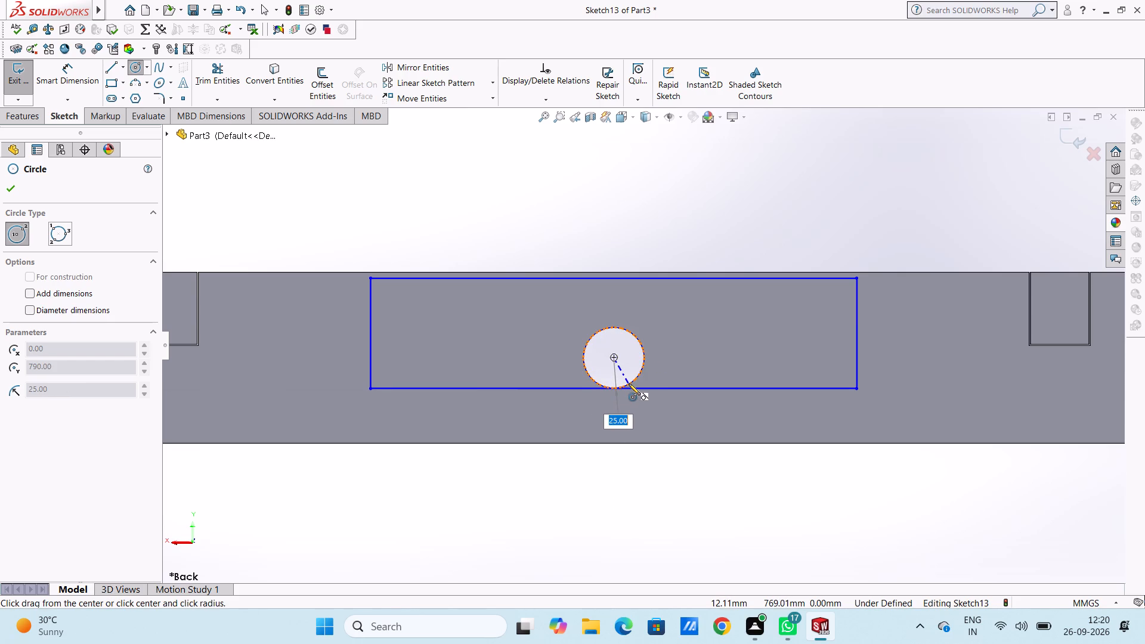
left_click(629, 385)
key("Escape")
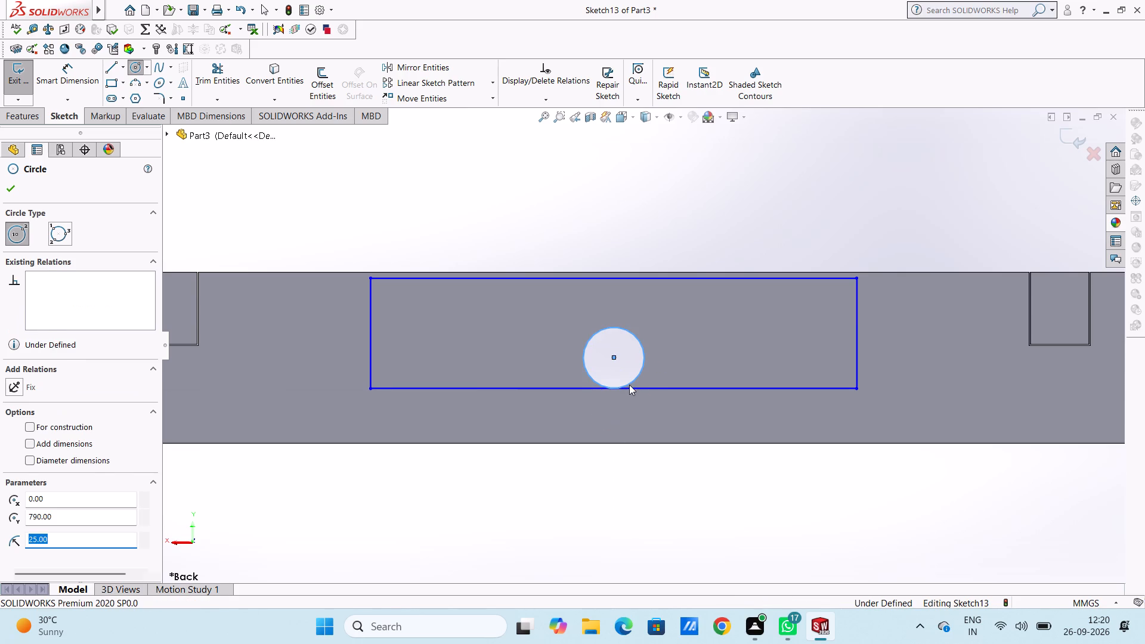
key("Escape")
key("Escape")
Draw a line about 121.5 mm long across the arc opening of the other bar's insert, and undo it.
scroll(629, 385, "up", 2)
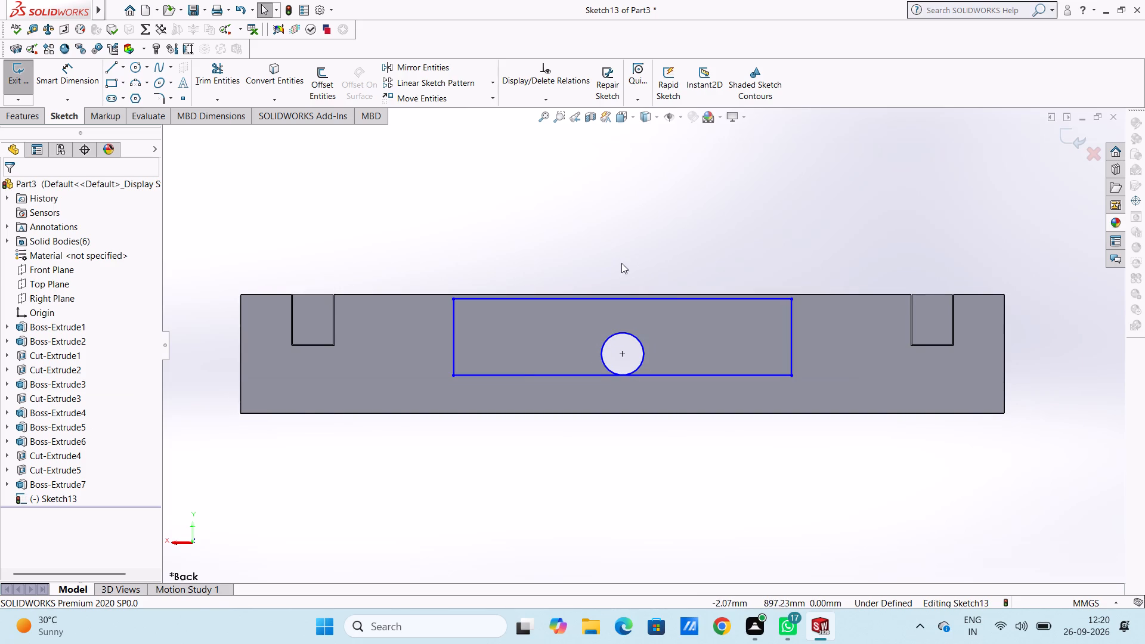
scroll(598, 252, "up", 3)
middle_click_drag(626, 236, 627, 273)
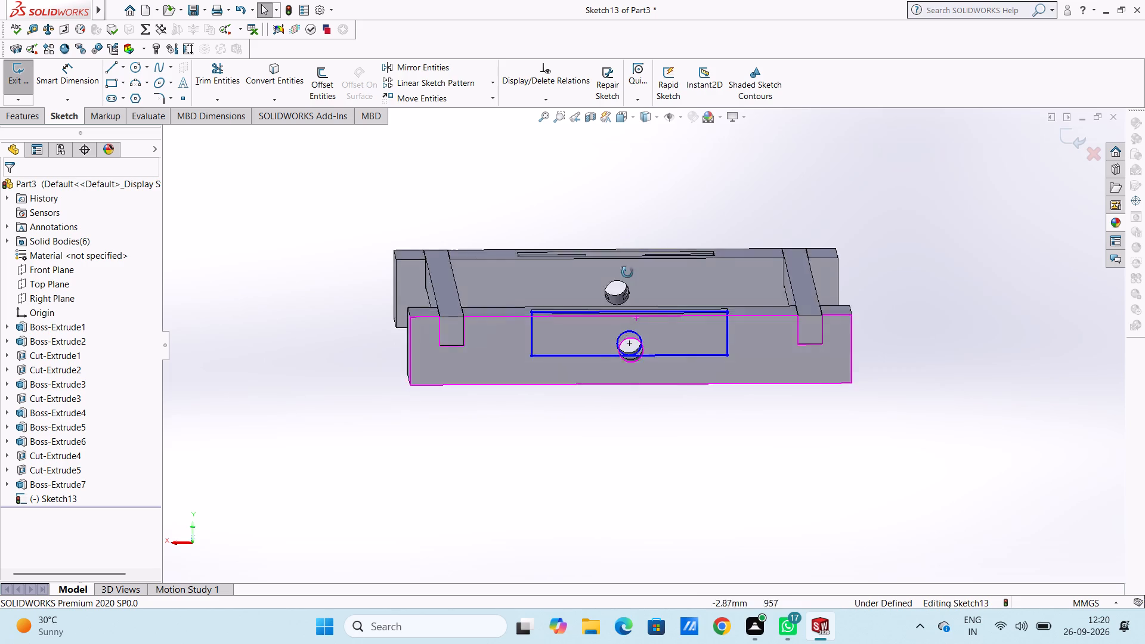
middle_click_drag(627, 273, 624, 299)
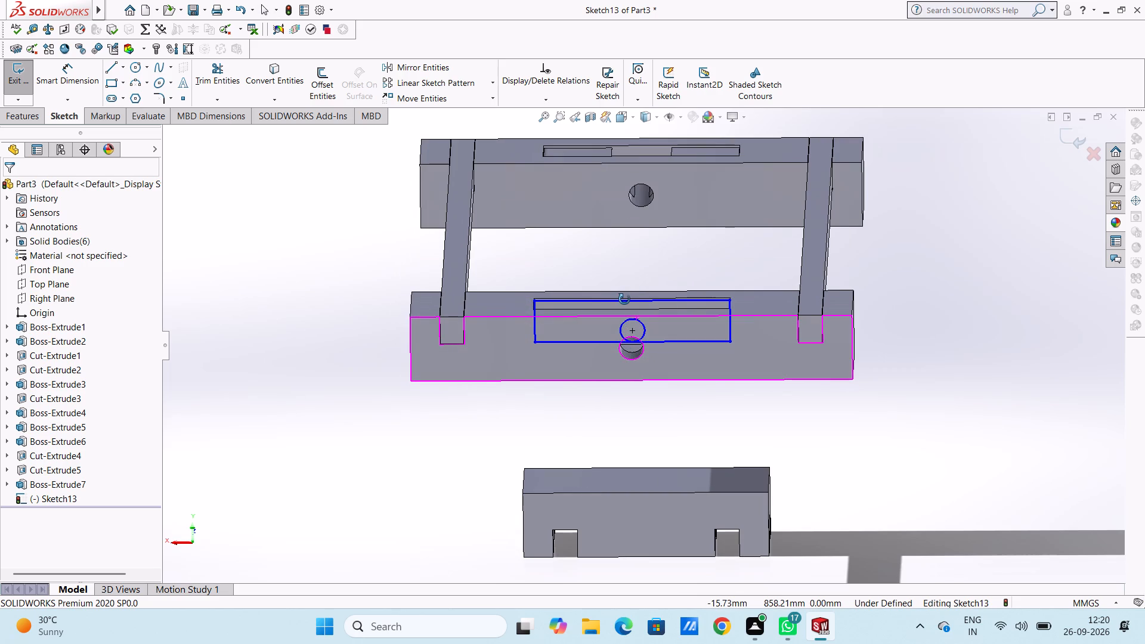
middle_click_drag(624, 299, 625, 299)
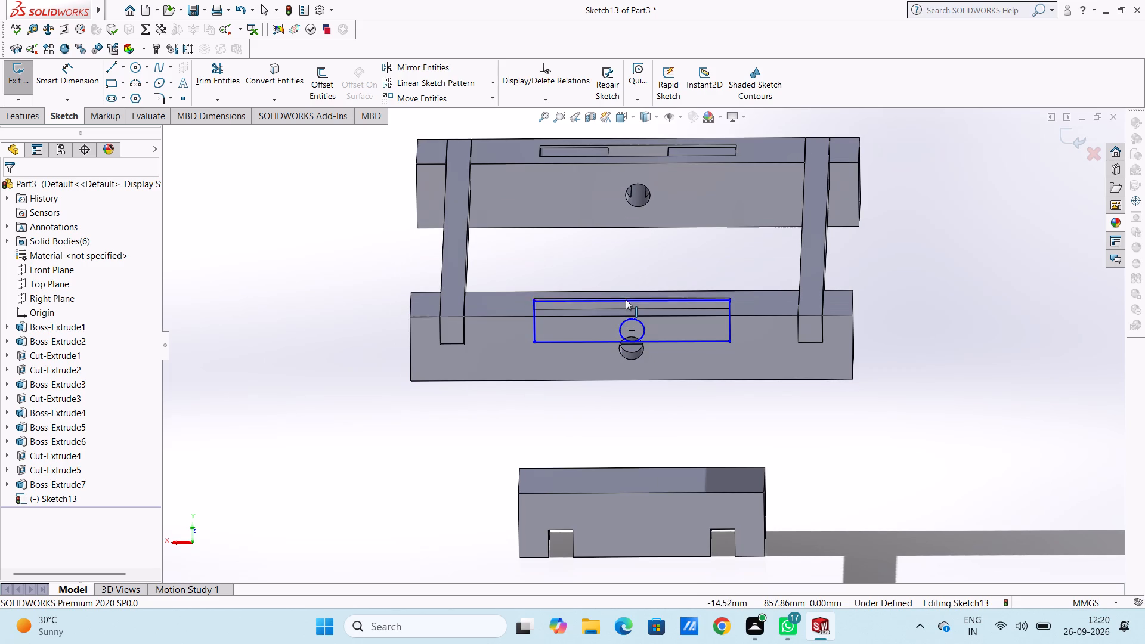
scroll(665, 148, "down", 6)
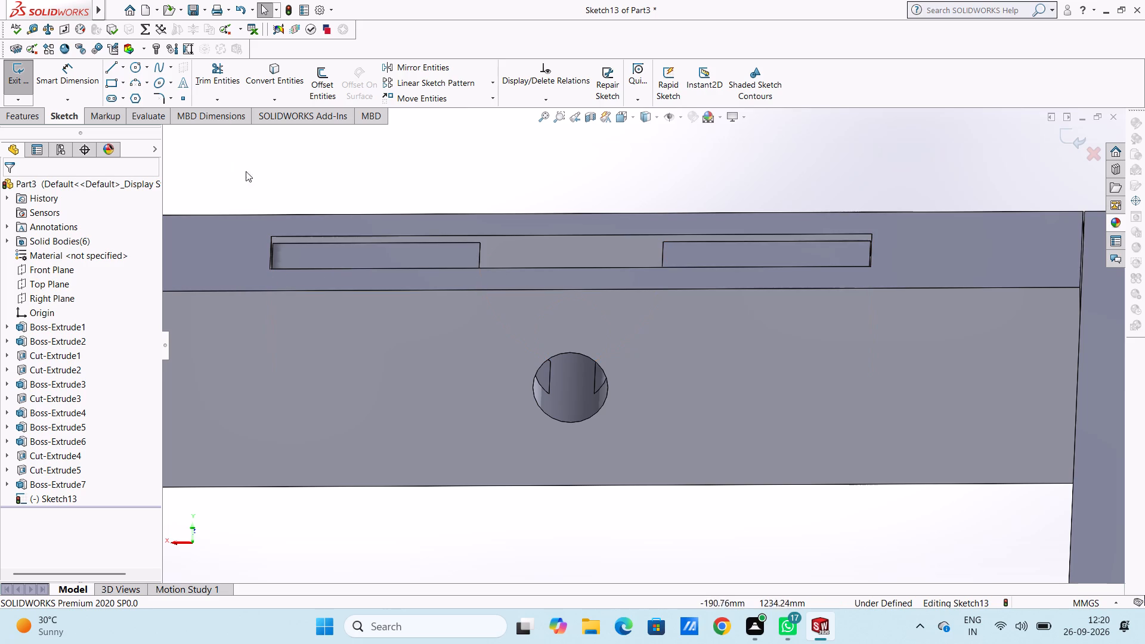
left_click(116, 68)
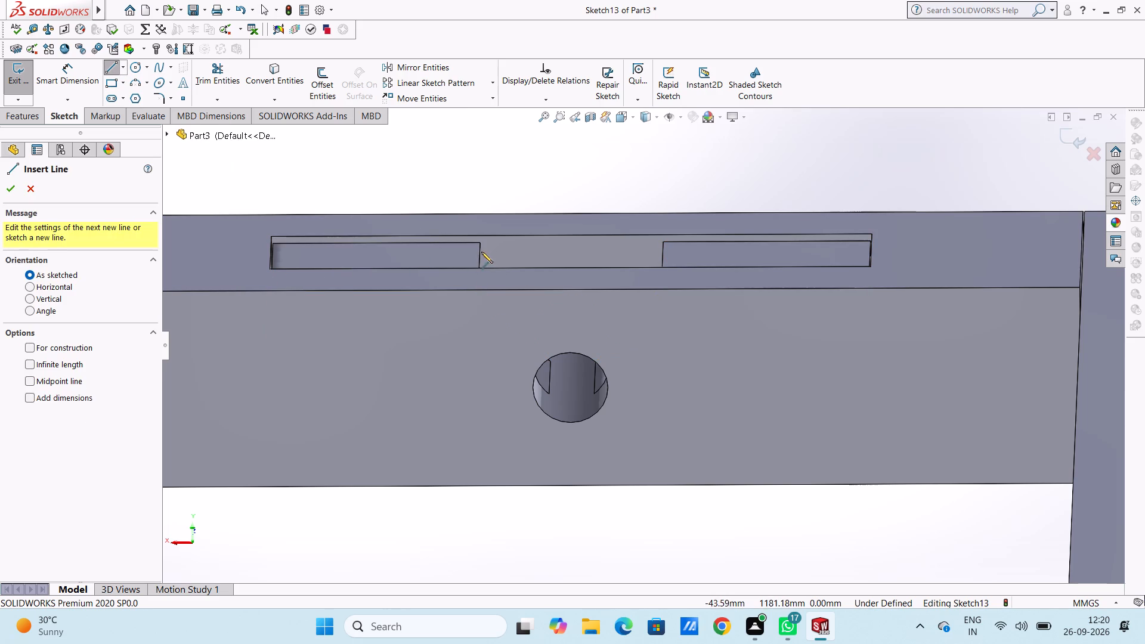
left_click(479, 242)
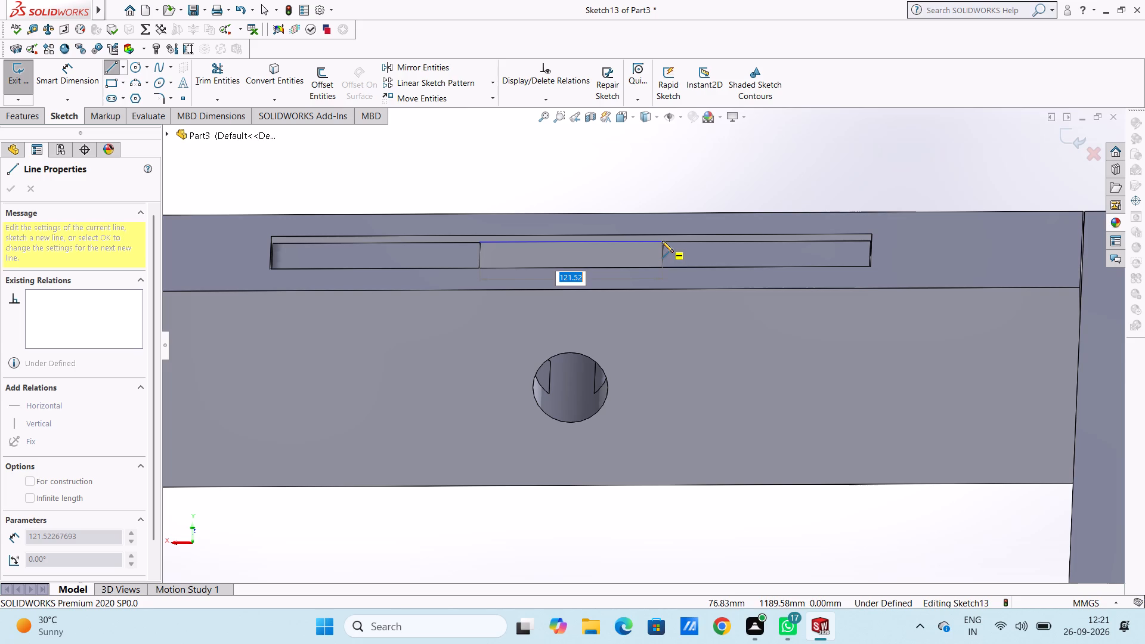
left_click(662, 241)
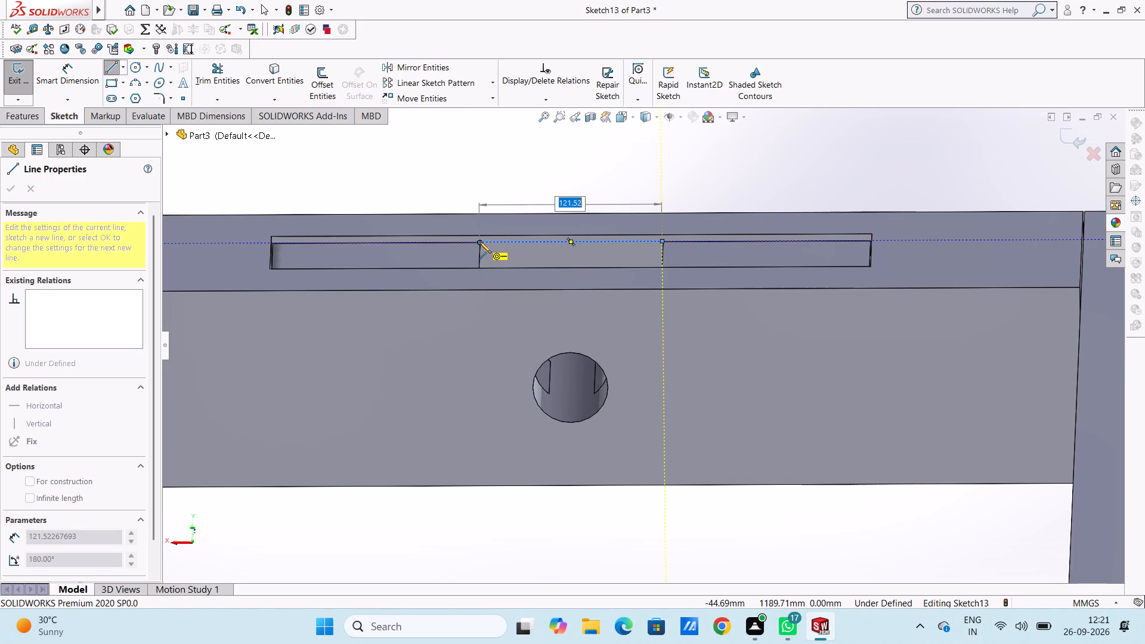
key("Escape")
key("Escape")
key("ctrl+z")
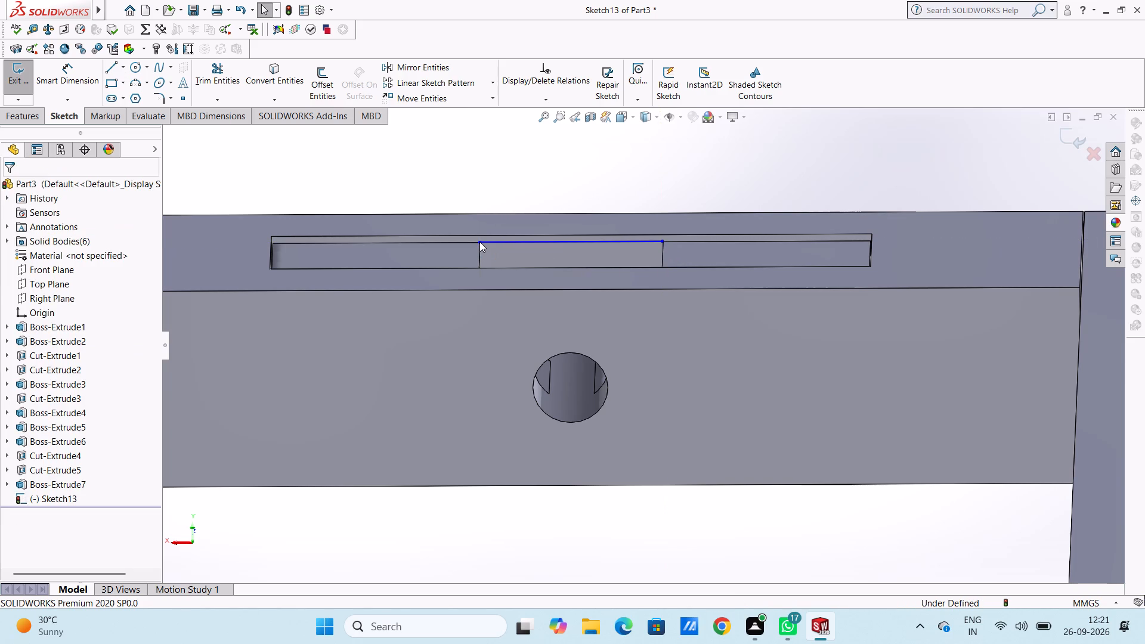
Draw a 60 mm line from the offset top line's midpoint and a 120 mm line back along it, centred on the midpoint.
scroll(479, 241, "up", 3)
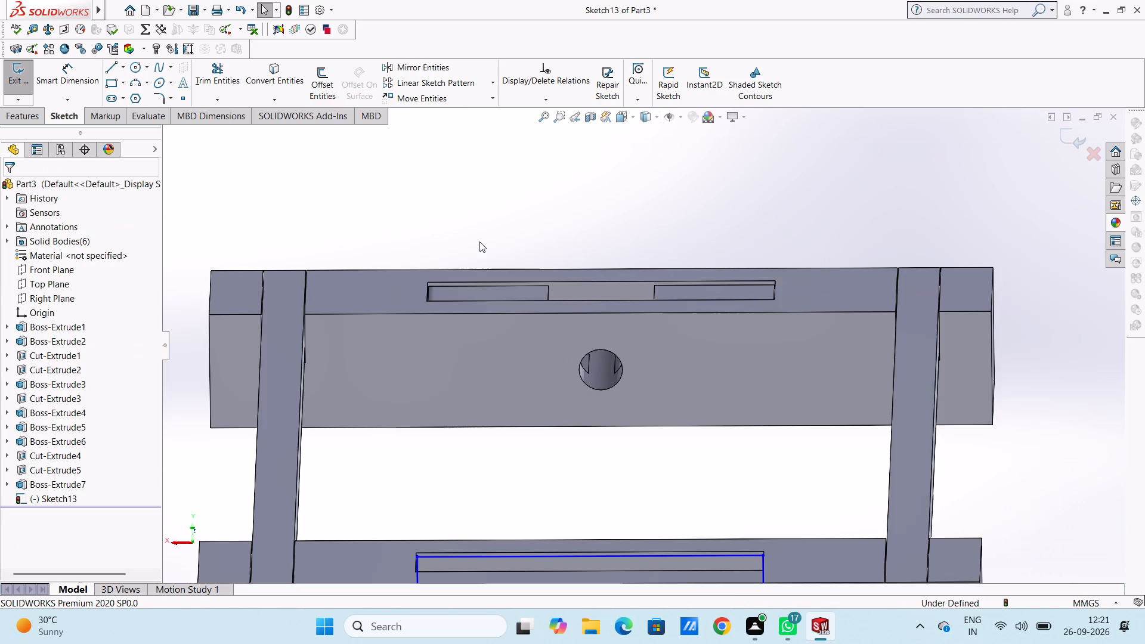
middle_click_drag(476, 241, 475, 216)
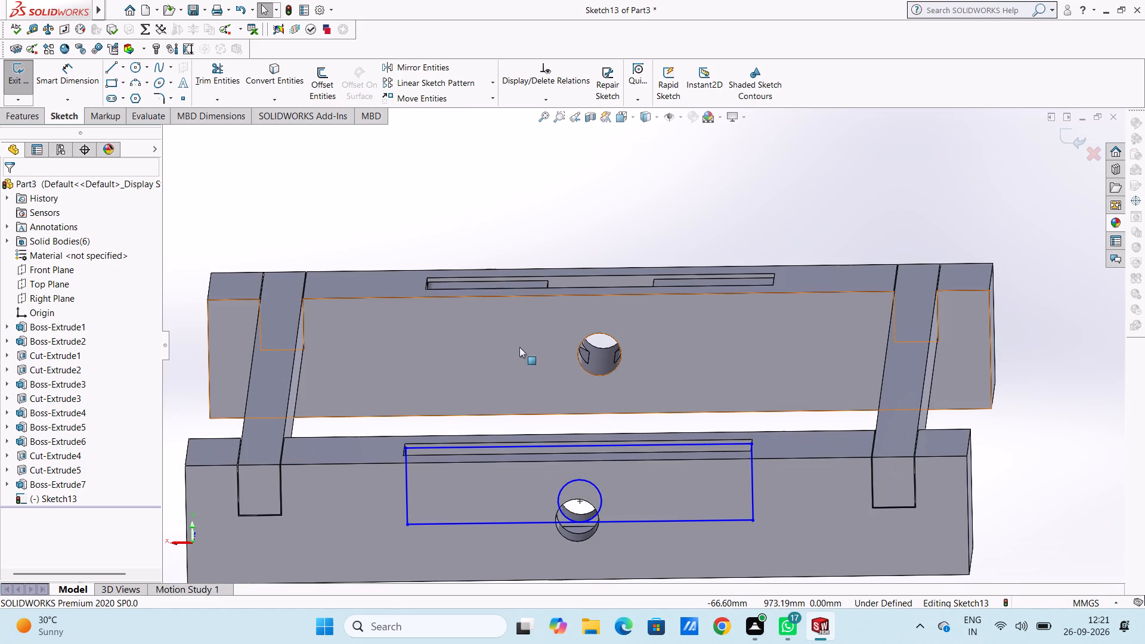
scroll(519, 355, "up", 3)
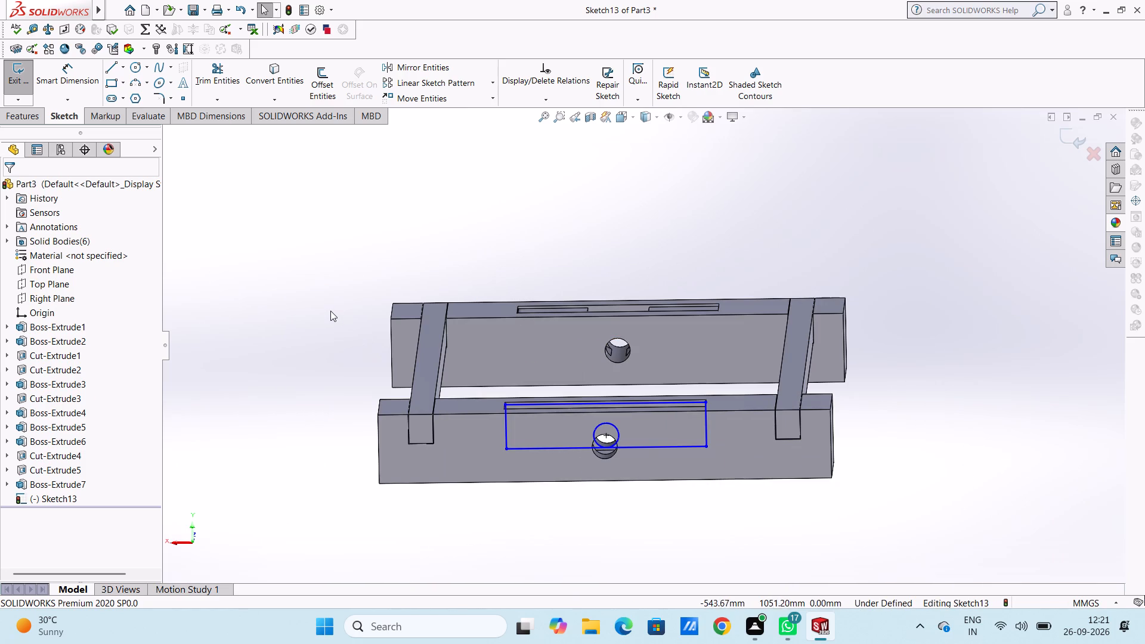
left_click(330, 311)
key("ctrl+2")
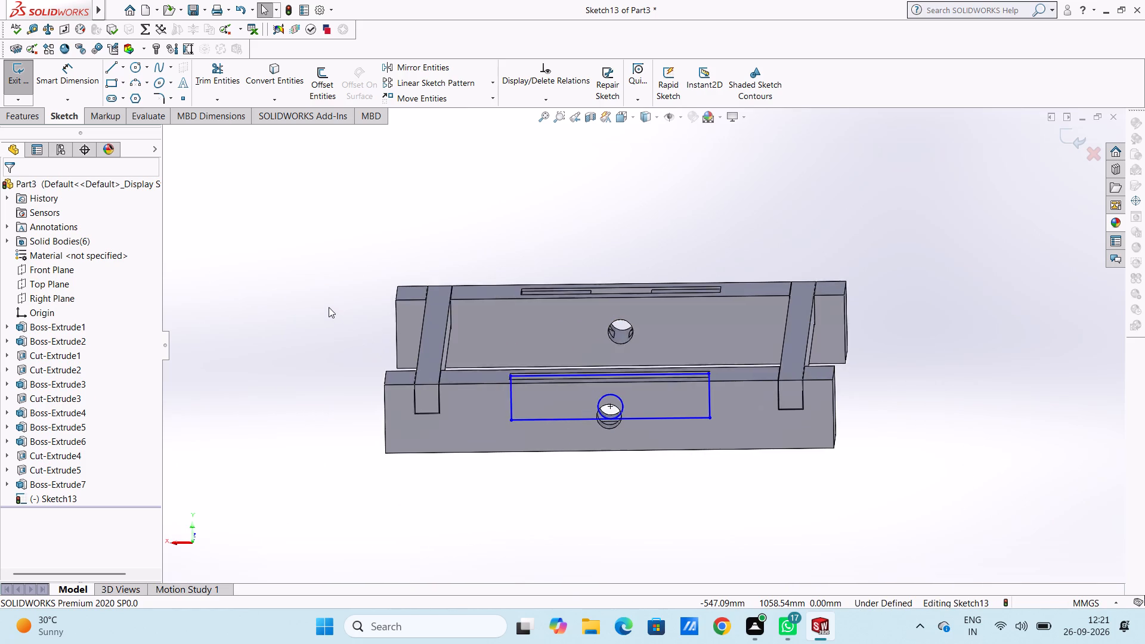
scroll(329, 307, "up", 2)
scroll(689, 216, "down", 1)
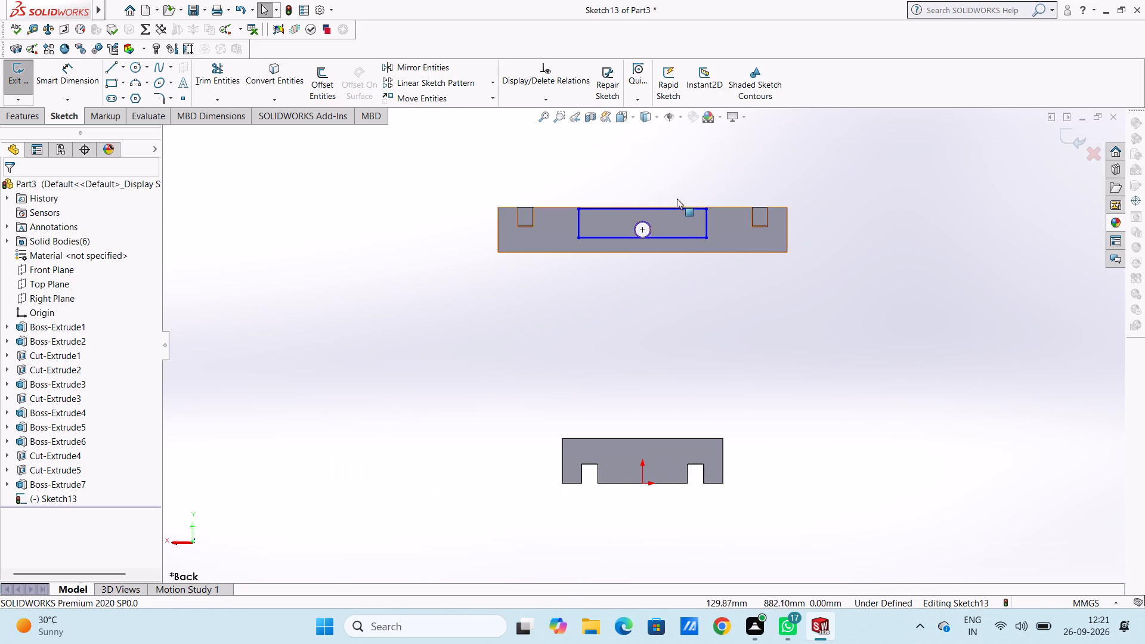
scroll(677, 199, "down", 5)
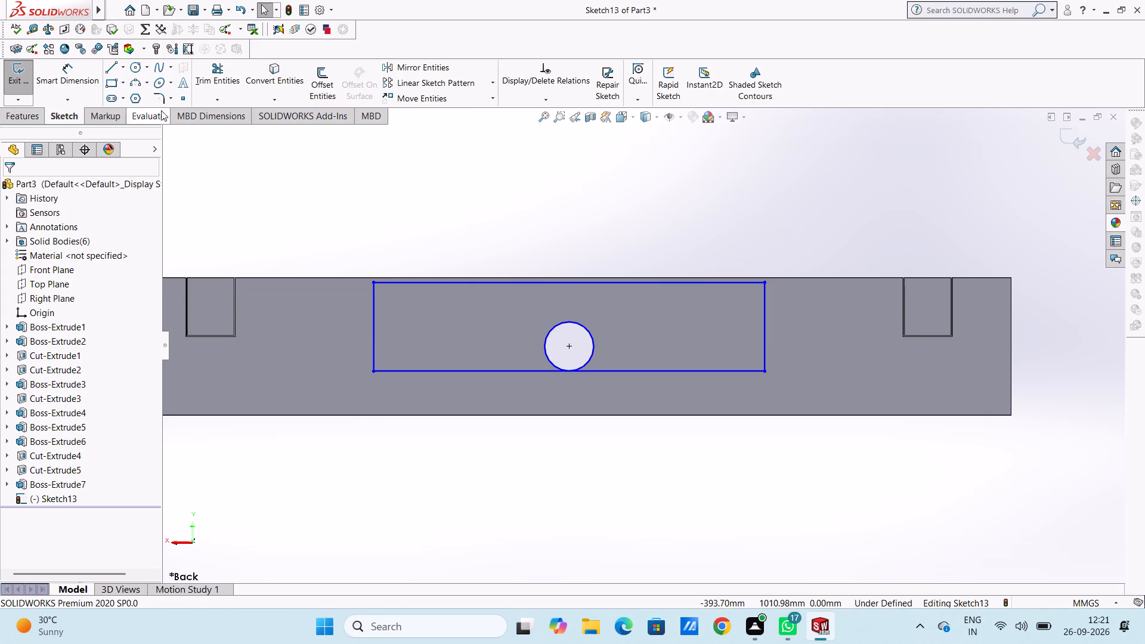
left_click(107, 66)
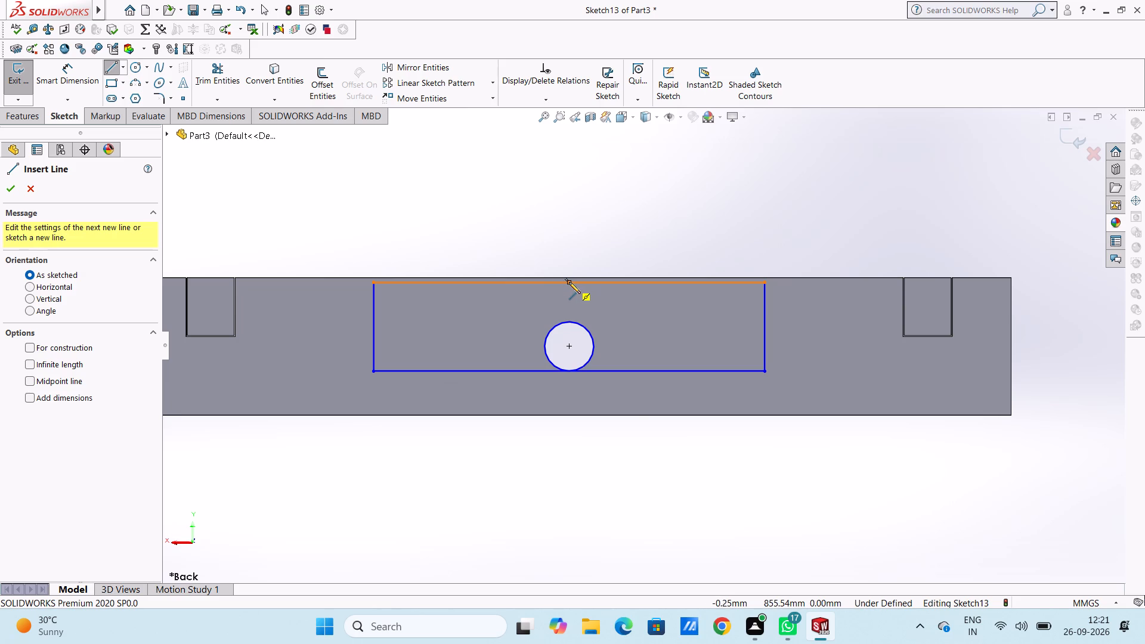
left_click(567, 281)
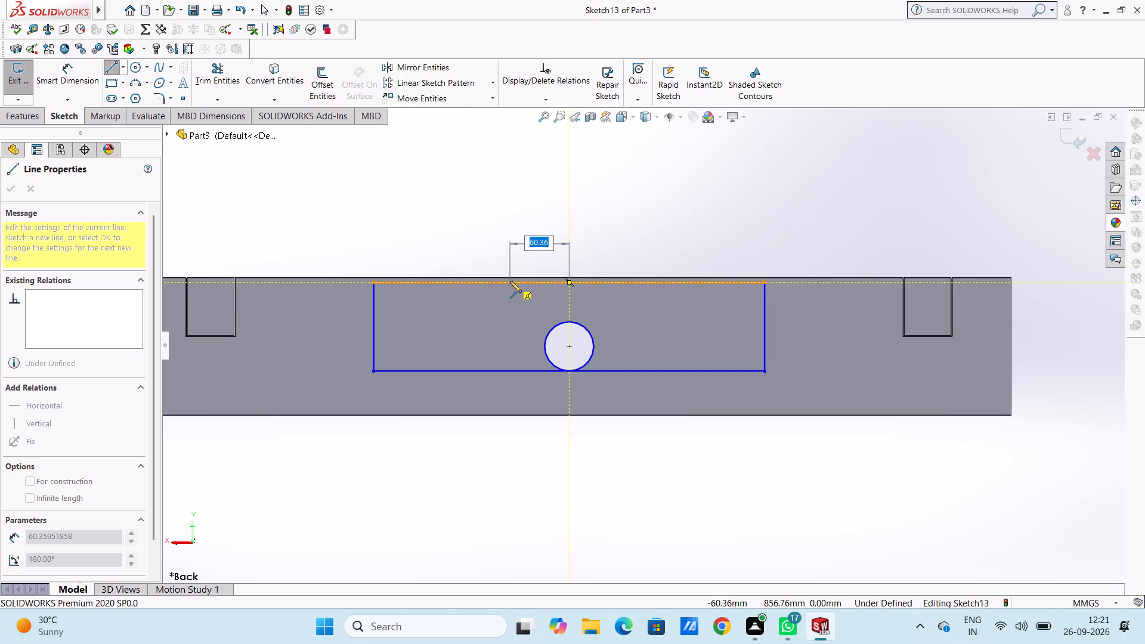
type("60")
key("Return")
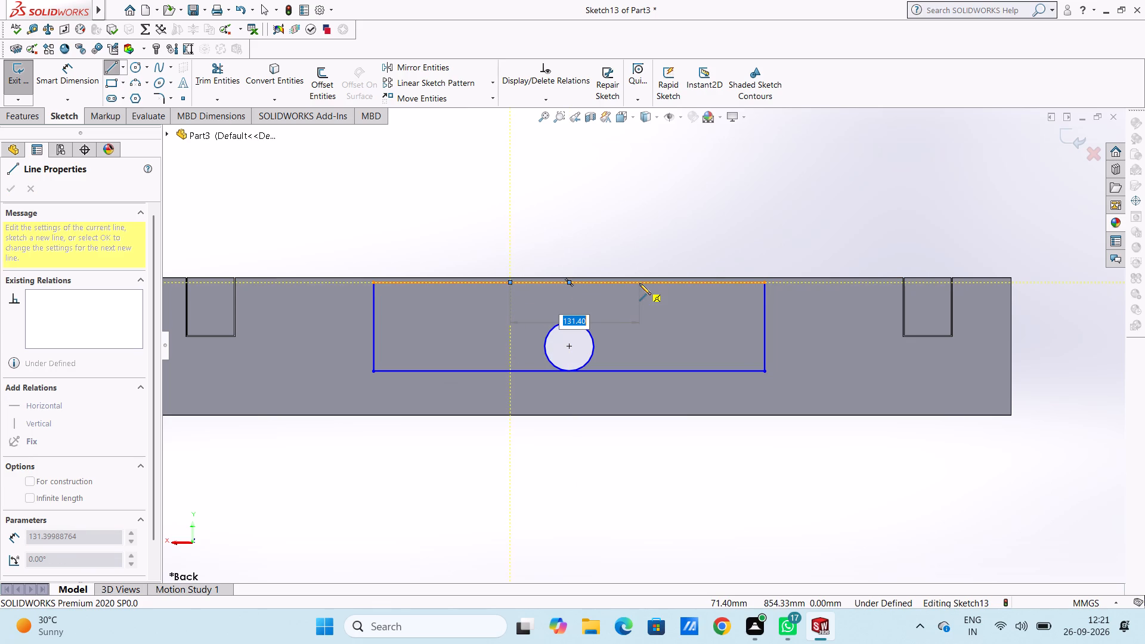
type("120")
key("Return")
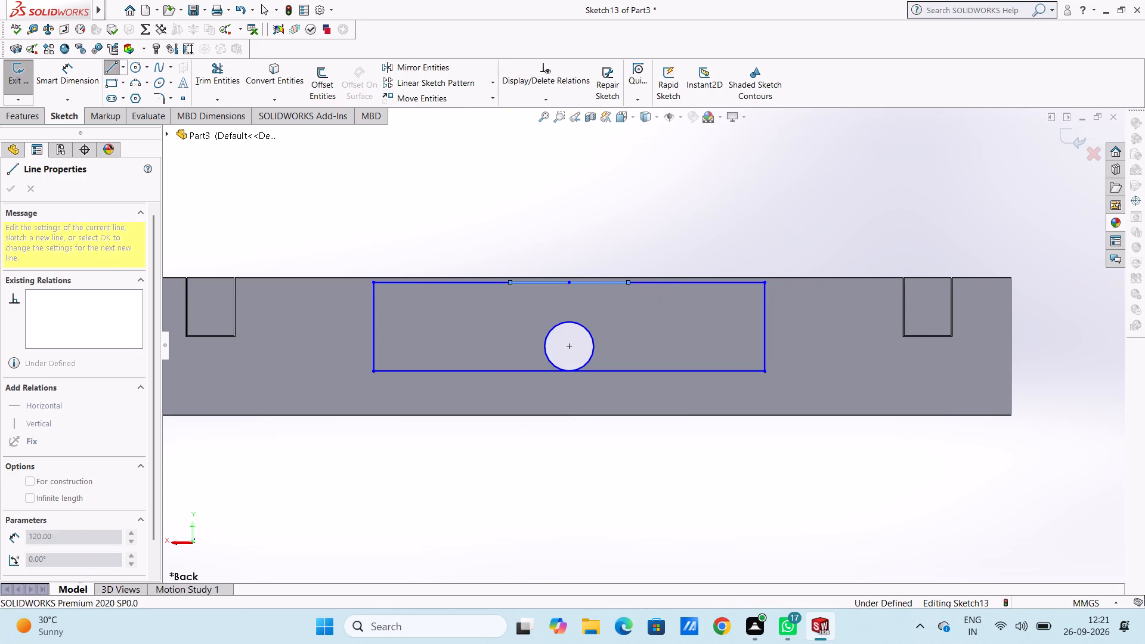
key("Escape")
key("Escape")
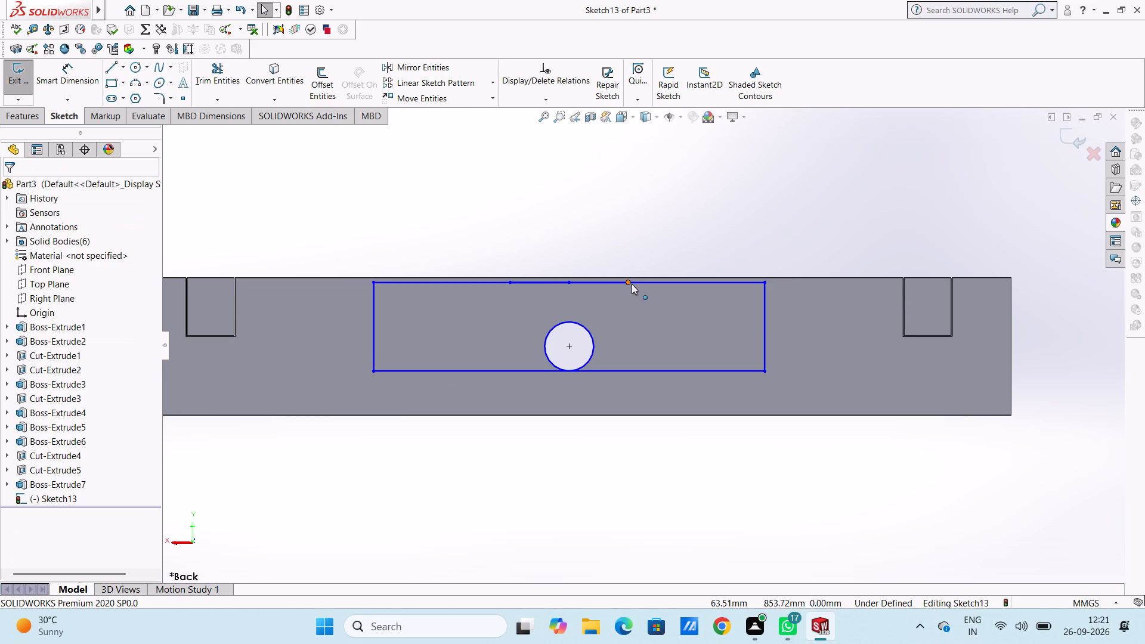
Draw two mirrored three-point arcs of about 76.5 mm radius from the 120 mm line's ends to the circle's lowest point.
left_click(137, 84)
left_click(509, 283)
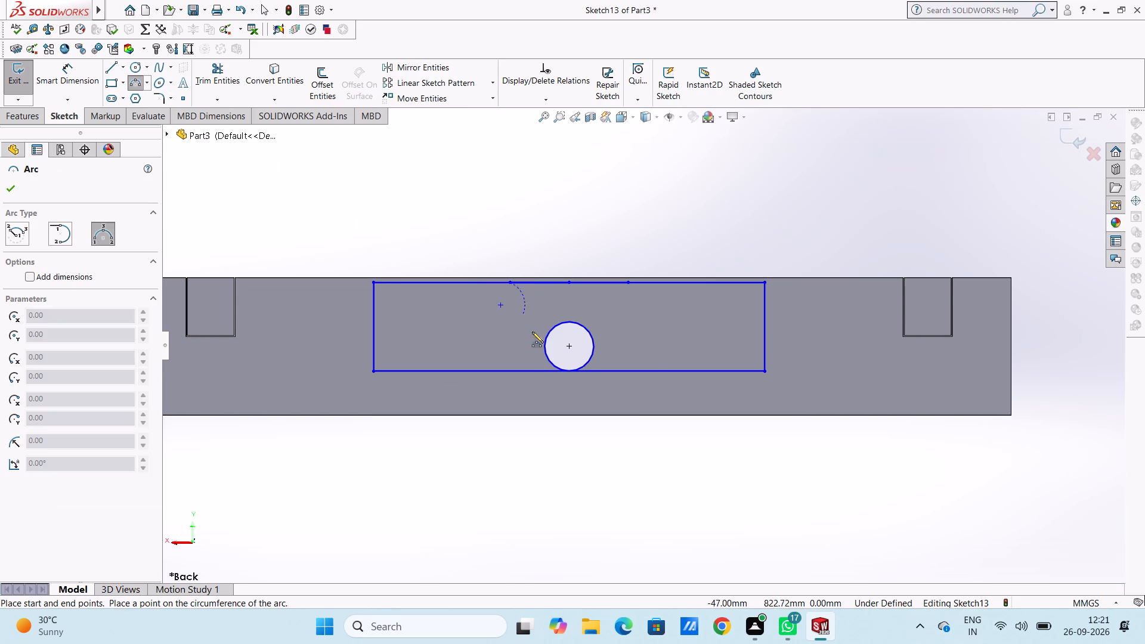
left_click(567, 370)
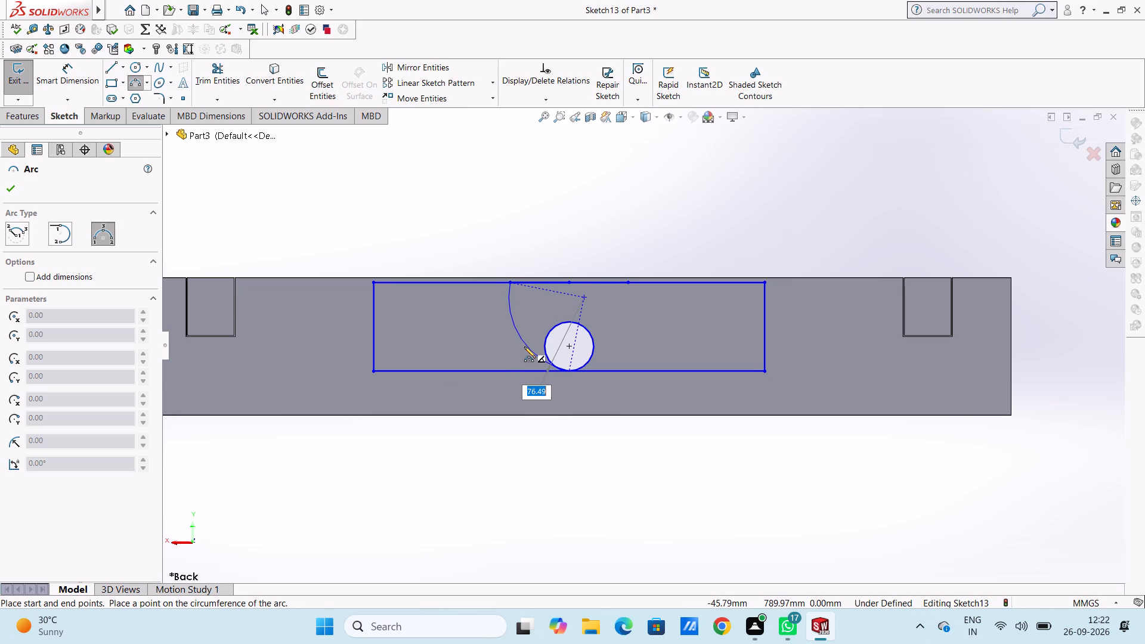
left_click(524, 346)
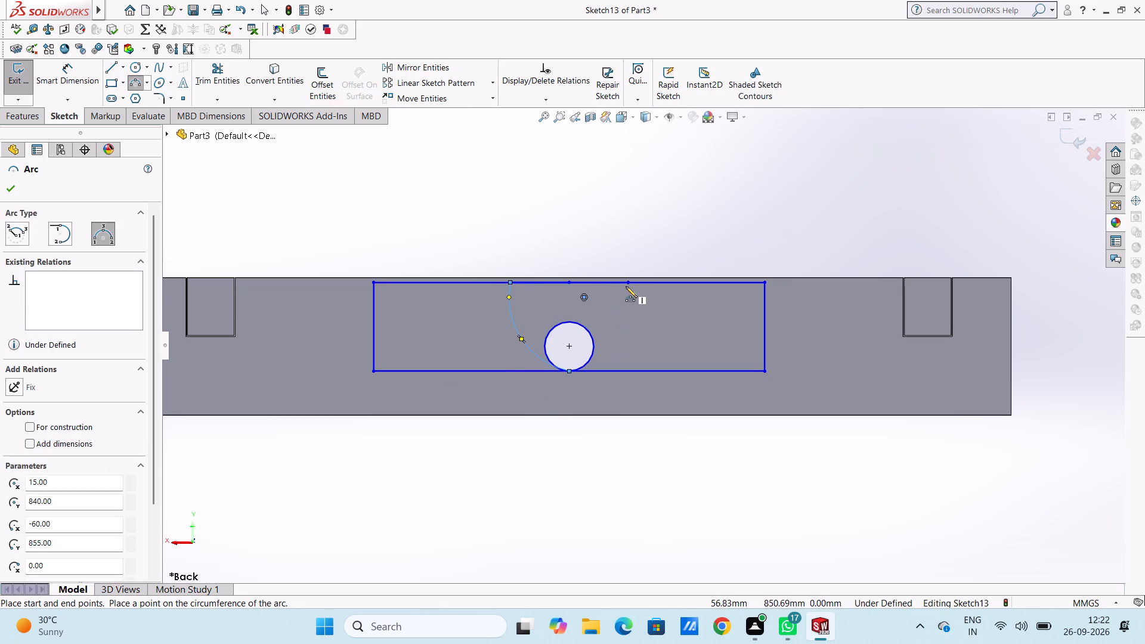
left_click(627, 283)
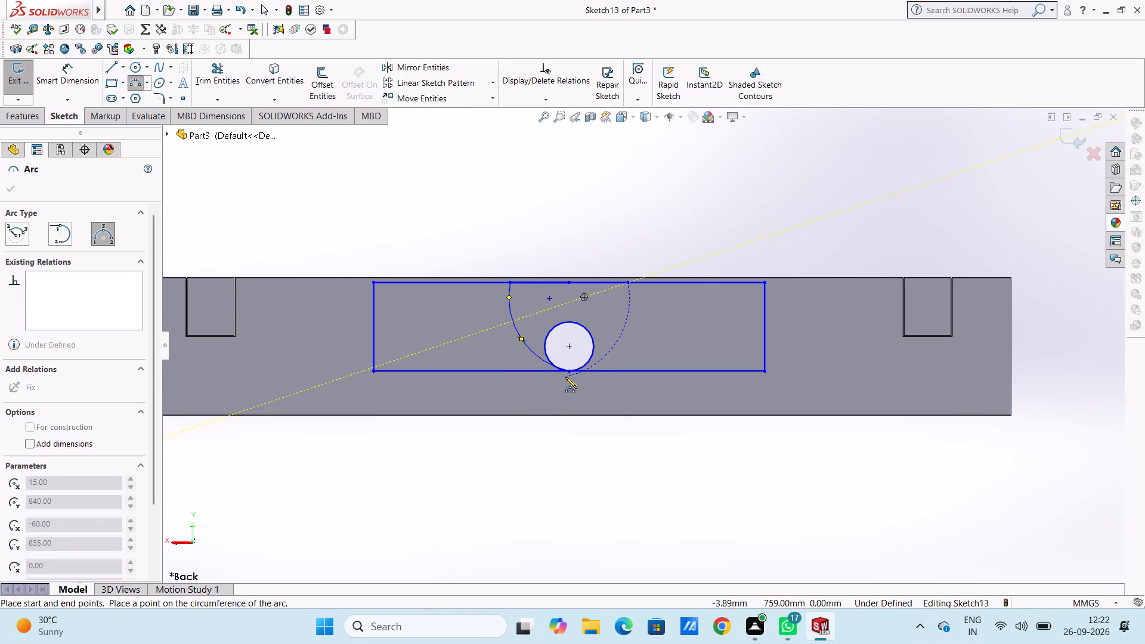
left_click(568, 372)
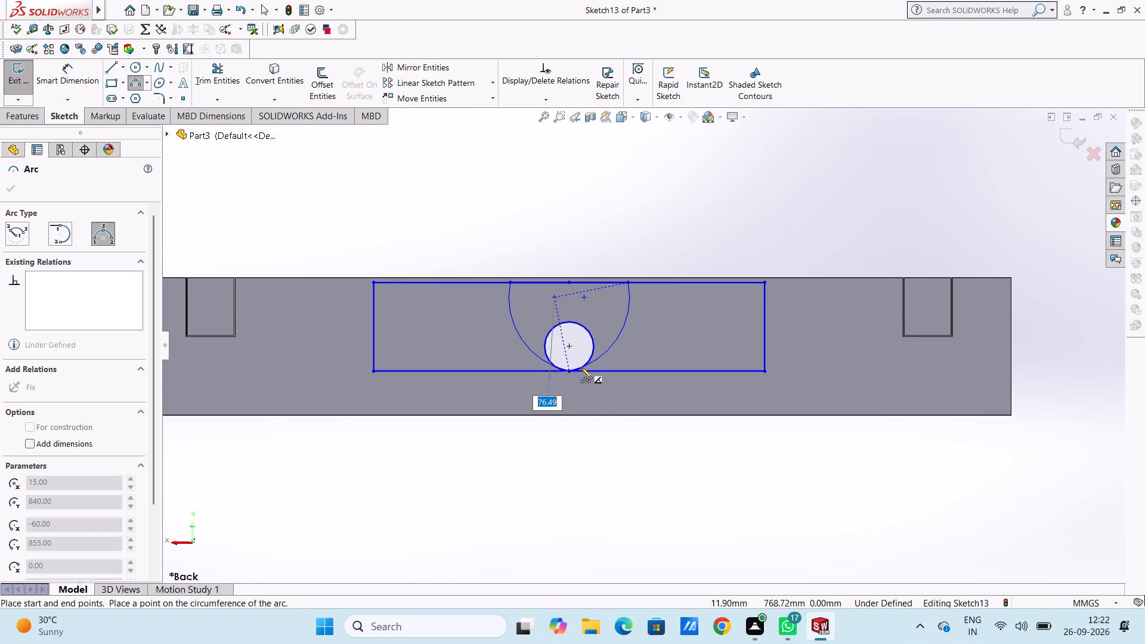
left_click(581, 367)
key("Escape")
key("Escape")
key("Escape")
Dimension the radius of each of the two arcs.
scroll(581, 367, "up", 3)
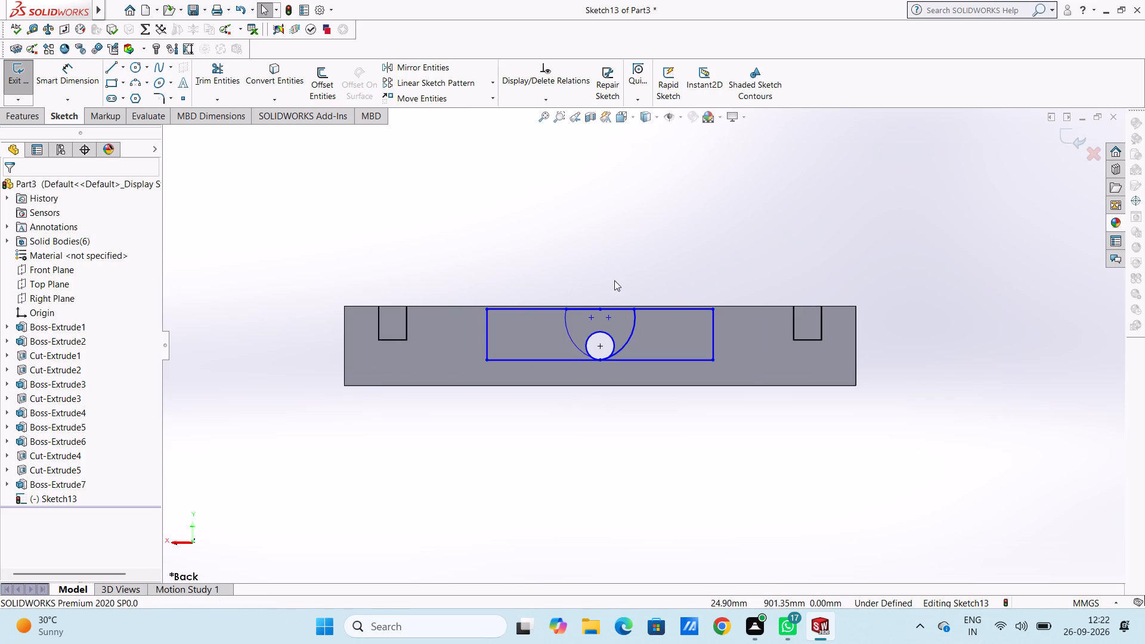
left_click(89, 74)
left_click(568, 331)
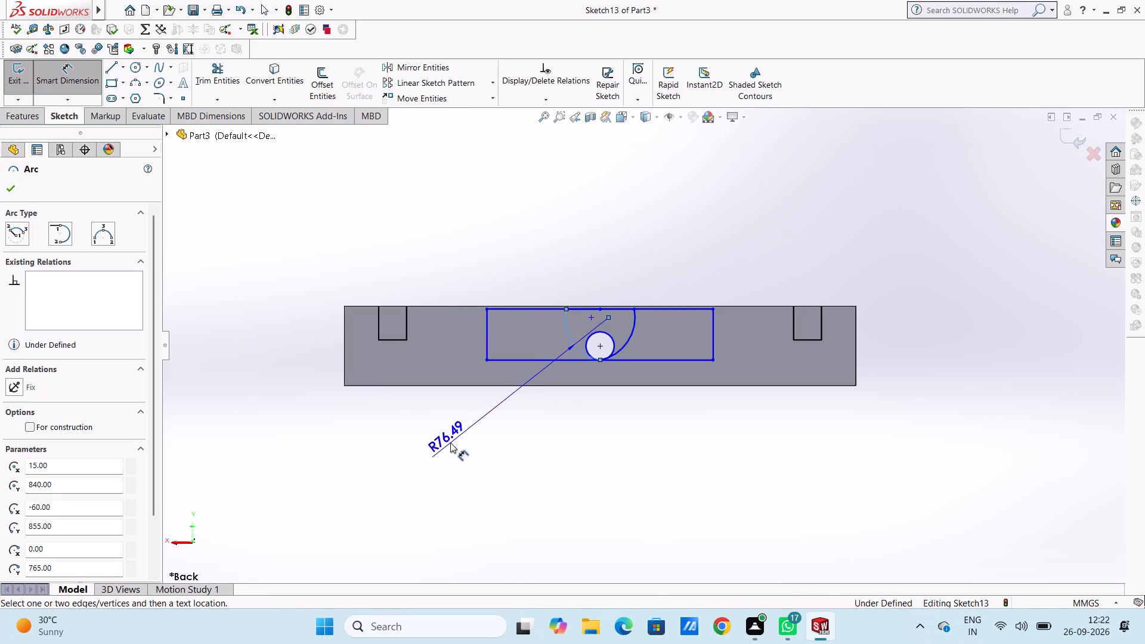
left_click(450, 444)
left_click(395, 426)
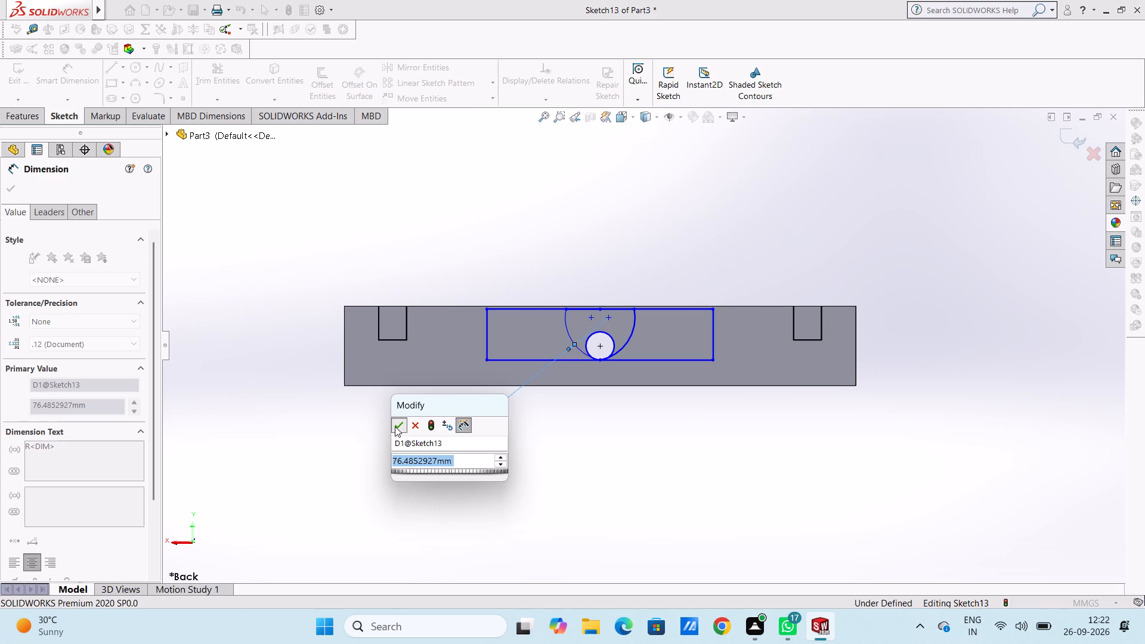
left_click(348, 424)
left_click(633, 338)
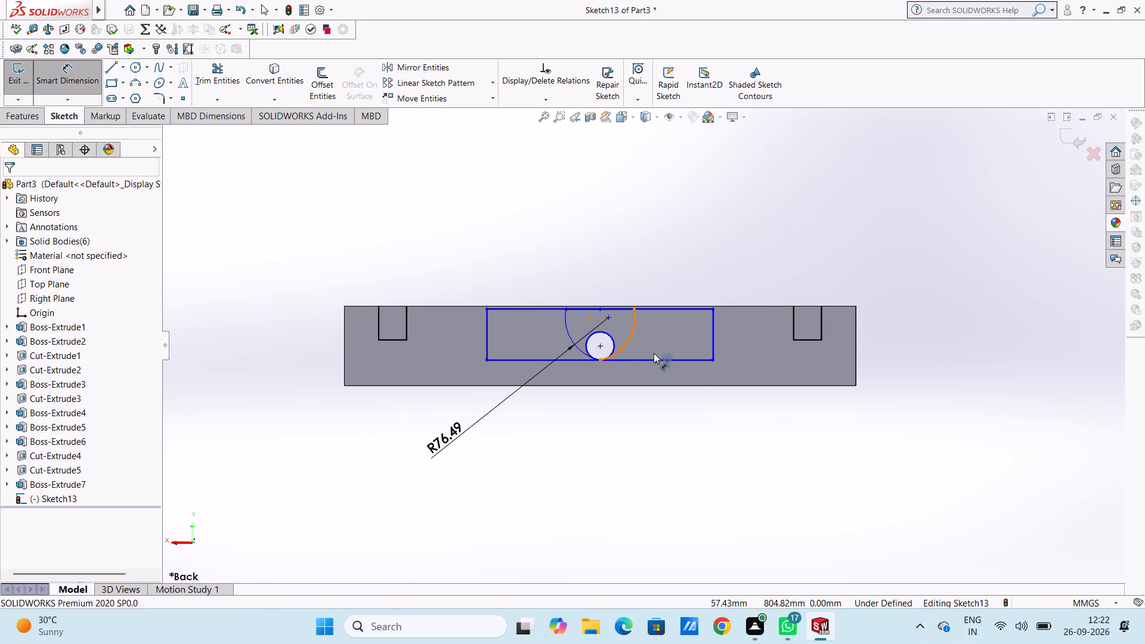
left_click(828, 452)
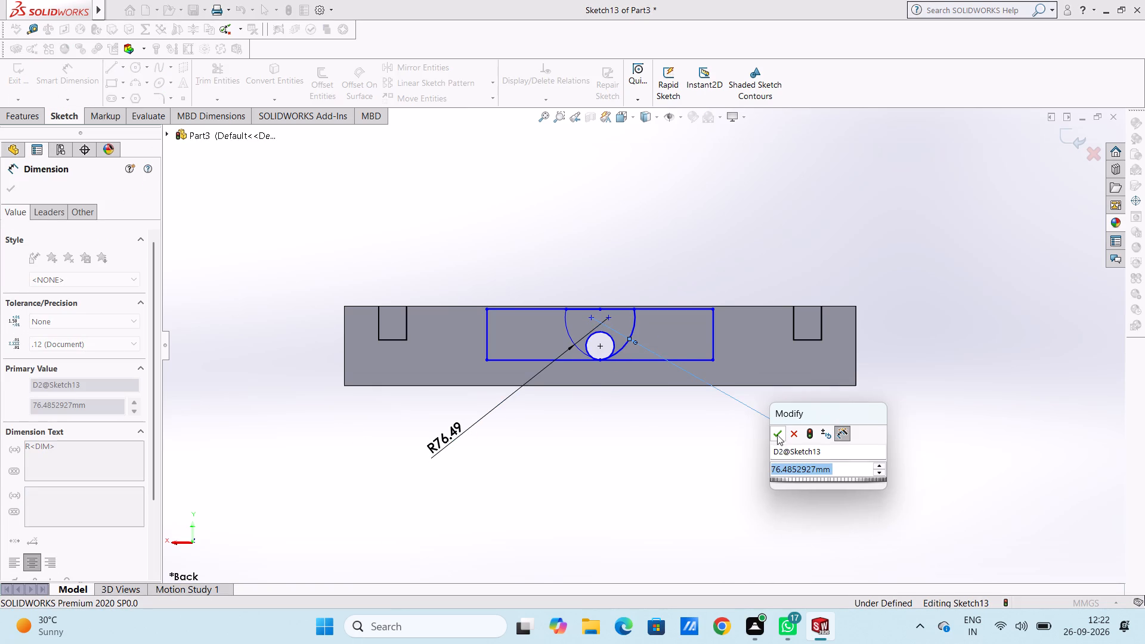
left_click(777, 434)
left_click(696, 446)
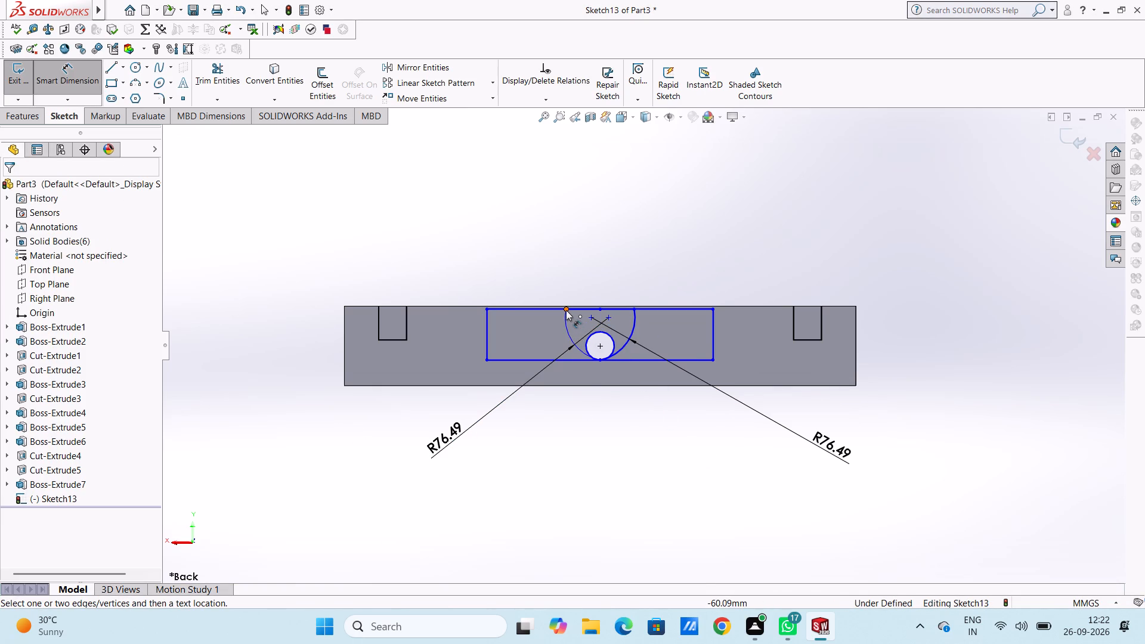
Dimension the horizontal distance between the upper endpoints of the two arcs.
left_click(566, 310)
left_click(632, 308)
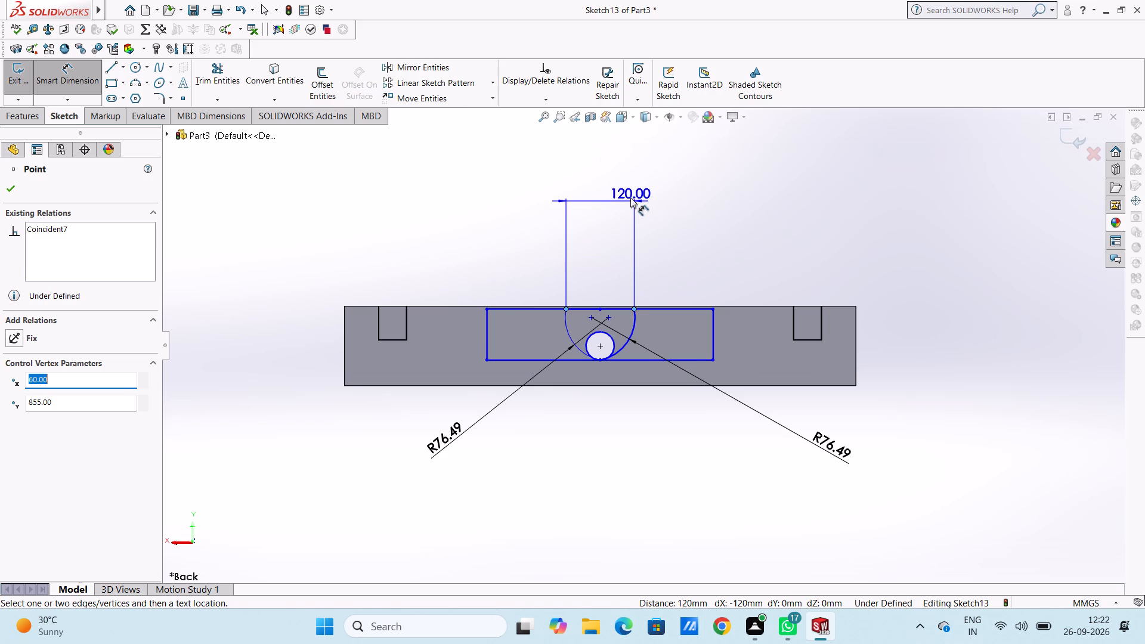
left_click(630, 188)
left_click(580, 168)
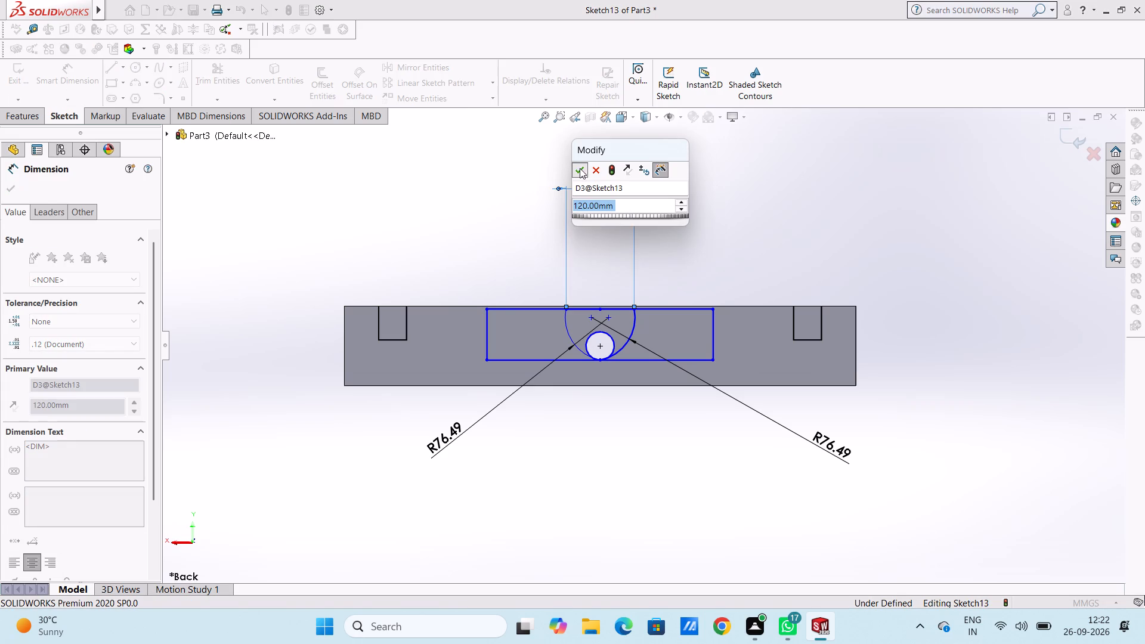
left_click(473, 214)
Trim away the top line segments spanning the opening between the two arcs' upper ends.
left_click(222, 77)
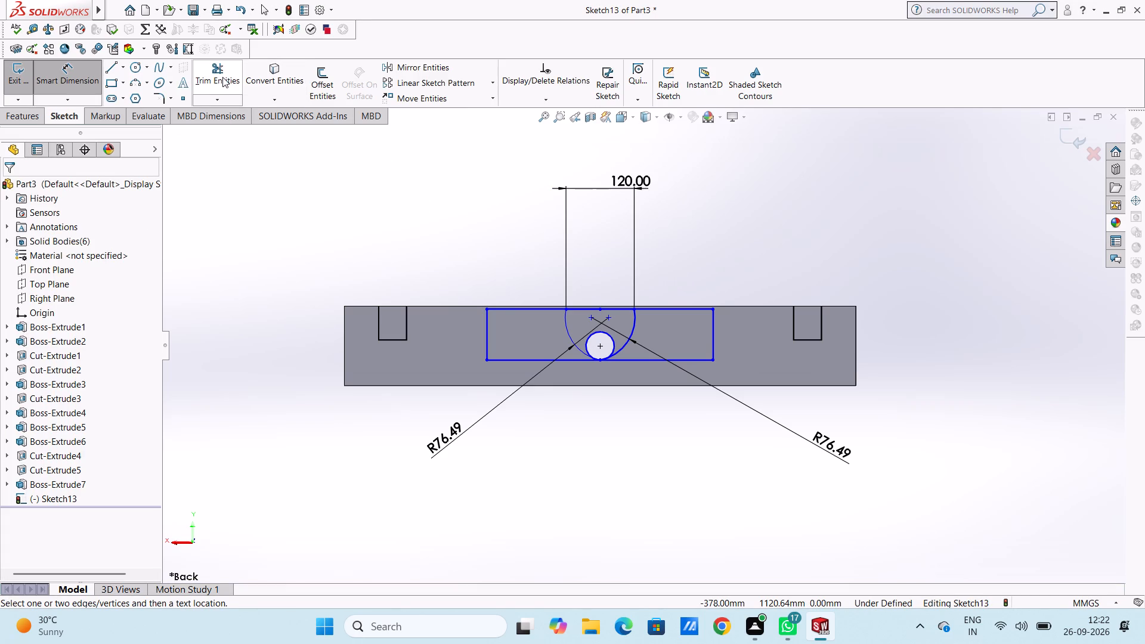
left_click(587, 308)
left_click(618, 310)
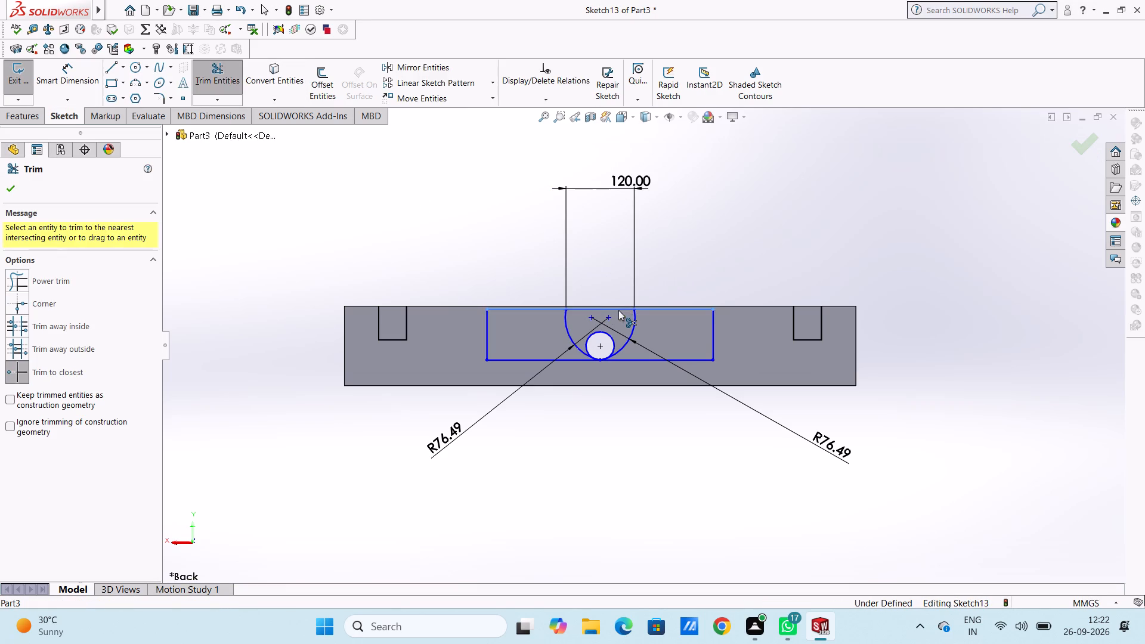
left_click(601, 309)
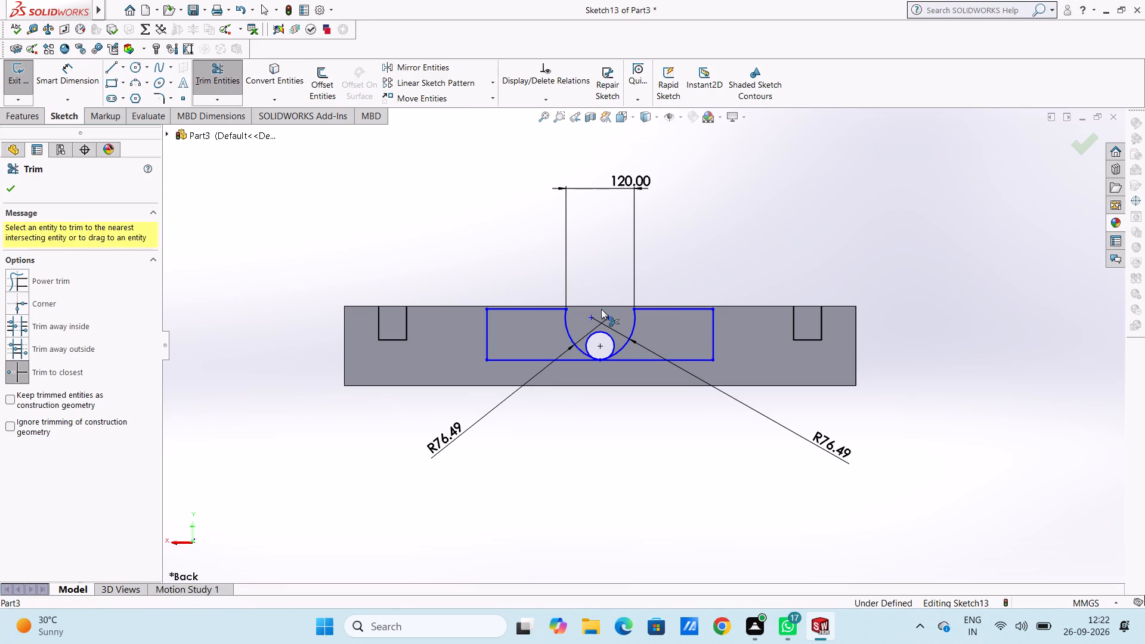
key("Escape")
key("Escape")
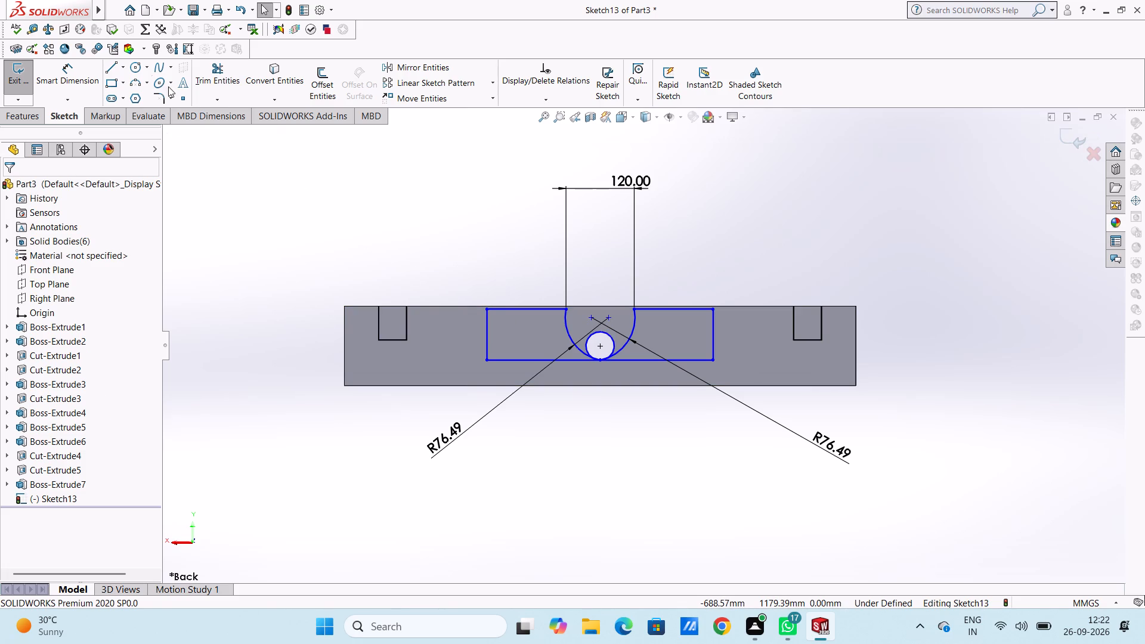
Dimension the gap between the insert's remaining top line and the bar's top edge.
left_click(87, 76)
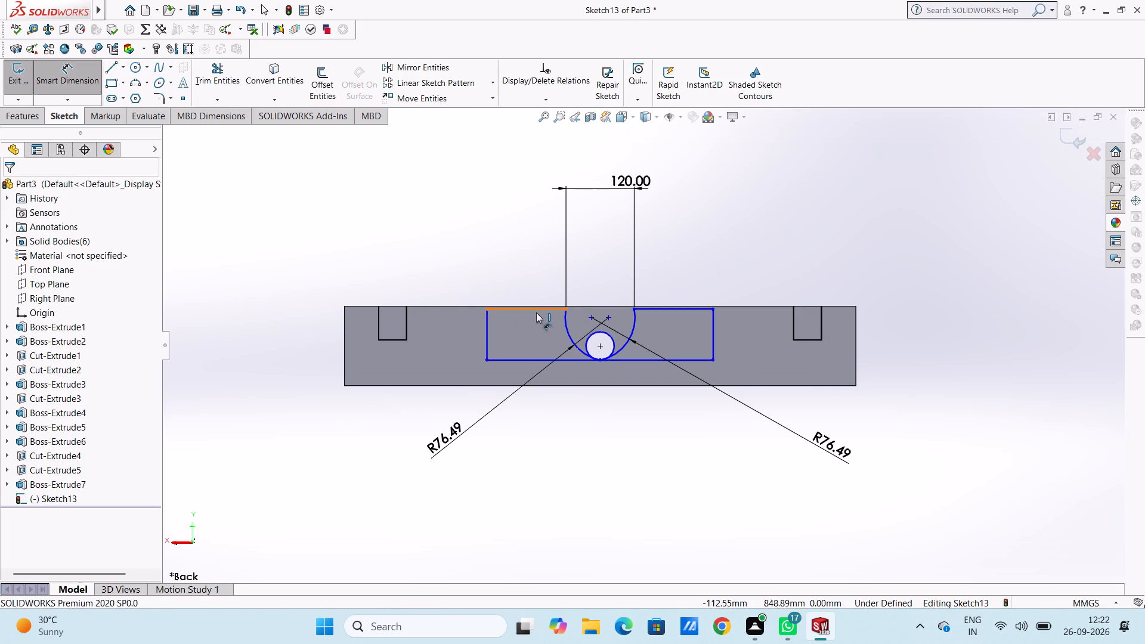
left_click(534, 309)
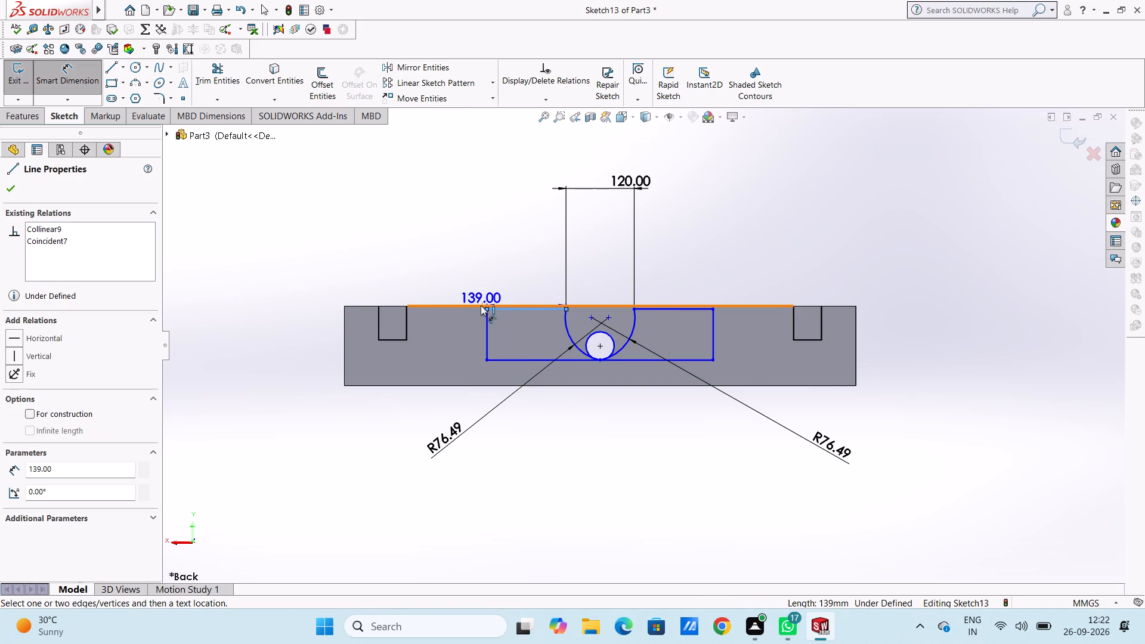
left_click(481, 305)
left_click(209, 278)
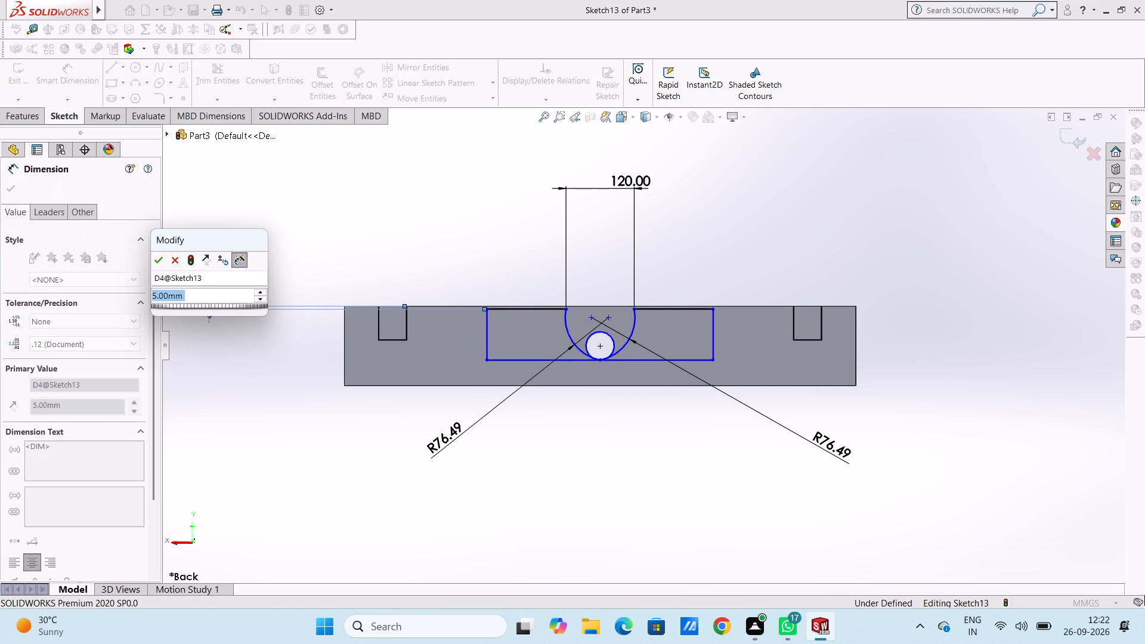
left_click(156, 265)
left_click(286, 203)
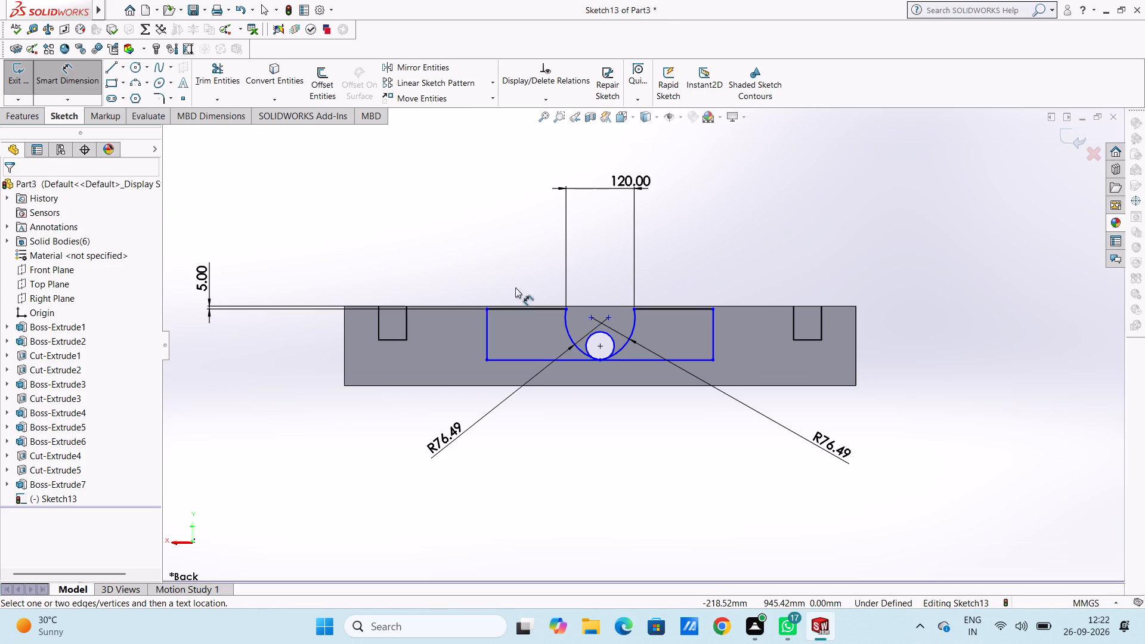
Dimension the horizontal distance from the small circle's center to each of the insert's two vertical side lines.
left_click(602, 348)
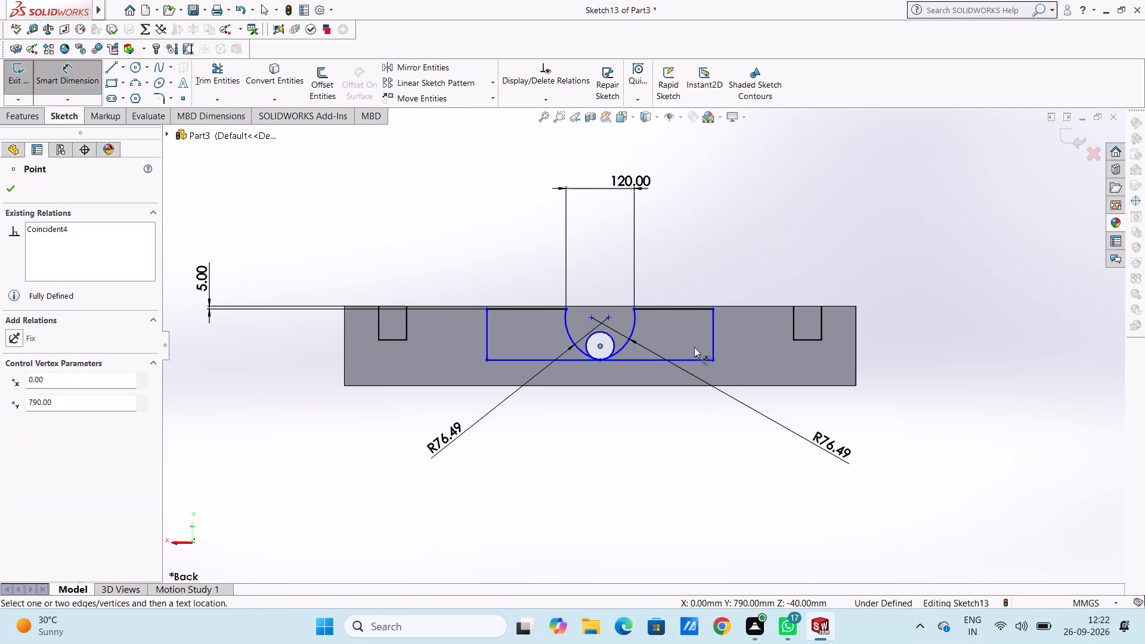
left_click(713, 336)
left_click(700, 495)
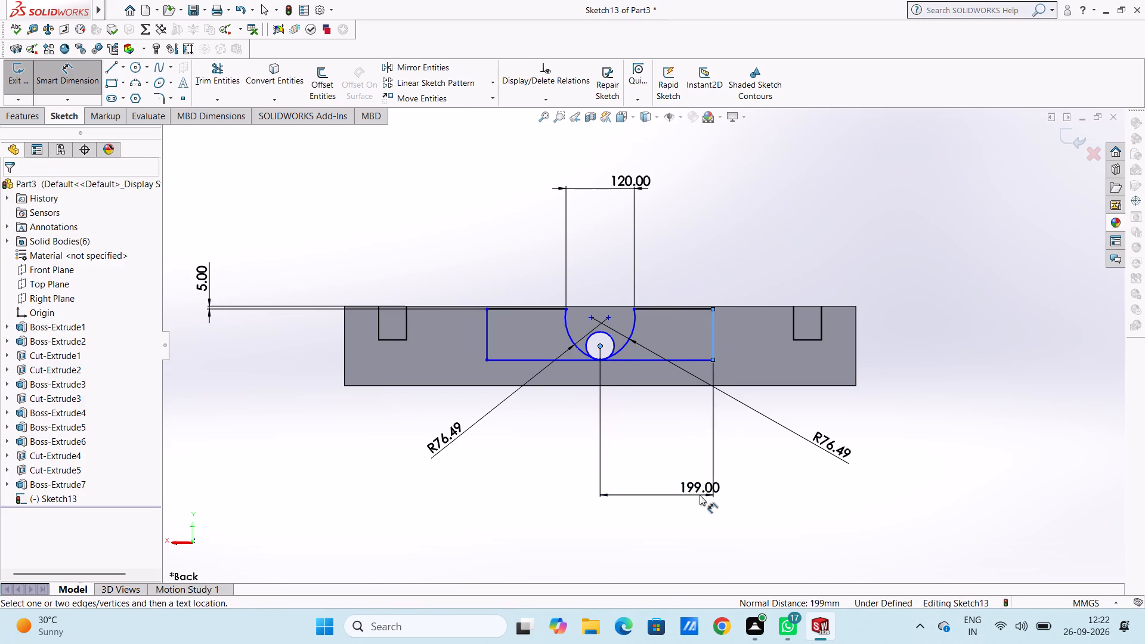
left_click(645, 478)
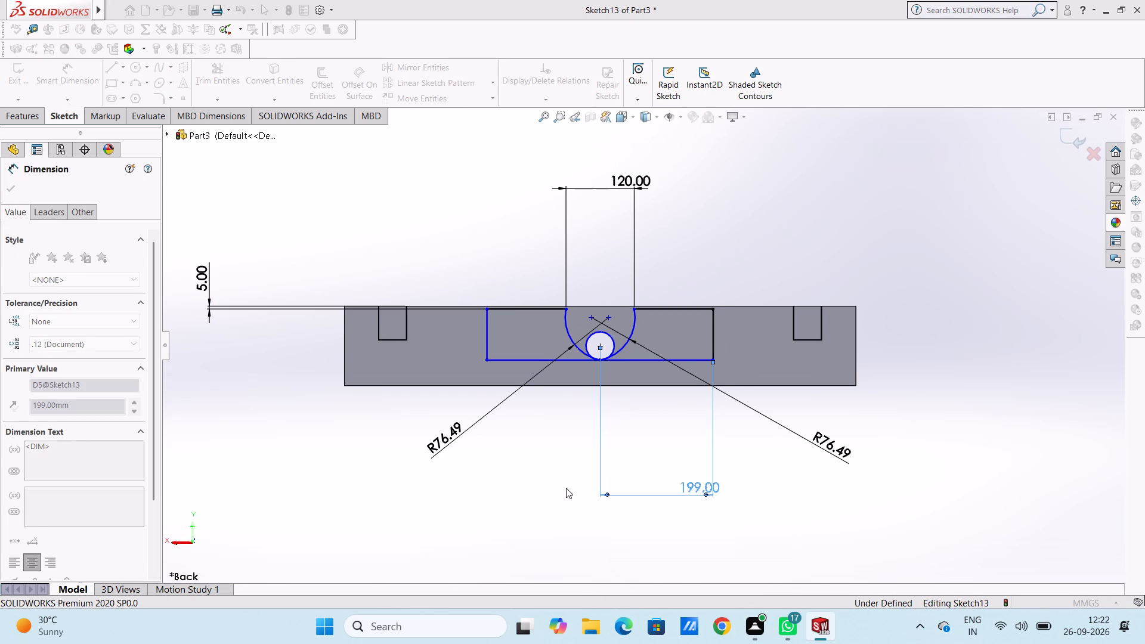
left_click(541, 491)
left_click(600, 344)
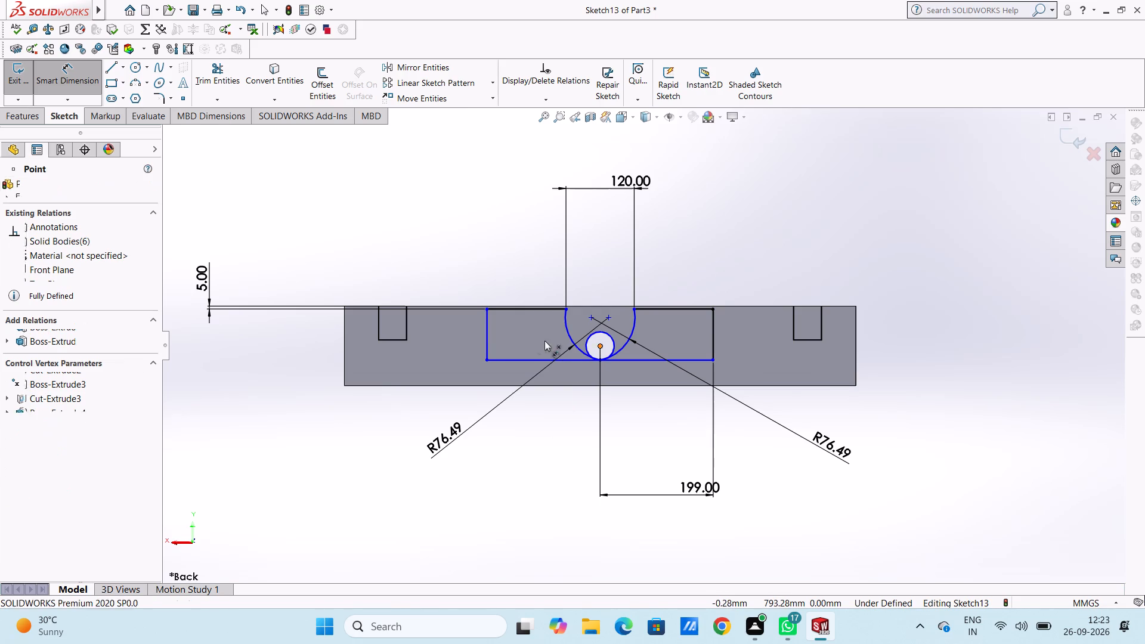
left_click(486, 339)
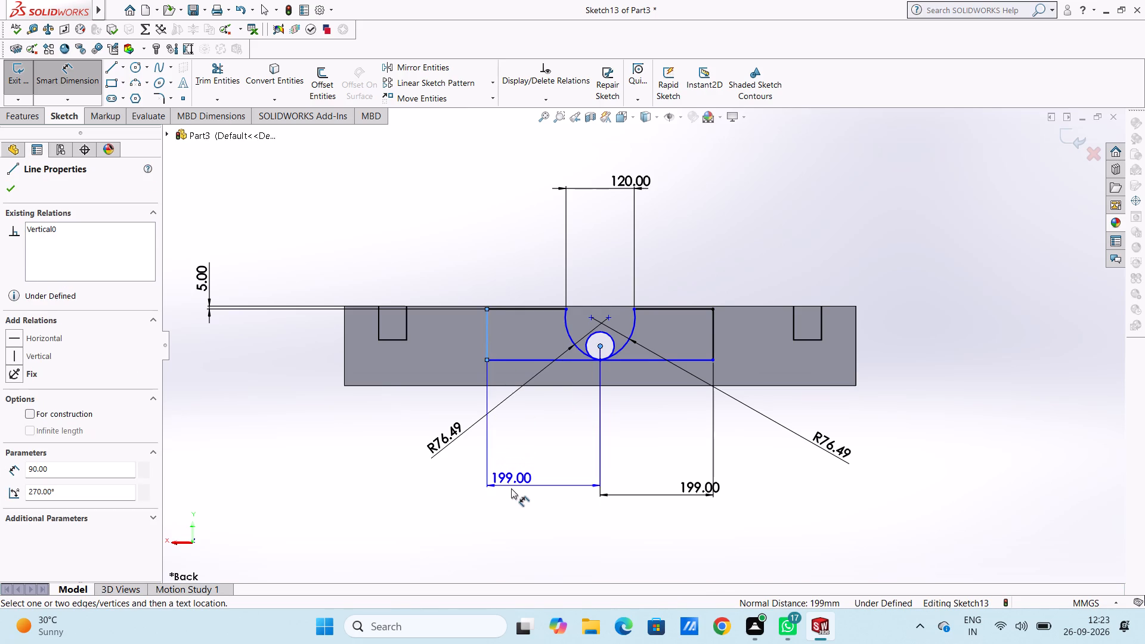
left_click(510, 494)
left_click(457, 472)
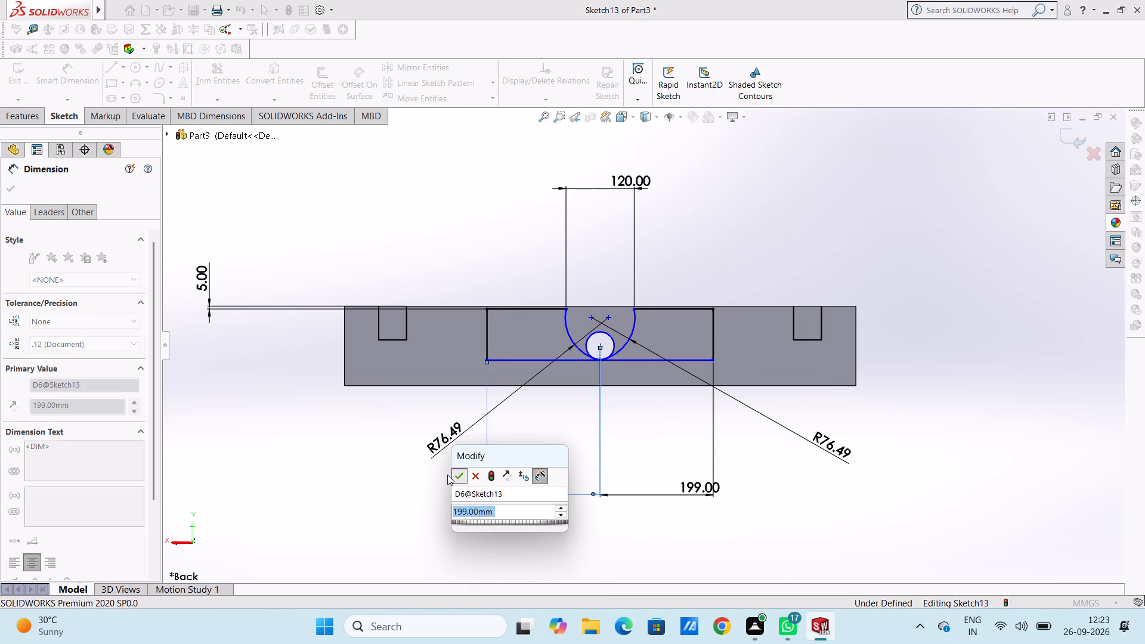
left_click(358, 459)
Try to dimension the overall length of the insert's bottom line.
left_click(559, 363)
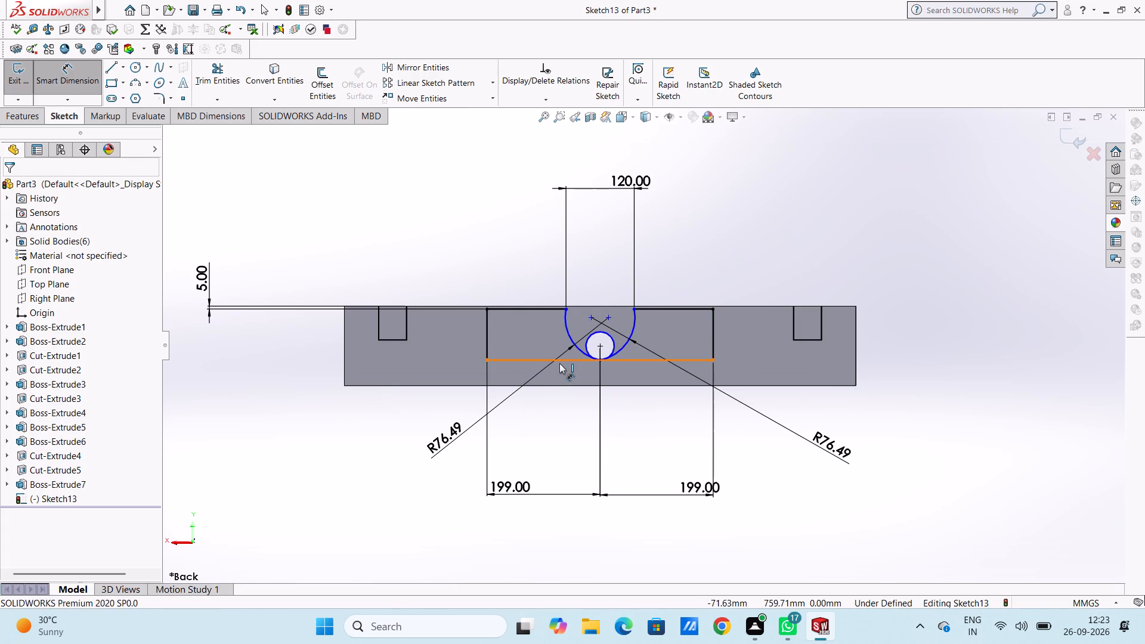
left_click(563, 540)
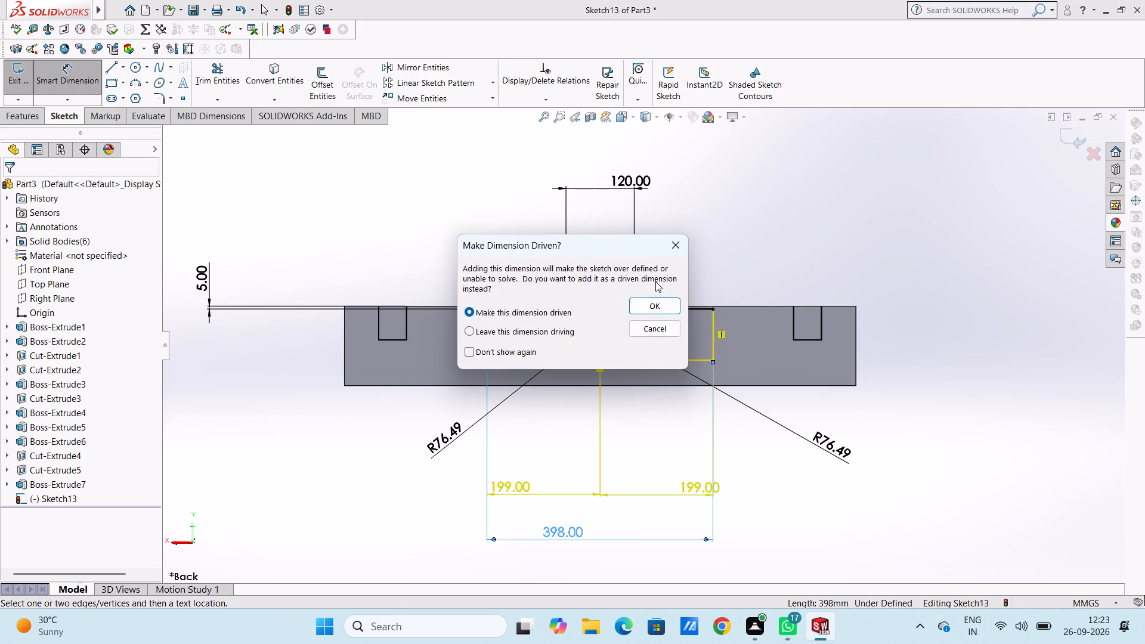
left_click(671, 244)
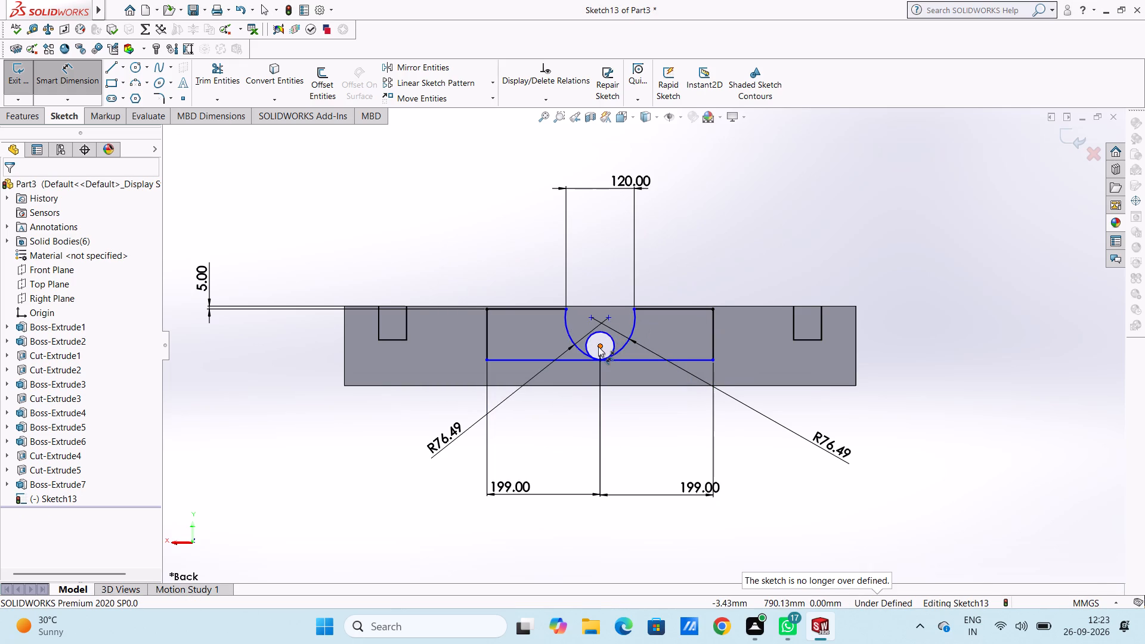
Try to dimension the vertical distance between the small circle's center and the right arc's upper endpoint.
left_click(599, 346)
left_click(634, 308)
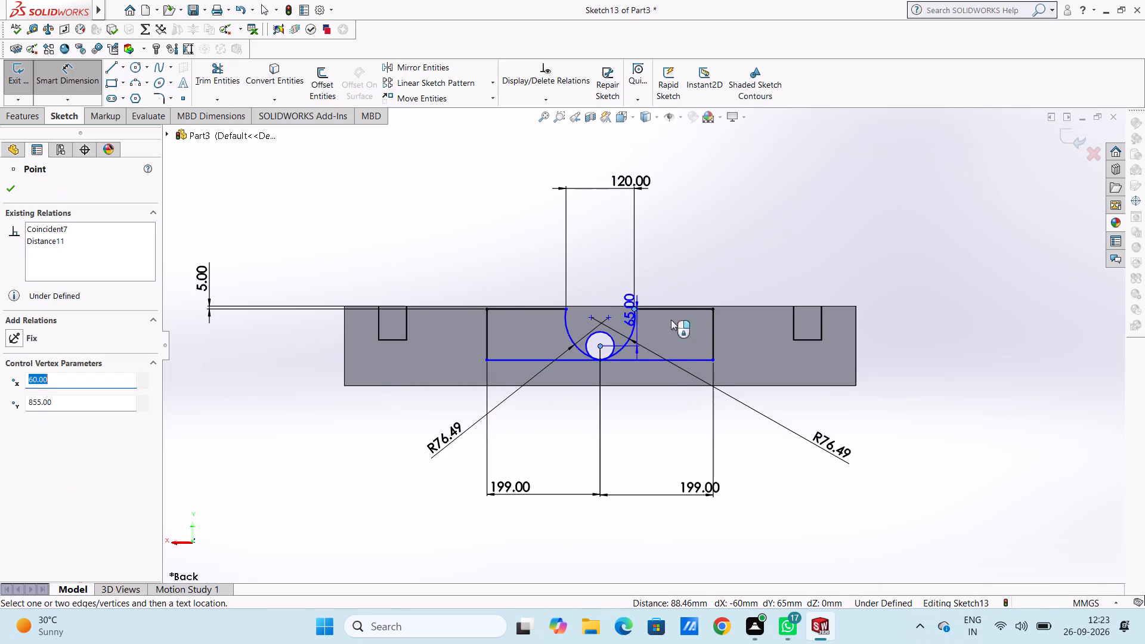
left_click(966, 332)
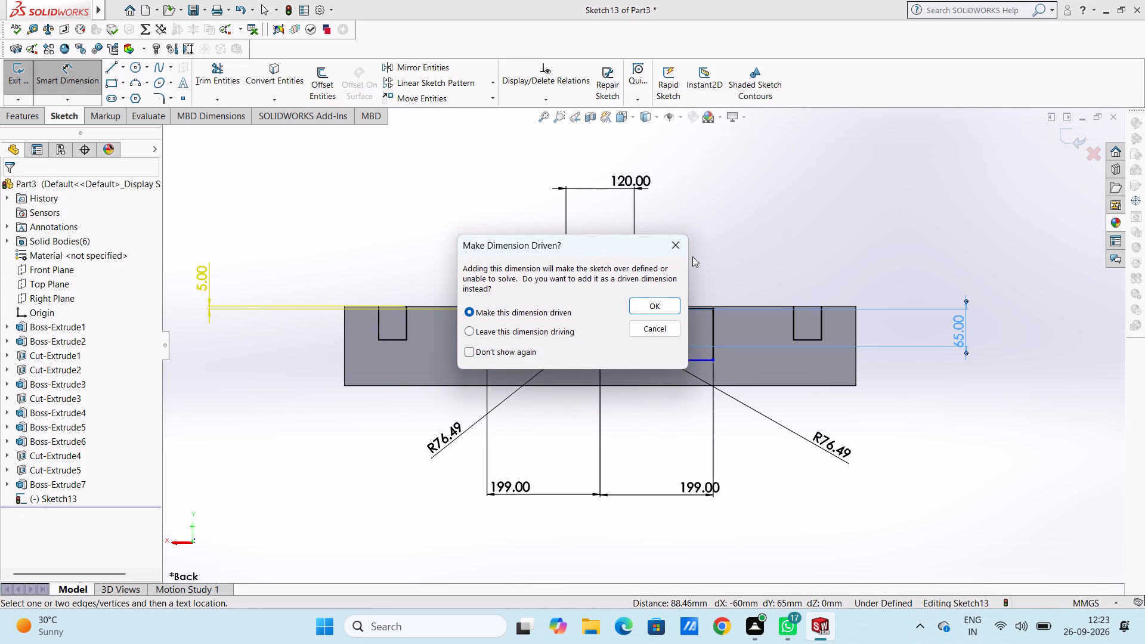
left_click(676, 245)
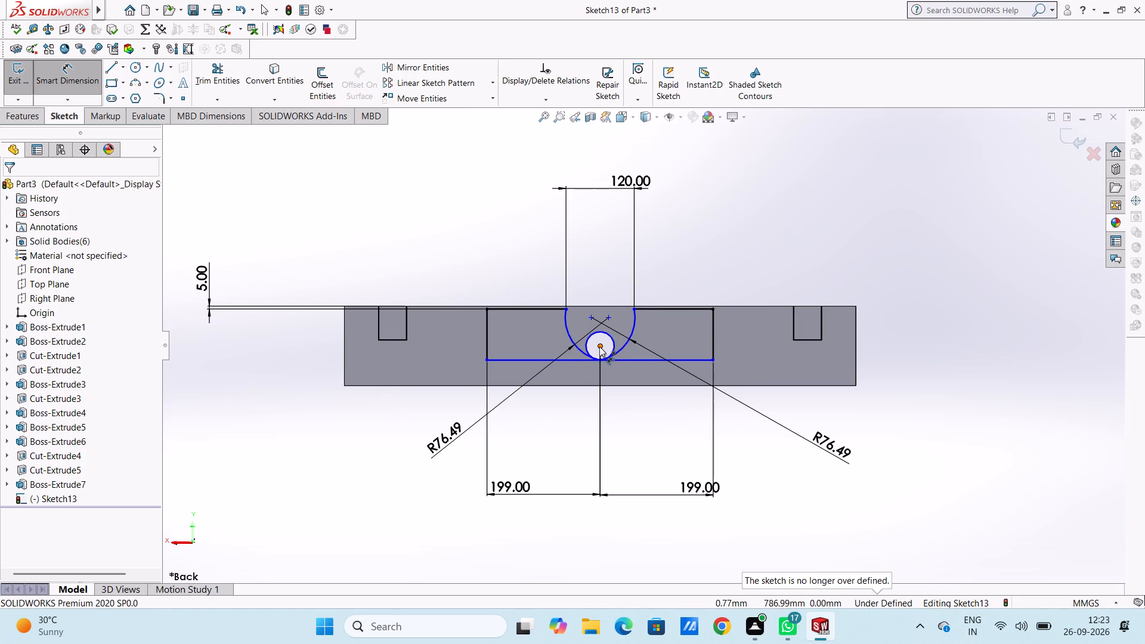
Dimension the horizontal distance between the small circle's center and the right arc's upper endpoint.
left_click(599, 346)
left_click(633, 309)
left_click(629, 233)
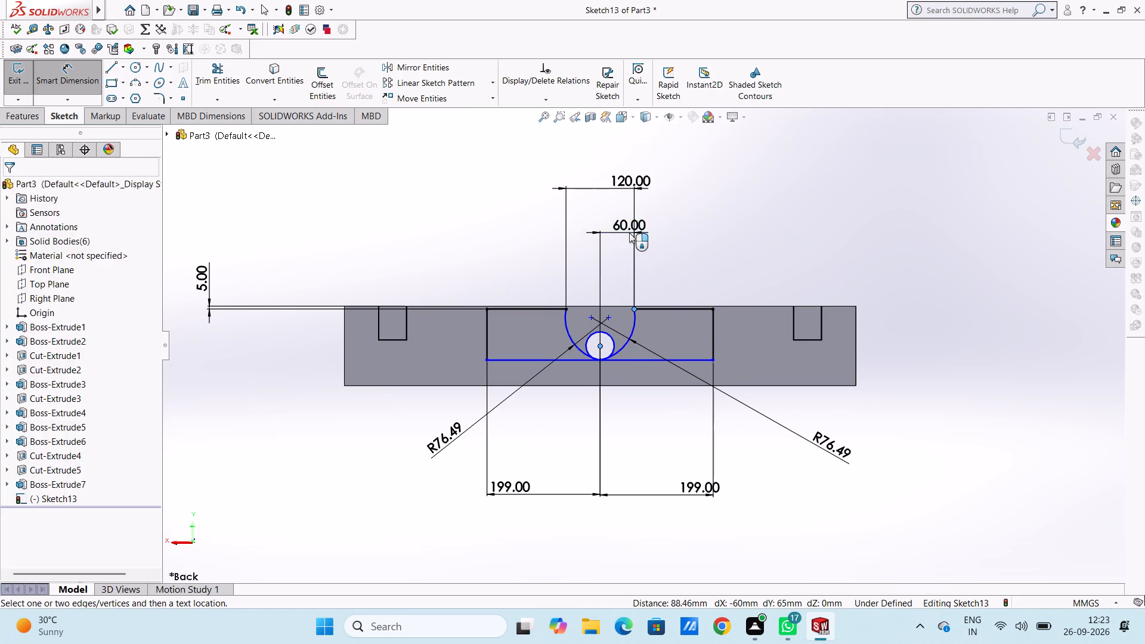
left_click(581, 213)
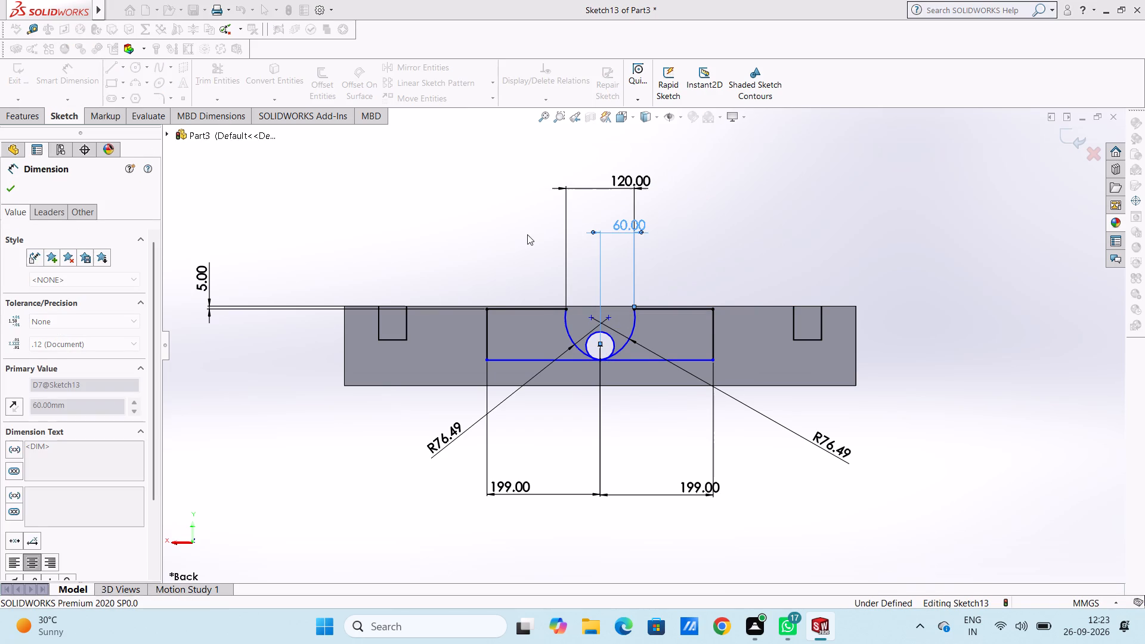
left_click(527, 234)
Dimension the vertical distance between the insert's bottom line and the top edge of the lower notched block.
scroll(623, 308, "up", 4)
scroll(669, 392, "up", 3)
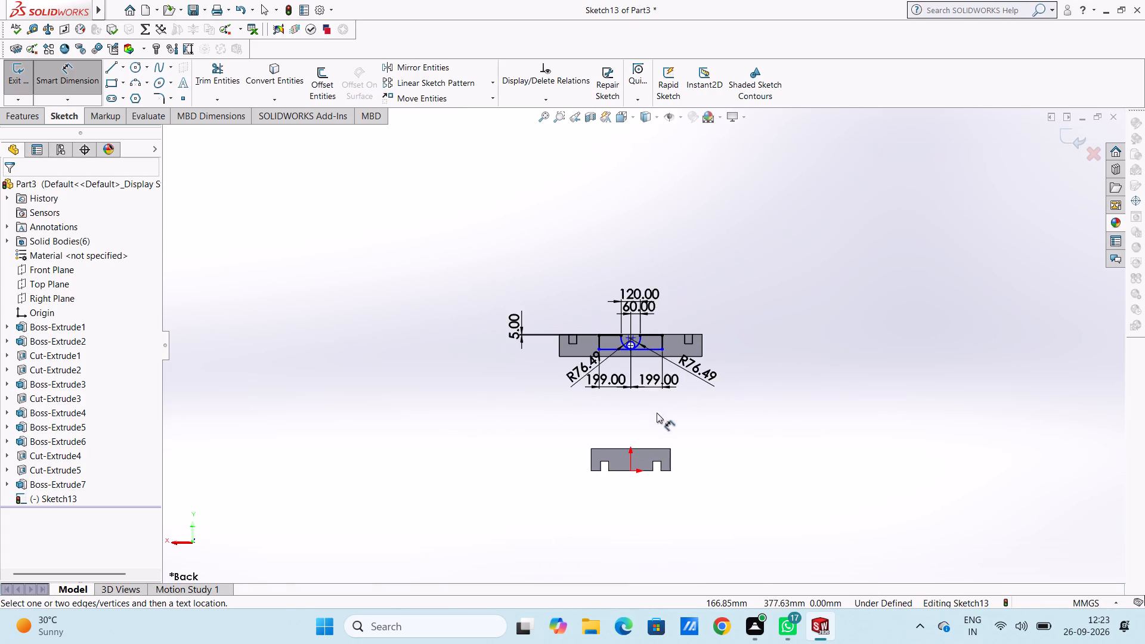
scroll(657, 413, "down", 5)
left_click(561, 226)
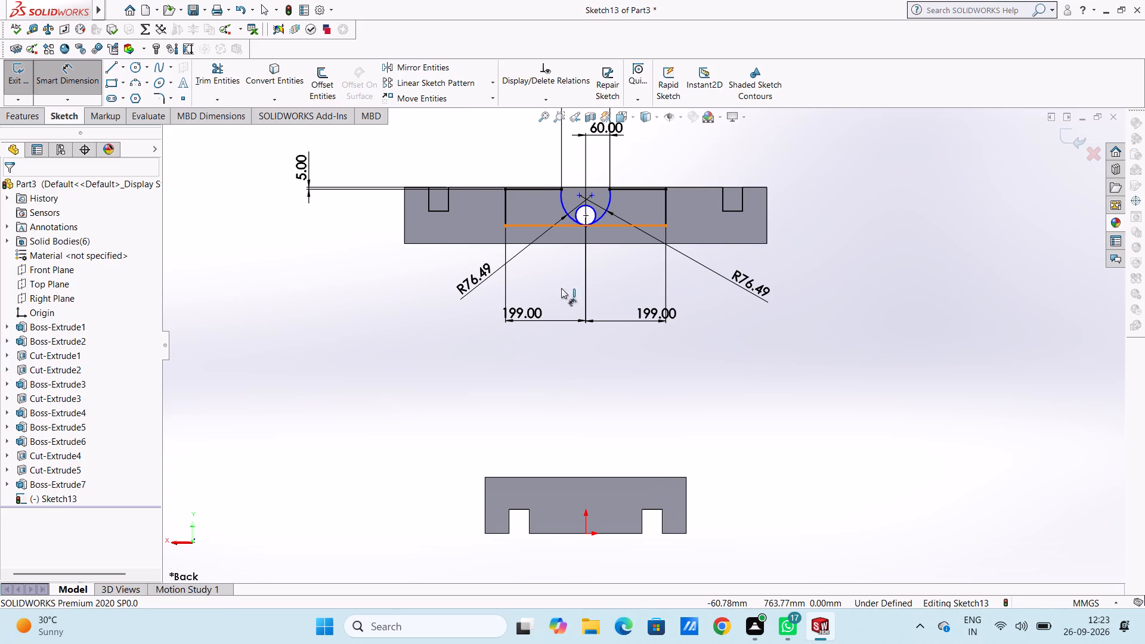
left_click(578, 477)
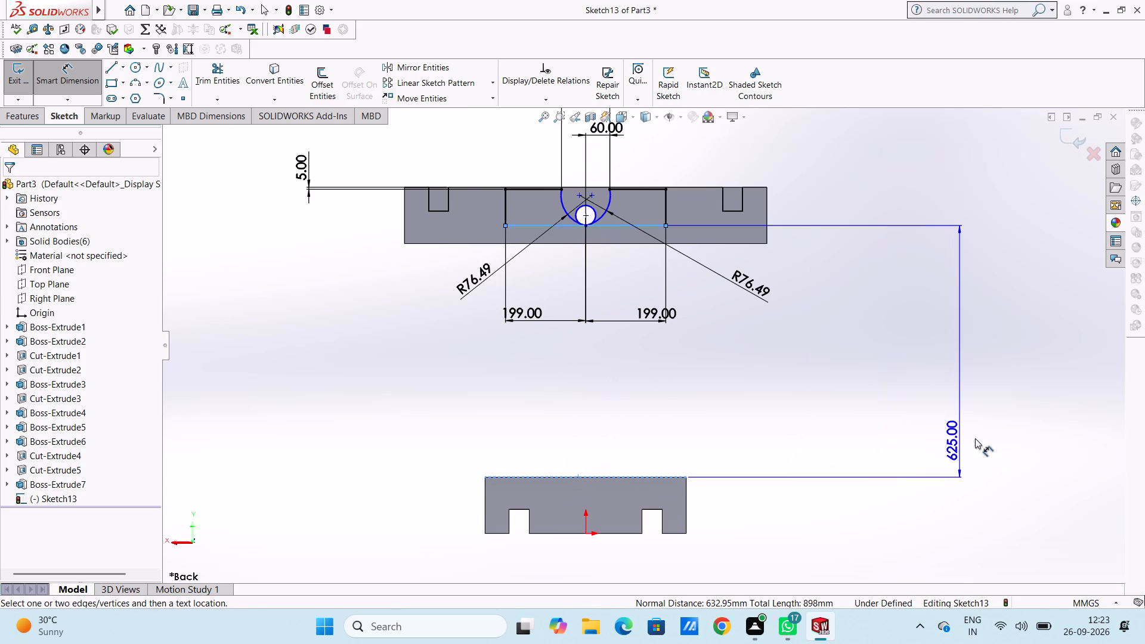
left_click(984, 436)
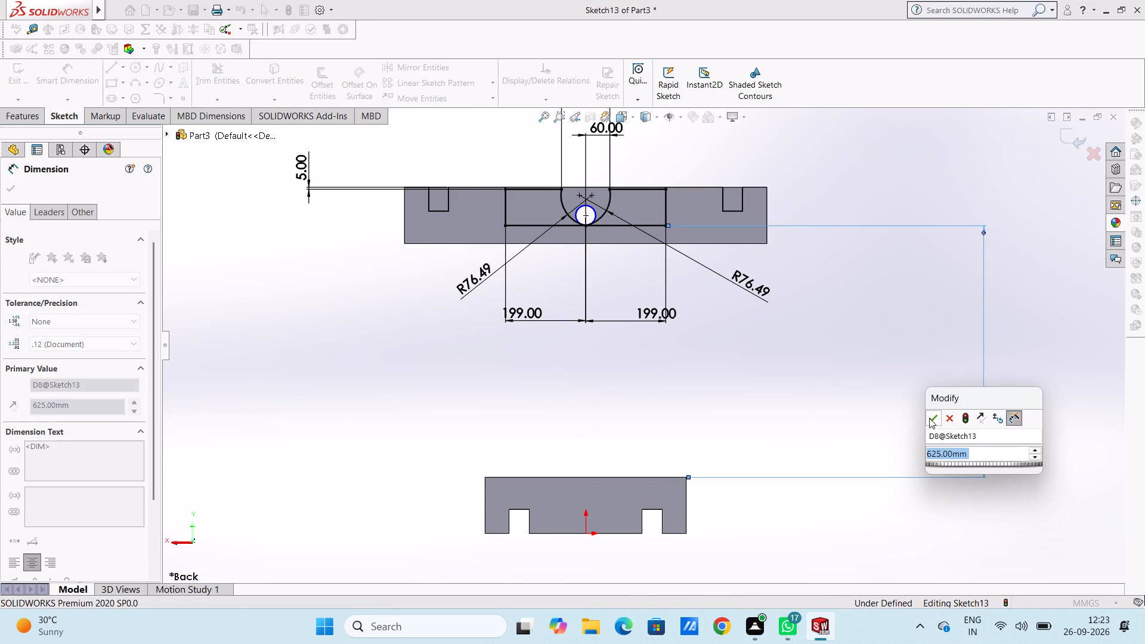
left_click(929, 418)
left_click(887, 340)
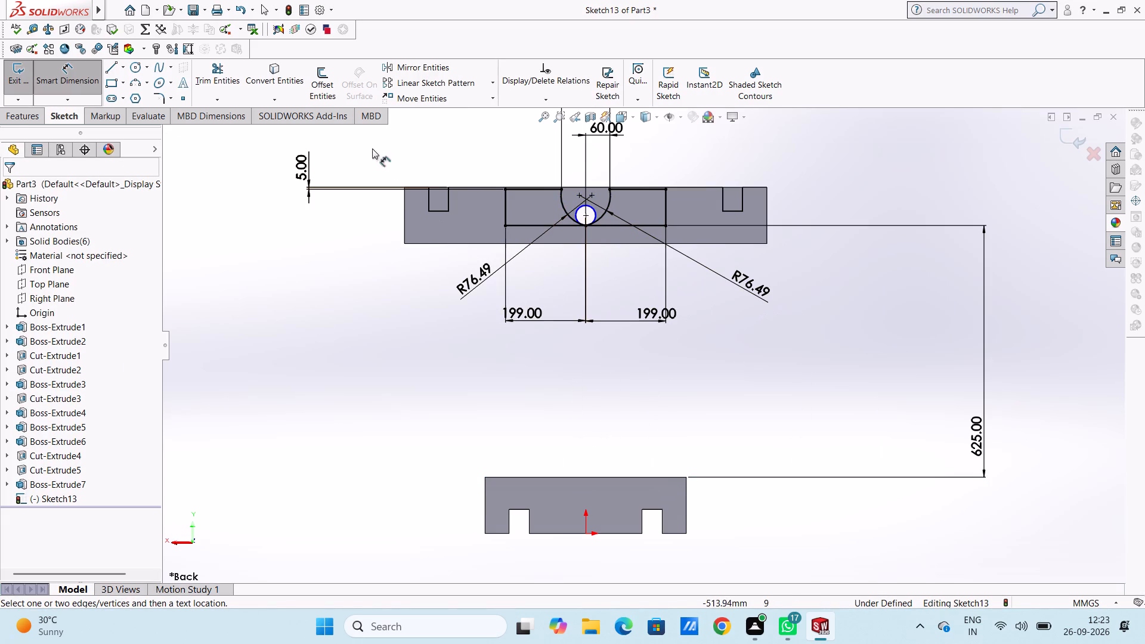
Trim away the small circle's upper portion and both short segments below the two arcs.
left_click(211, 66)
scroll(606, 217, "down", 6)
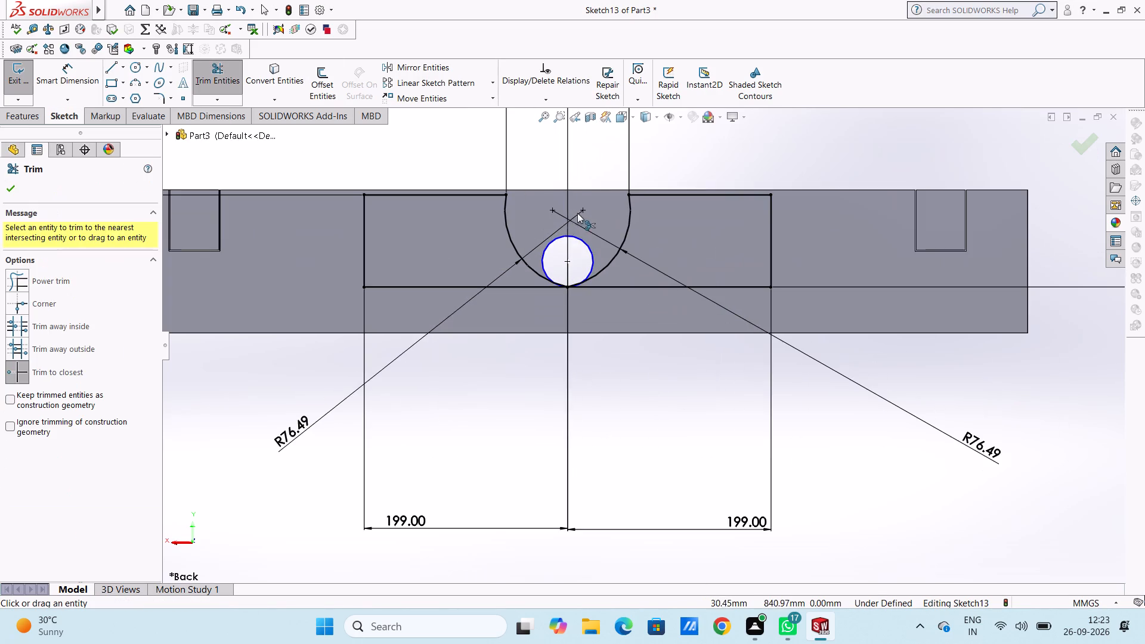
scroll(563, 236, "down", 4)
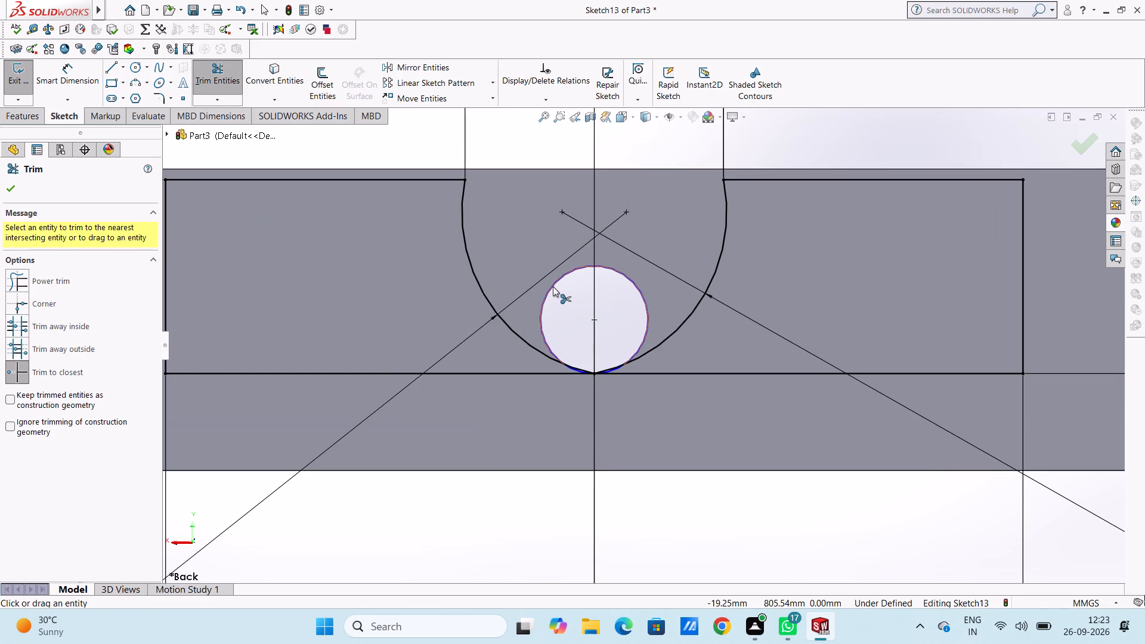
left_click(553, 286)
scroll(615, 381, "down", 7)
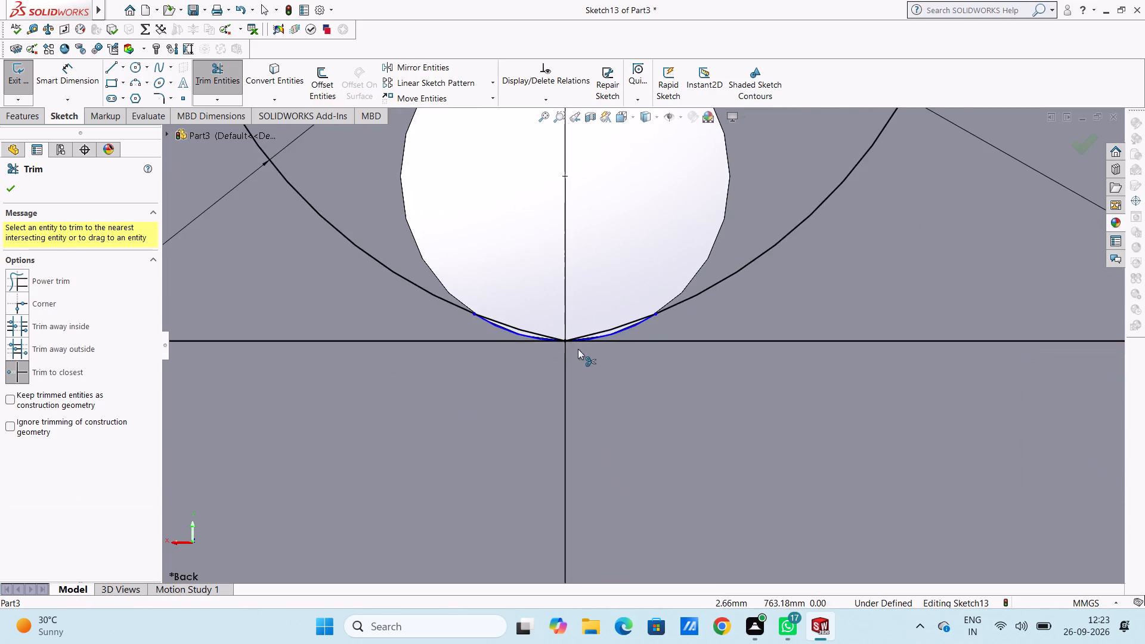
scroll(575, 349, "down", 4)
left_click(516, 327)
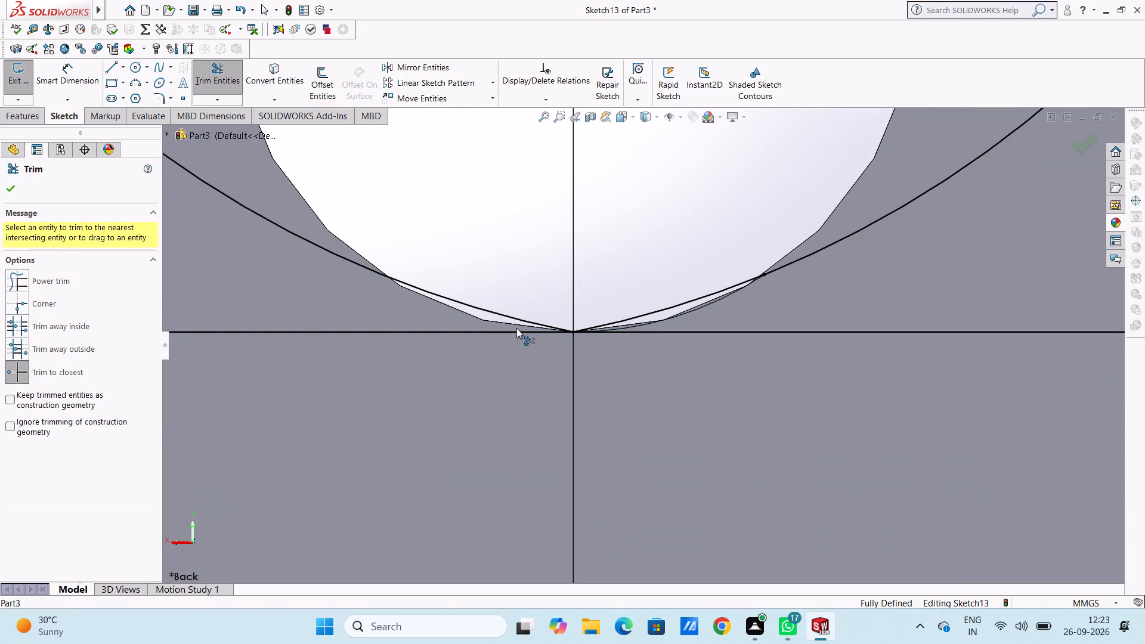
left_click(663, 323)
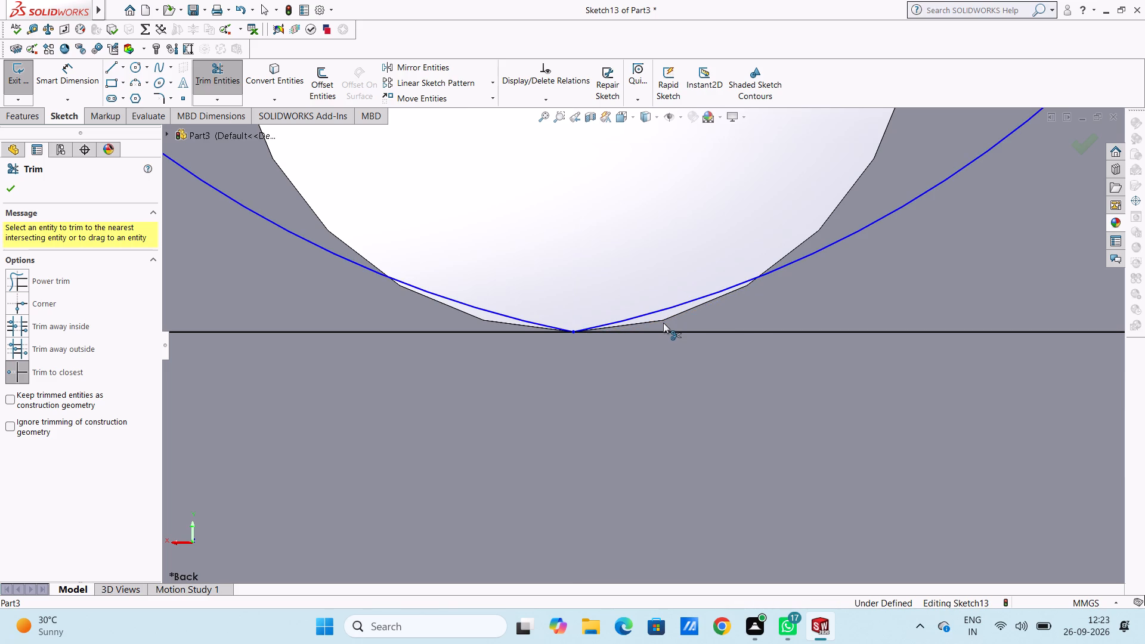
scroll(663, 323, "up", 16)
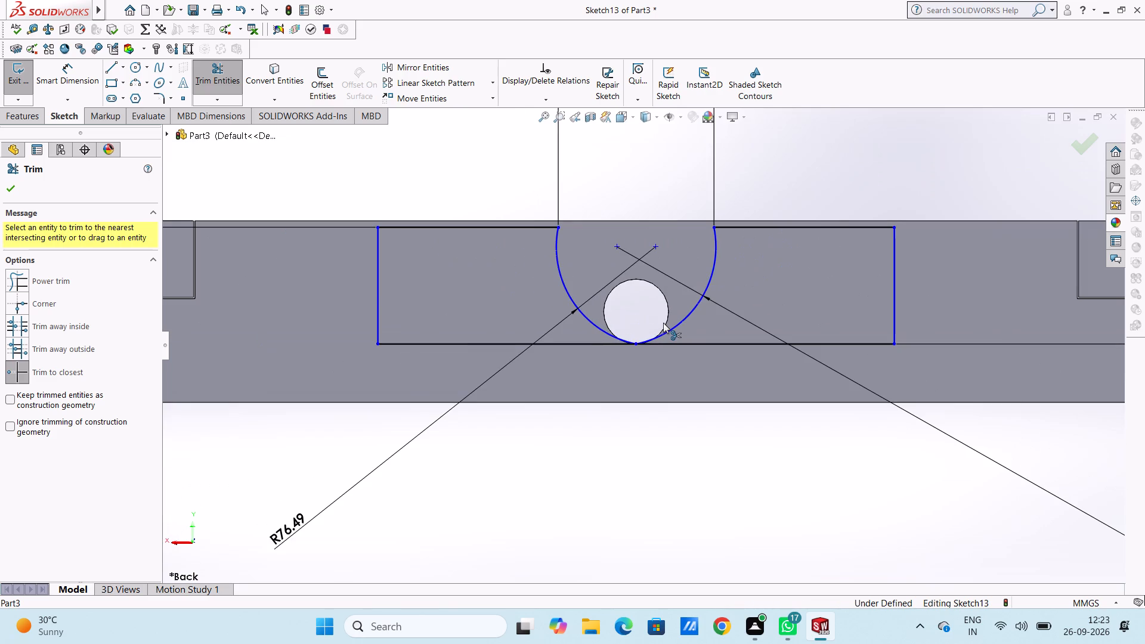
scroll(663, 323, "up", 3)
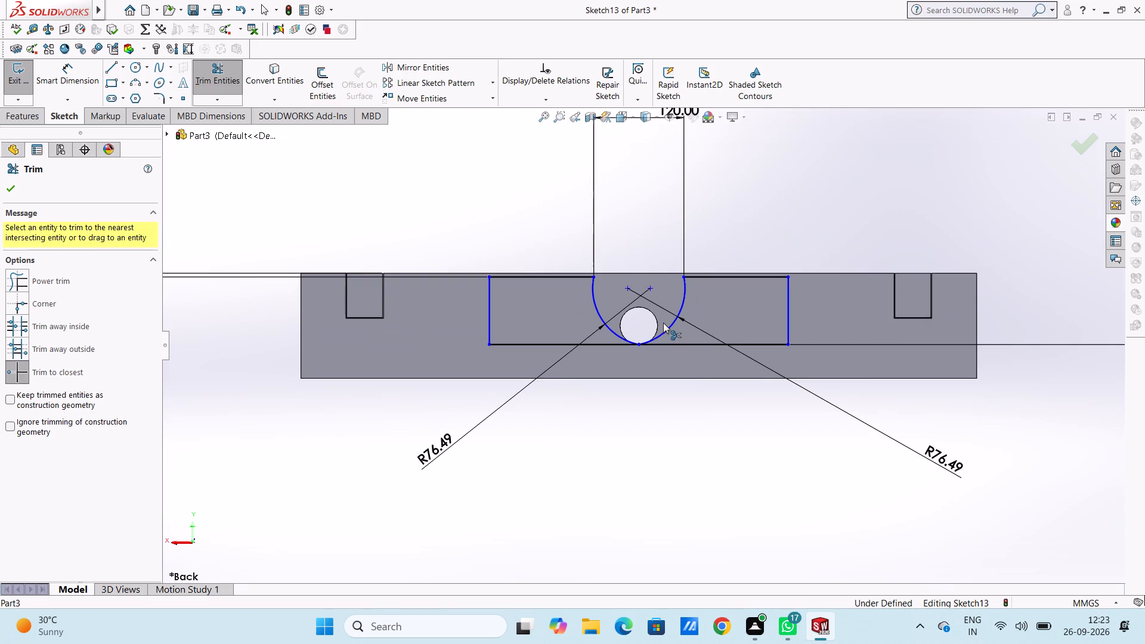
key("Escape")
key("Escape")
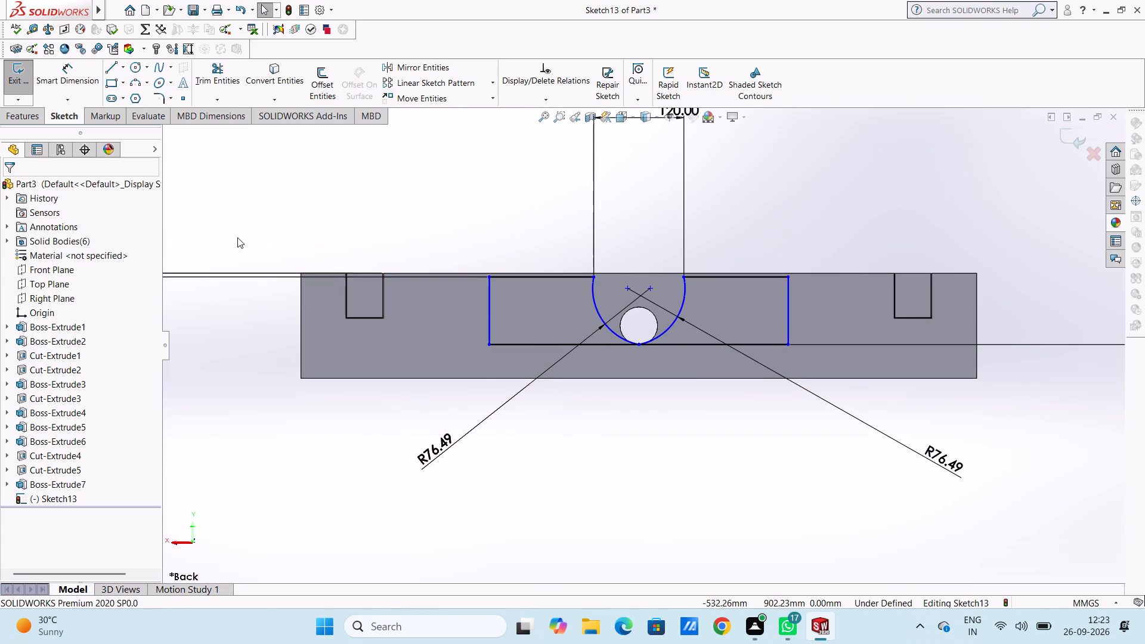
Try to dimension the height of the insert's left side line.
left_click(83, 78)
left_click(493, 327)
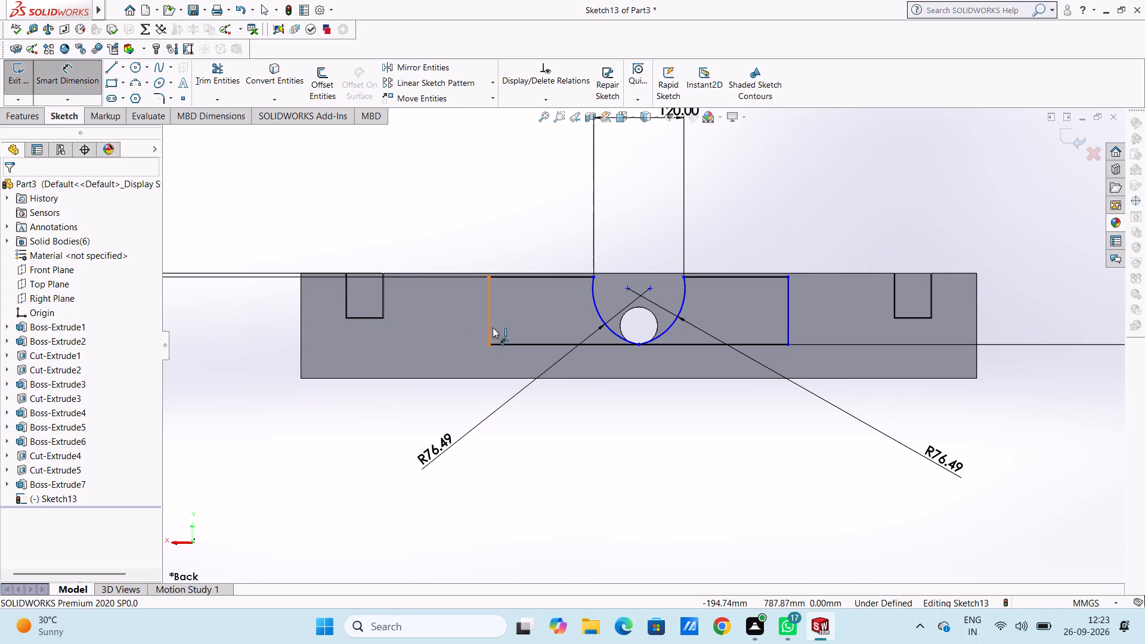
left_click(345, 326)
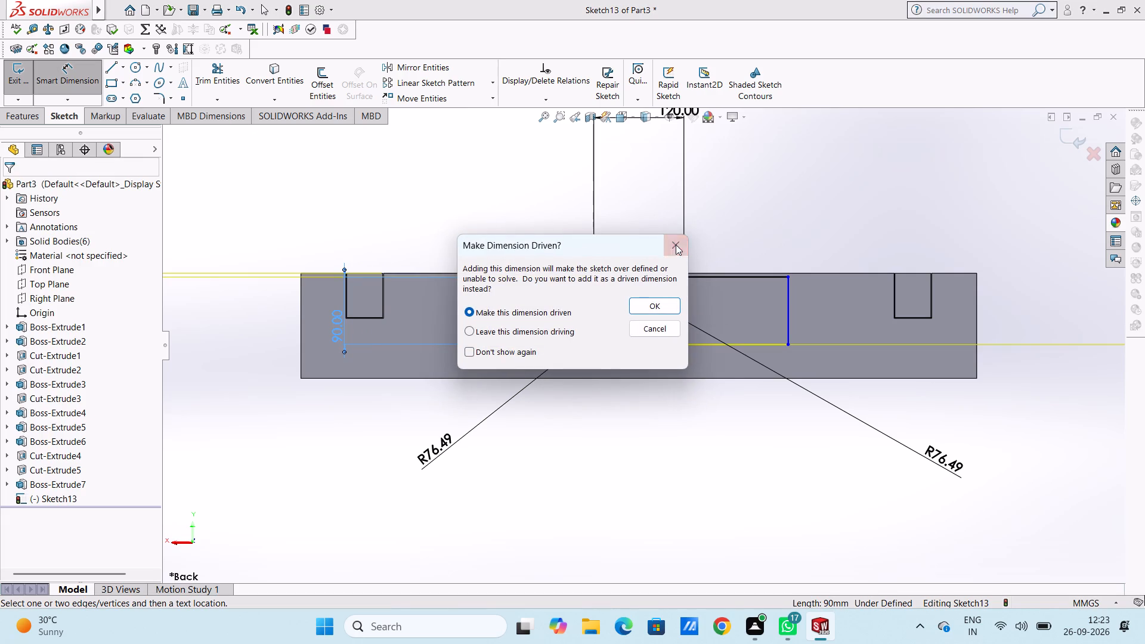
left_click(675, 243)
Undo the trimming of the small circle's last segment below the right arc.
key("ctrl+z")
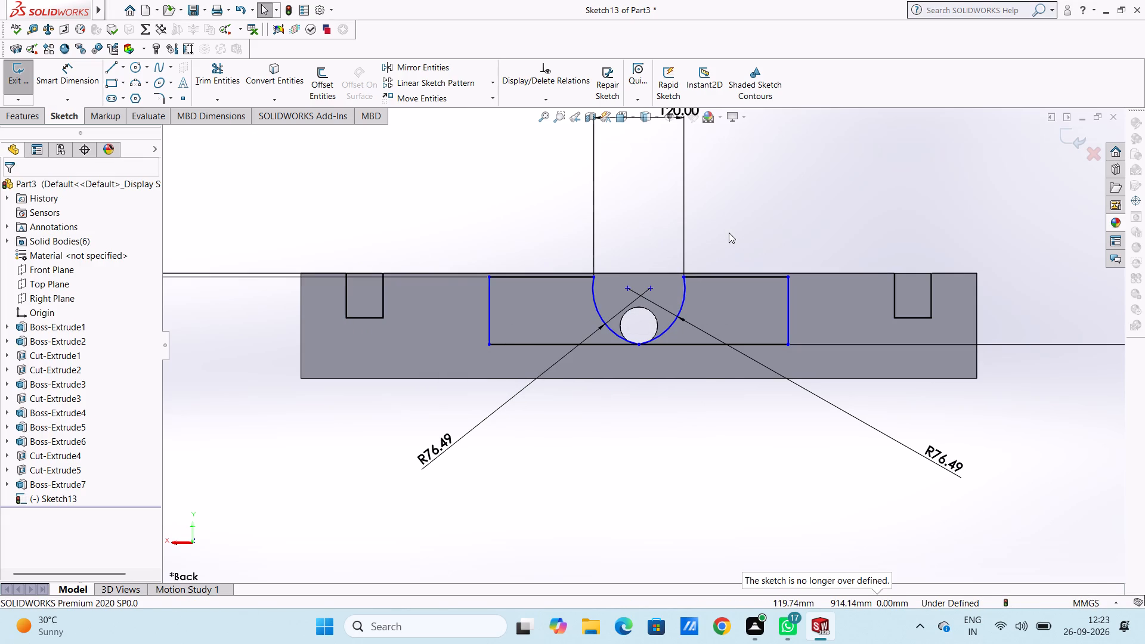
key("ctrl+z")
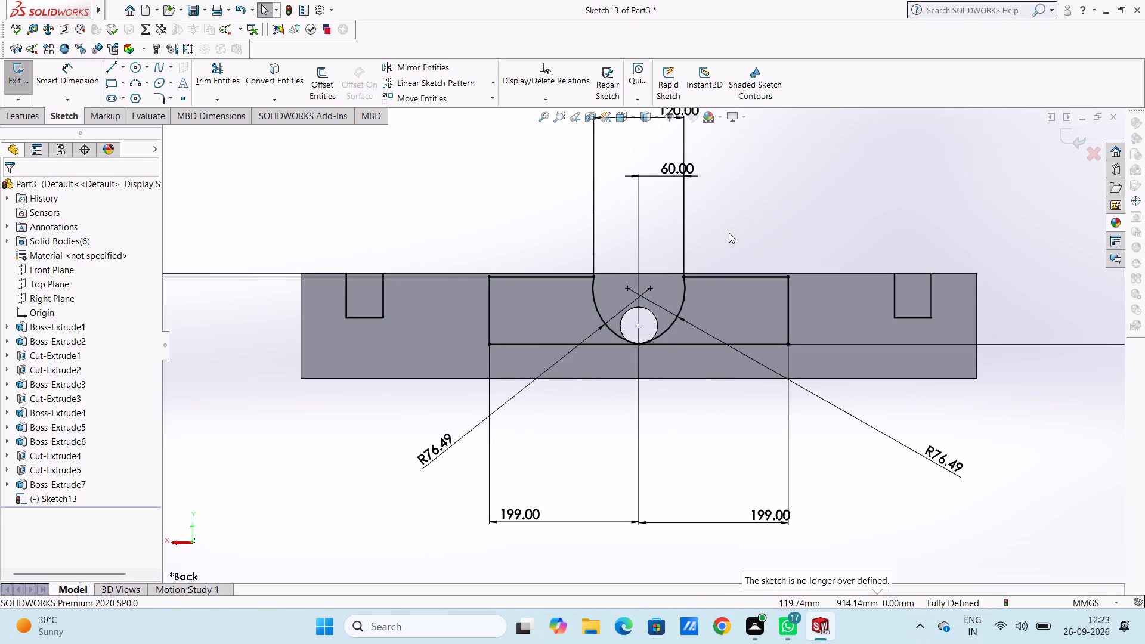
Trim away the small circle's remaining segment between the right arc and the insert's bottom line.
scroll(658, 386, "down", 5)
scroll(609, 243, "down", 4)
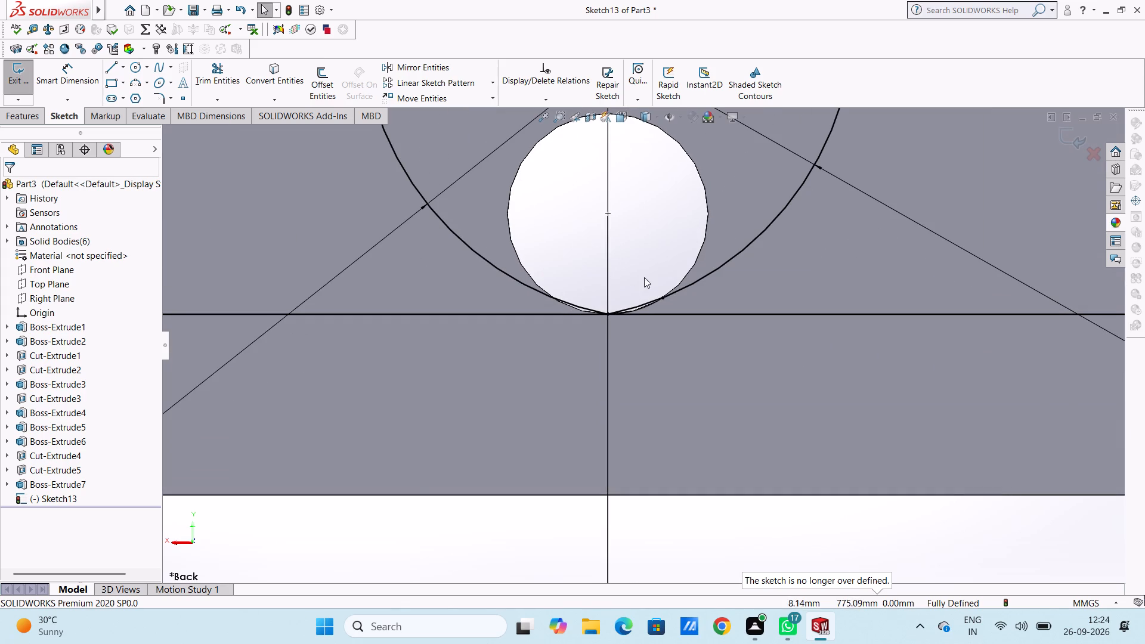
left_click(228, 73)
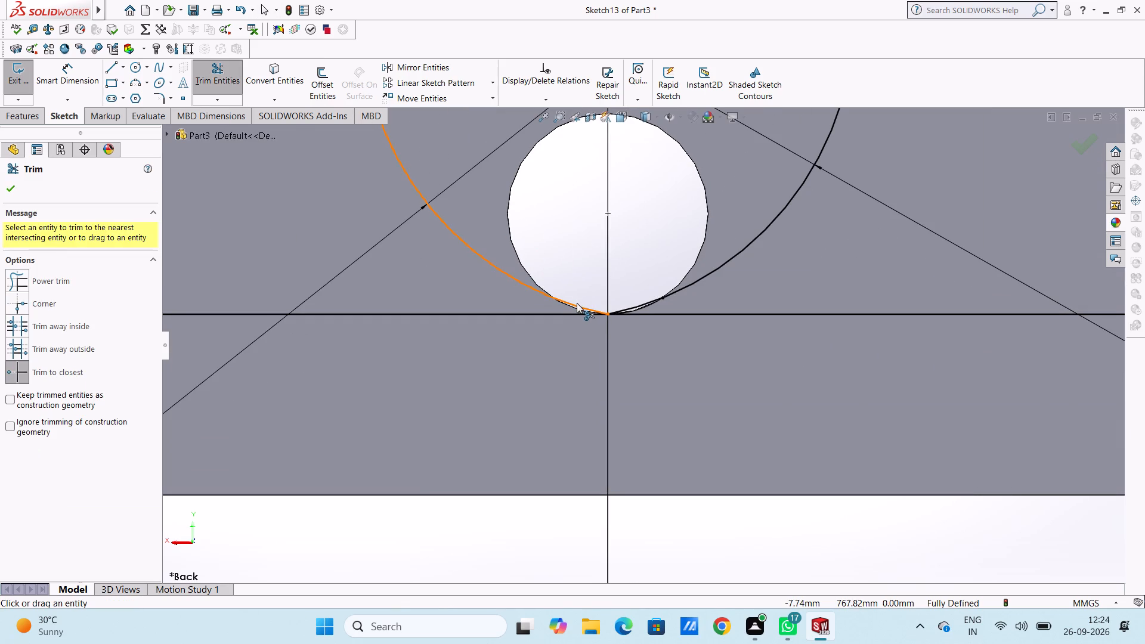
scroll(579, 306, "down", 6)
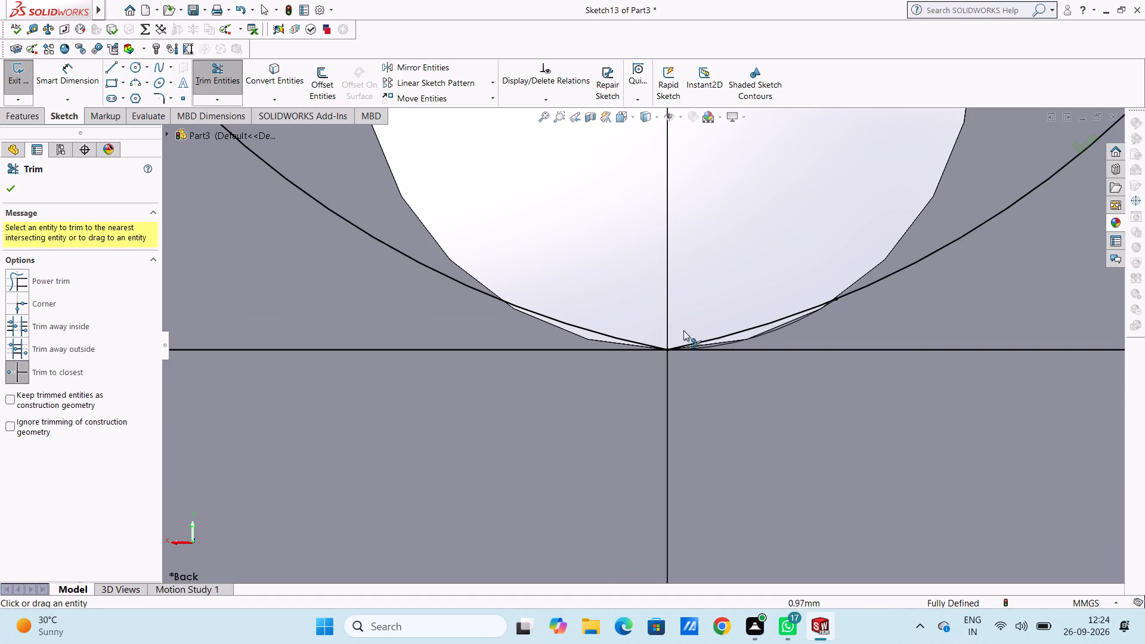
left_click(766, 334)
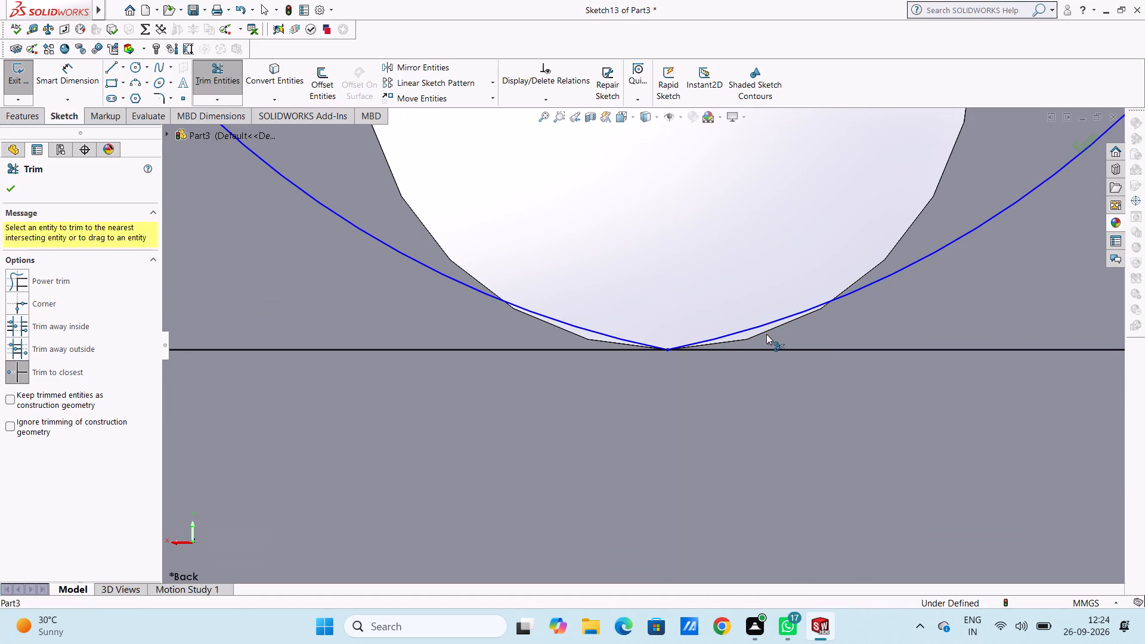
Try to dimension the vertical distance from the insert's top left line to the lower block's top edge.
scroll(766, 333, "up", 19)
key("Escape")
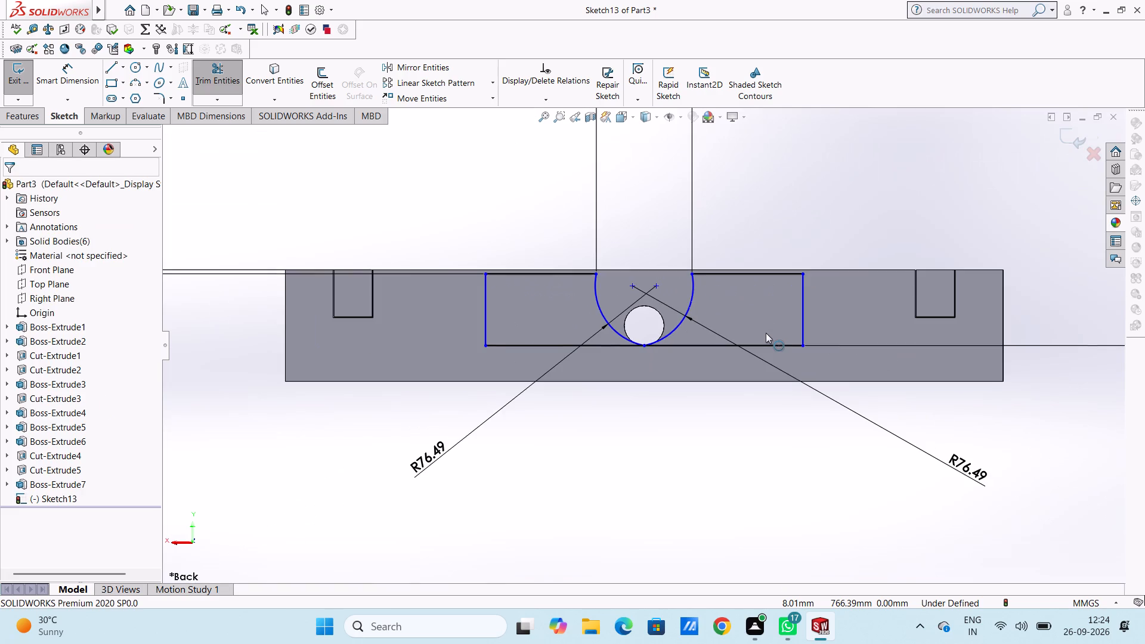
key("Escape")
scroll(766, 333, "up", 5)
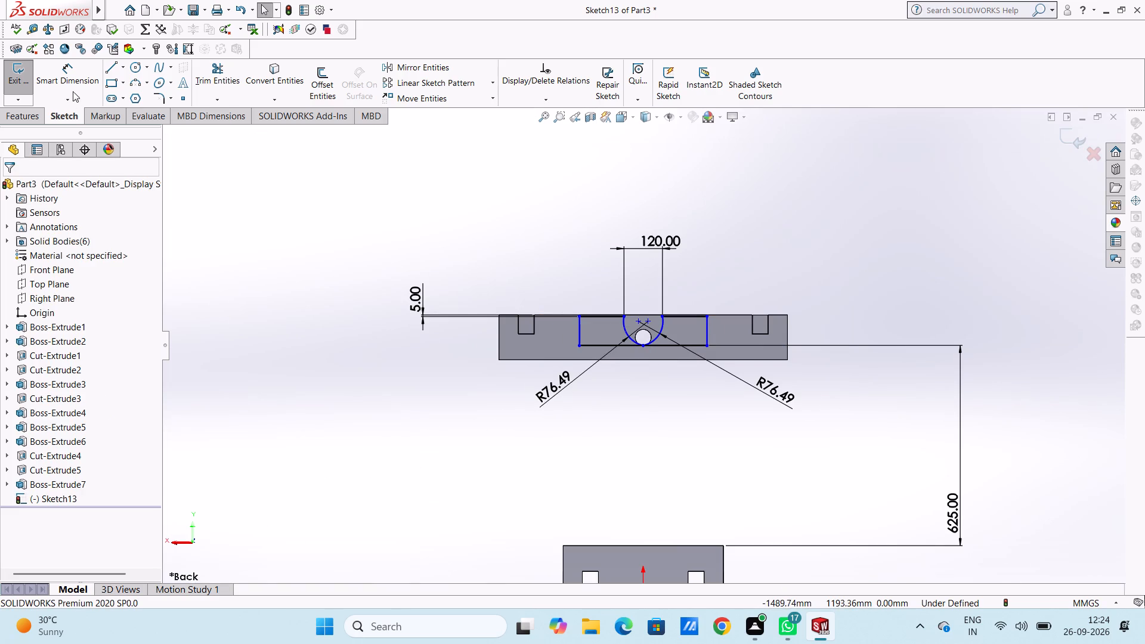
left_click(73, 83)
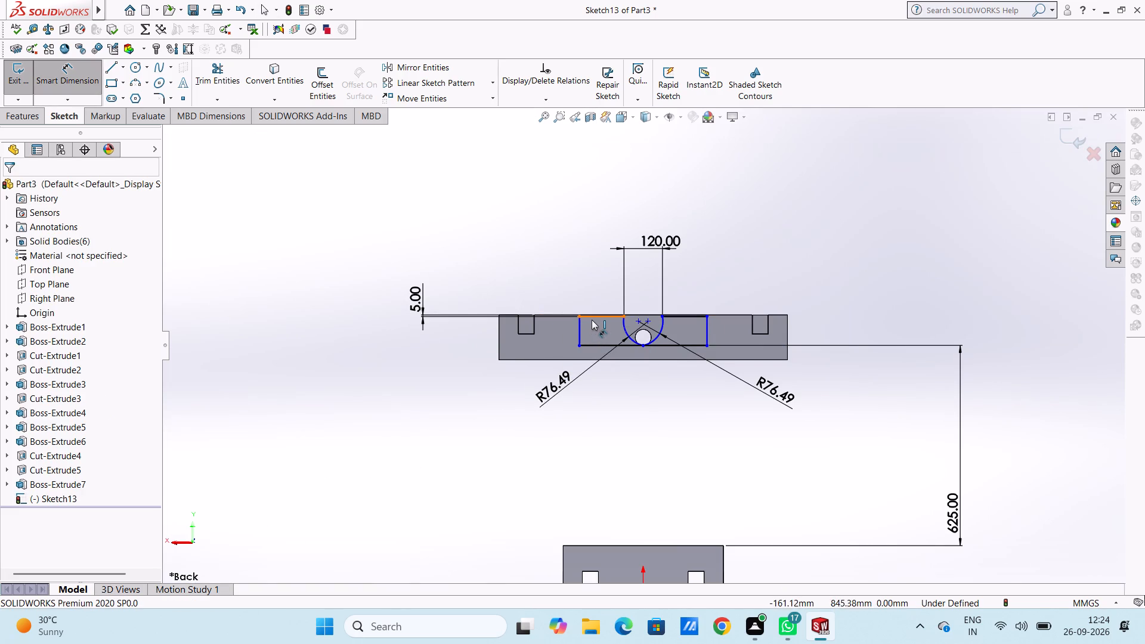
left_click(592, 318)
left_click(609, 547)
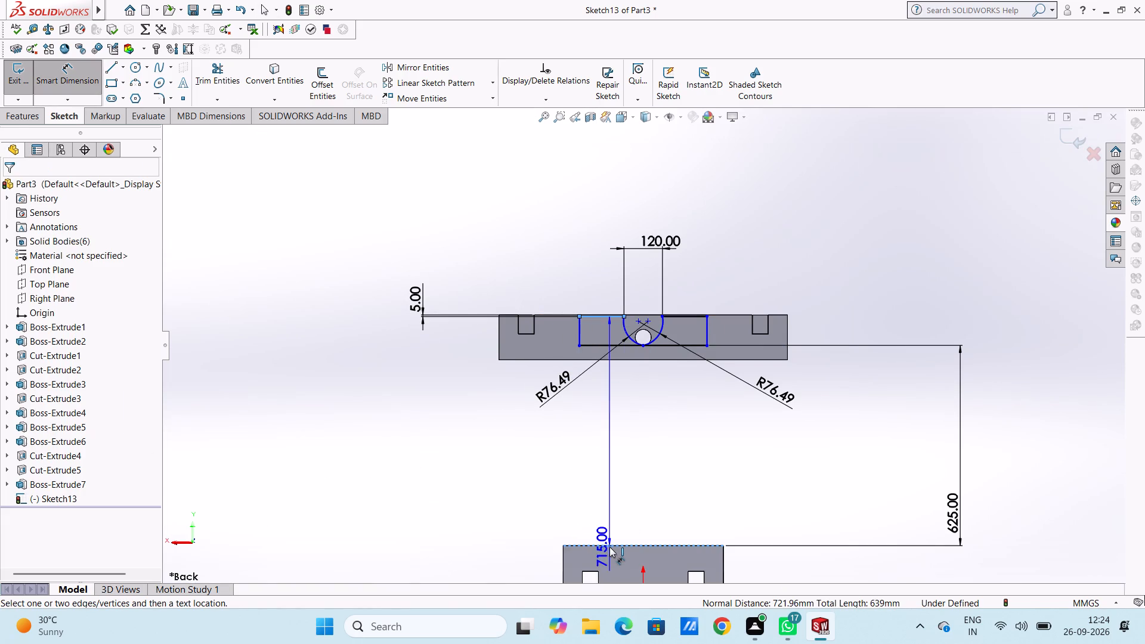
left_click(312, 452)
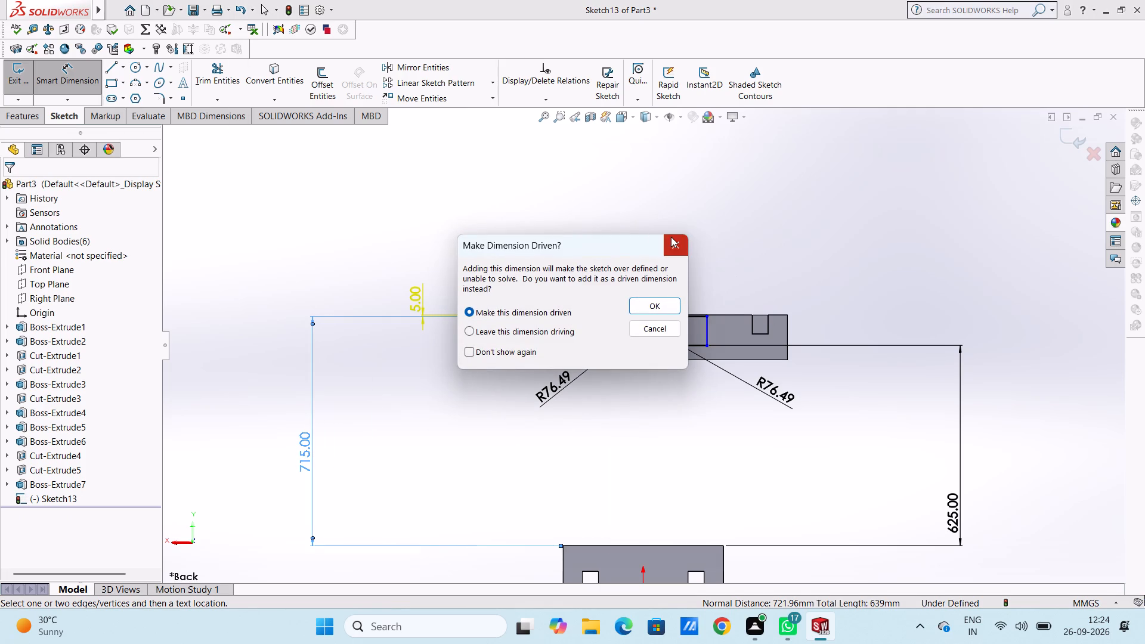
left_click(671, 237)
Dimension the insert's right side line at 199 mm from the point where the two arcs meet.
scroll(657, 339, "down", 5)
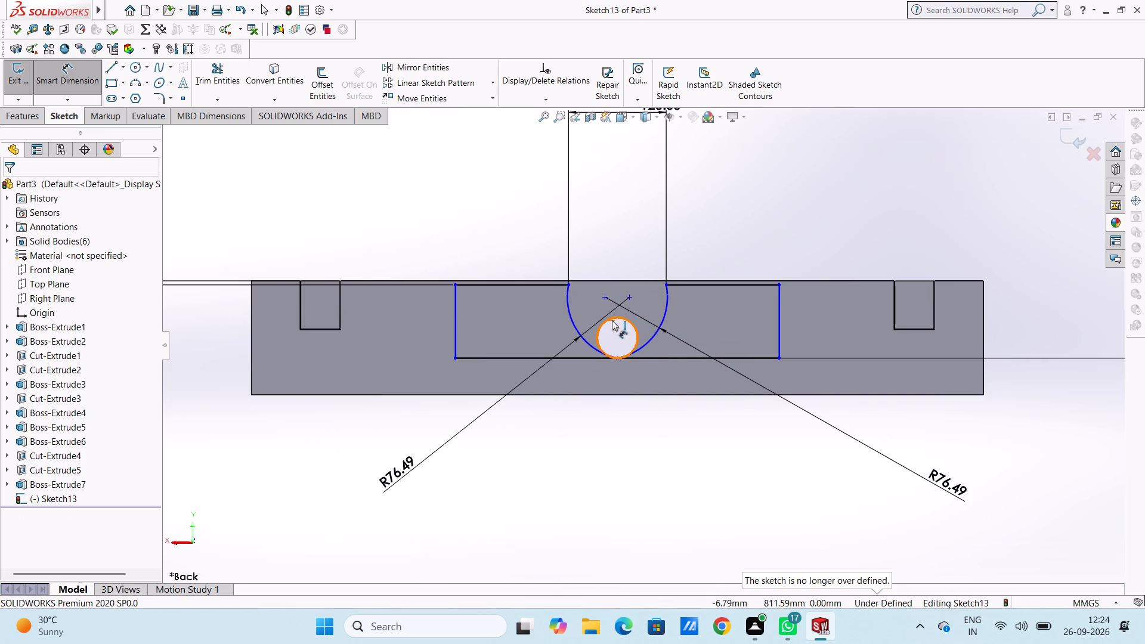
left_click(616, 358)
left_click(779, 316)
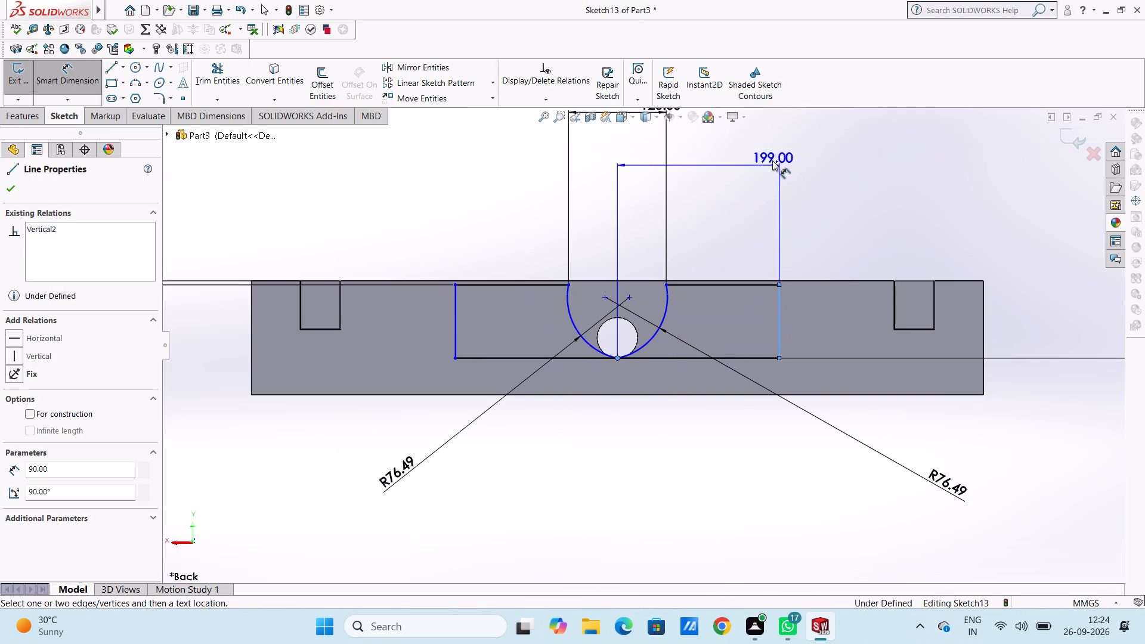
left_click(770, 153)
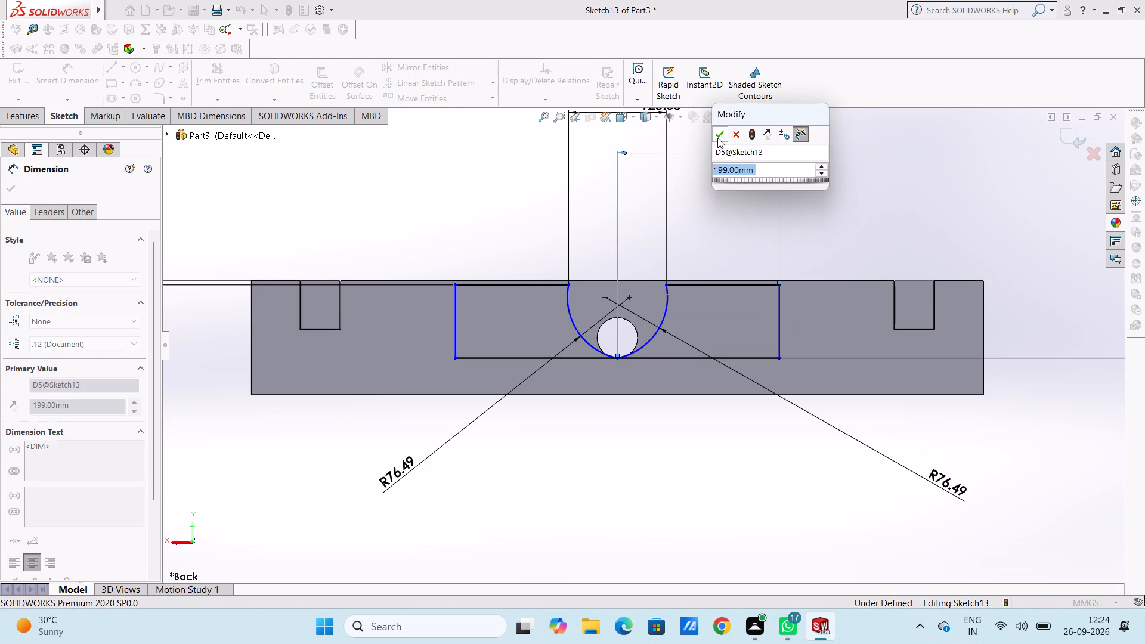
left_click(717, 138)
left_click(448, 168)
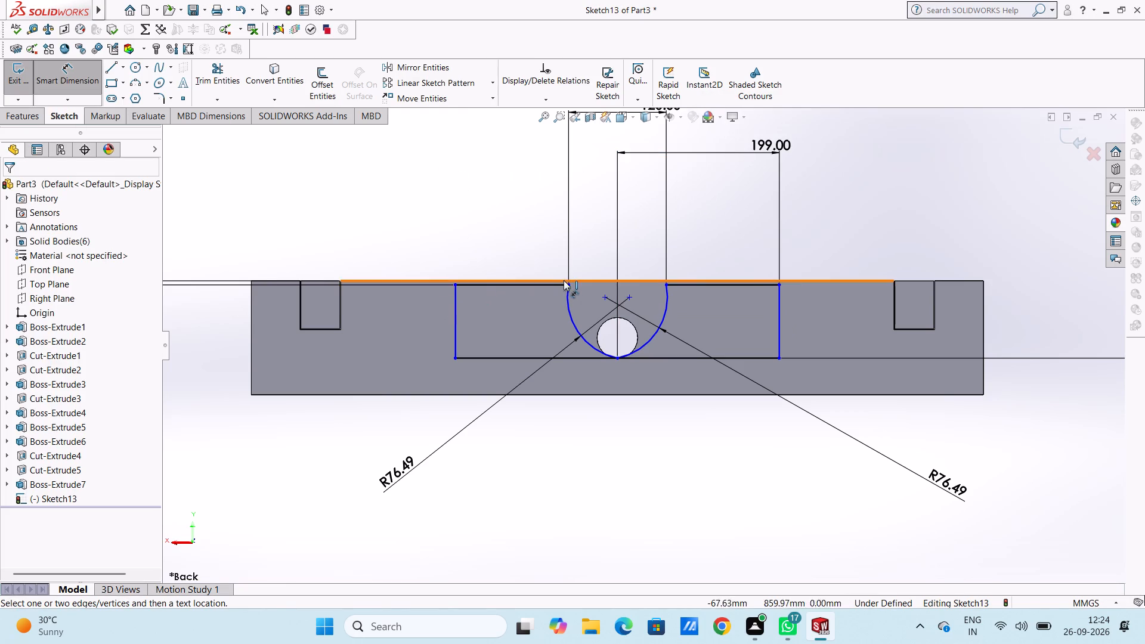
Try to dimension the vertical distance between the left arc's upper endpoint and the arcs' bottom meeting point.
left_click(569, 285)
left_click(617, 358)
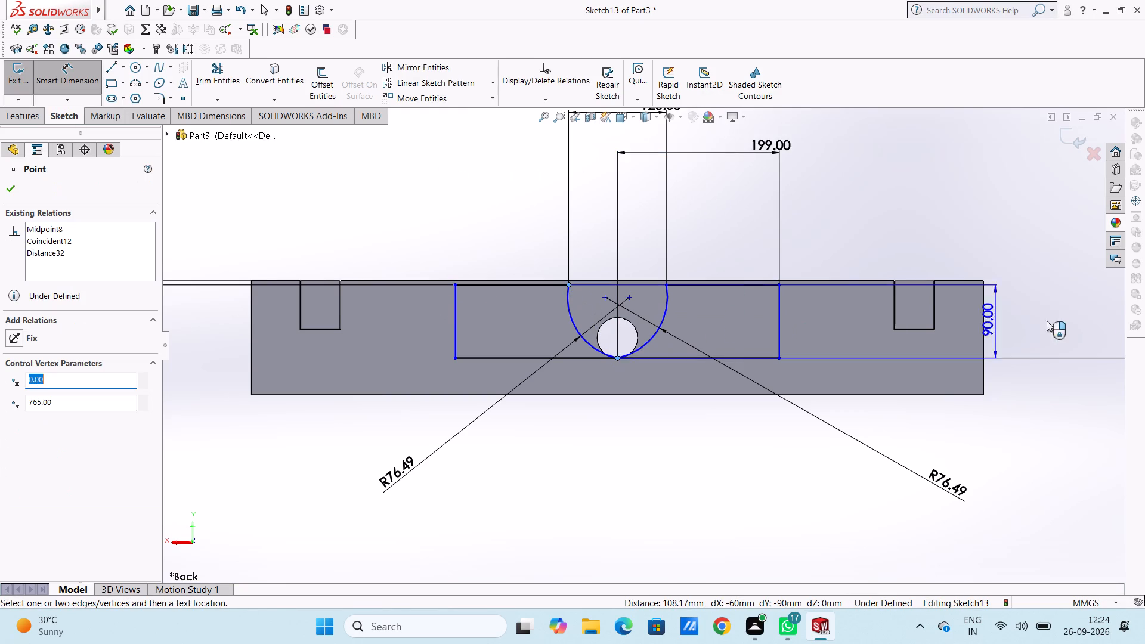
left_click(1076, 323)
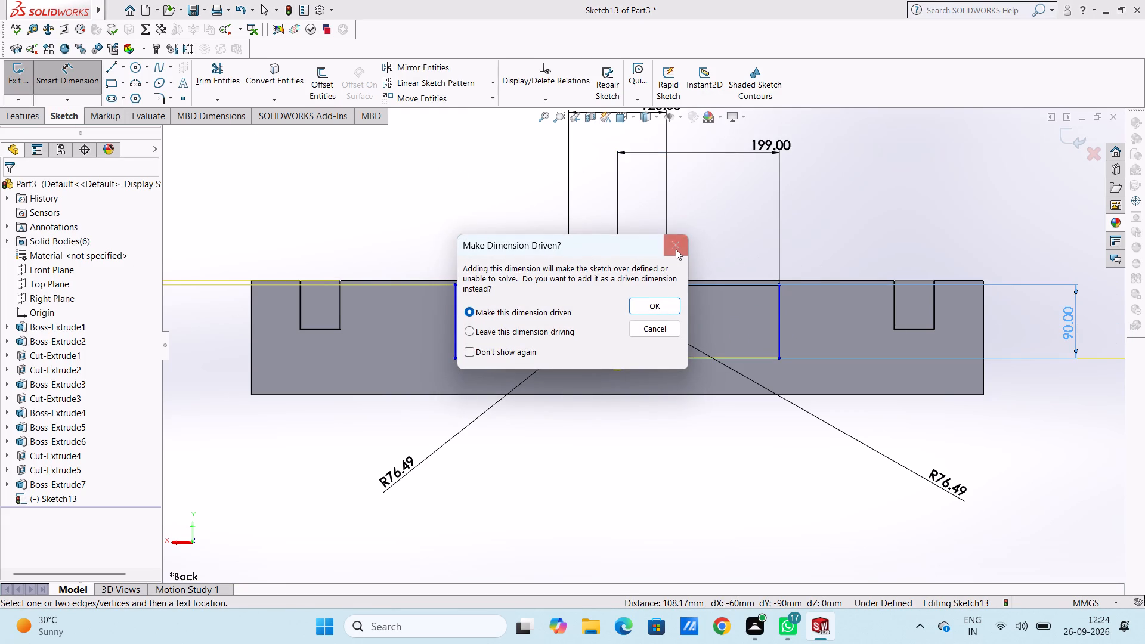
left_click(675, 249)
Dimension the insert's left side line at 199 mm horizontally from the origin.
scroll(656, 296, "up", 4)
scroll(629, 377, "down", 6)
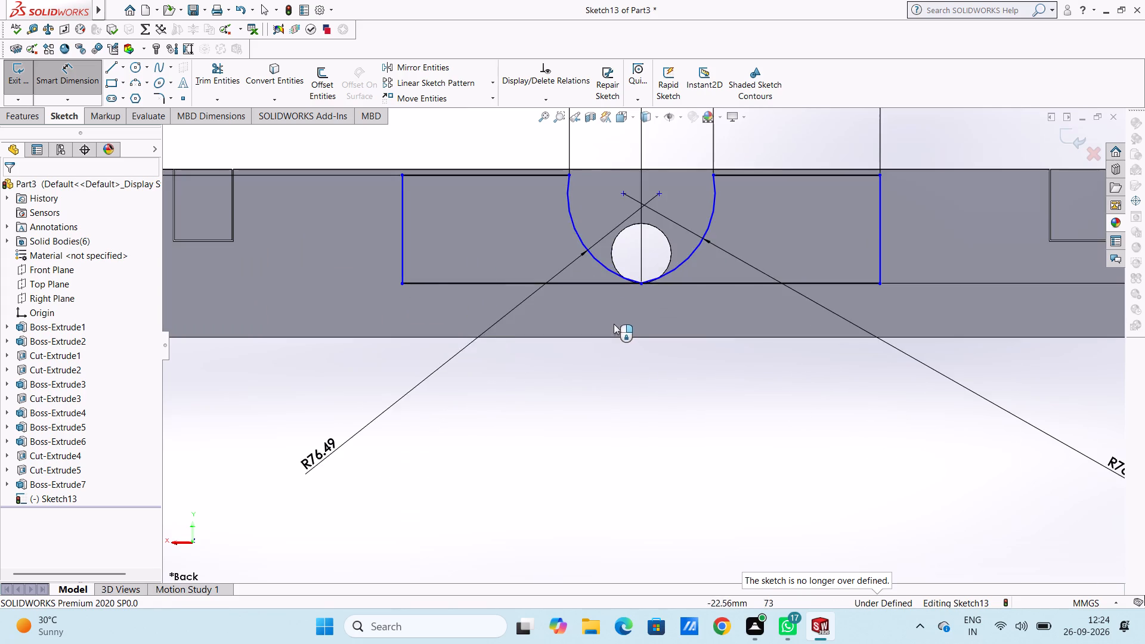
scroll(614, 324, "up", 6)
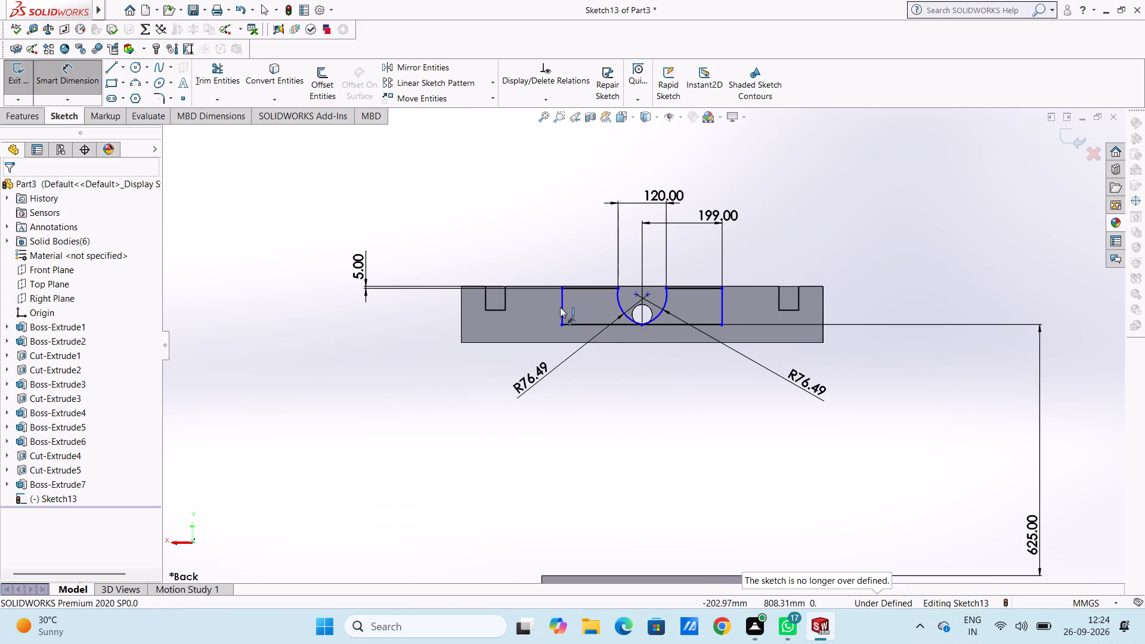
left_click(560, 307)
scroll(605, 367, "up", 5)
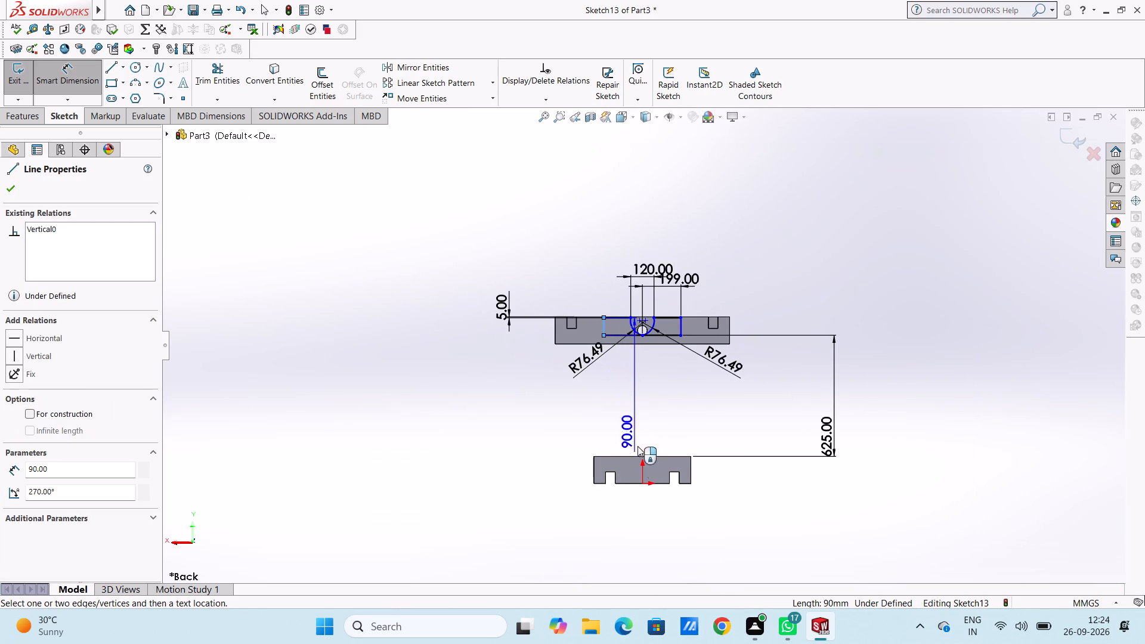
left_click(642, 482)
left_click(628, 537)
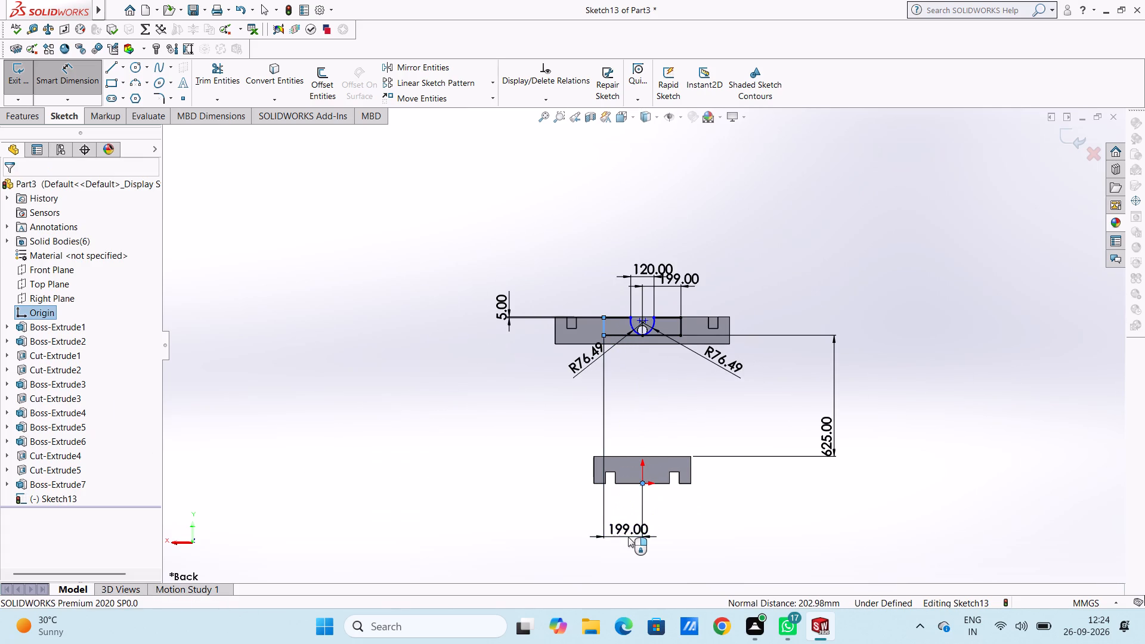
left_click(580, 516)
left_click(502, 456)
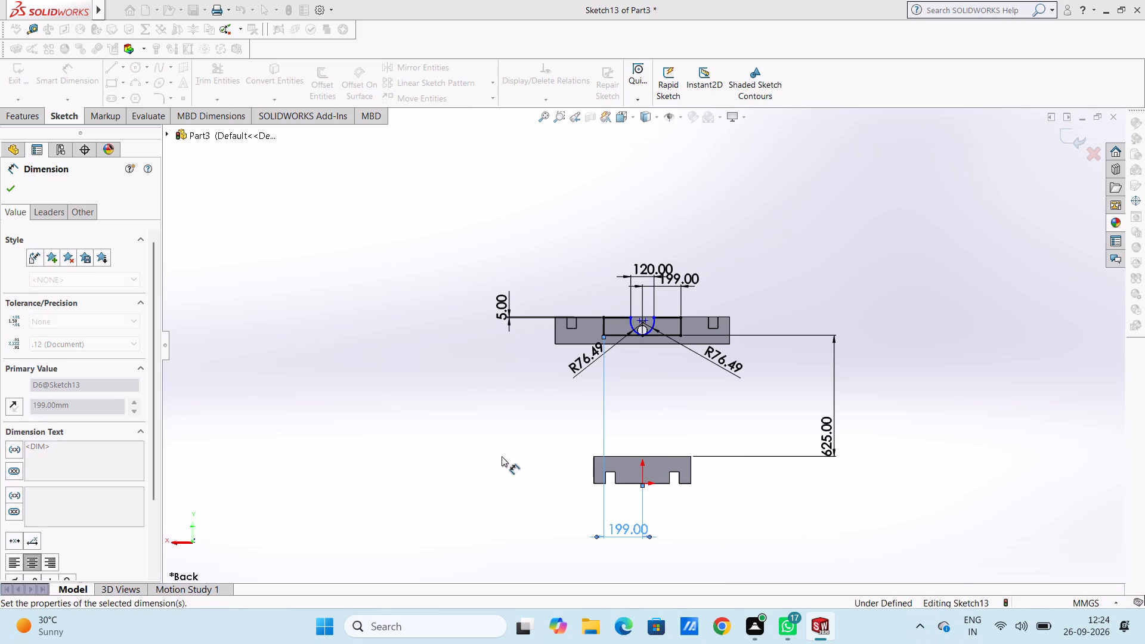
Dimension the left arc's upper endpoint at 60 mm horizontally from the arcs' bottom meeting point.
scroll(643, 364, "down", 6)
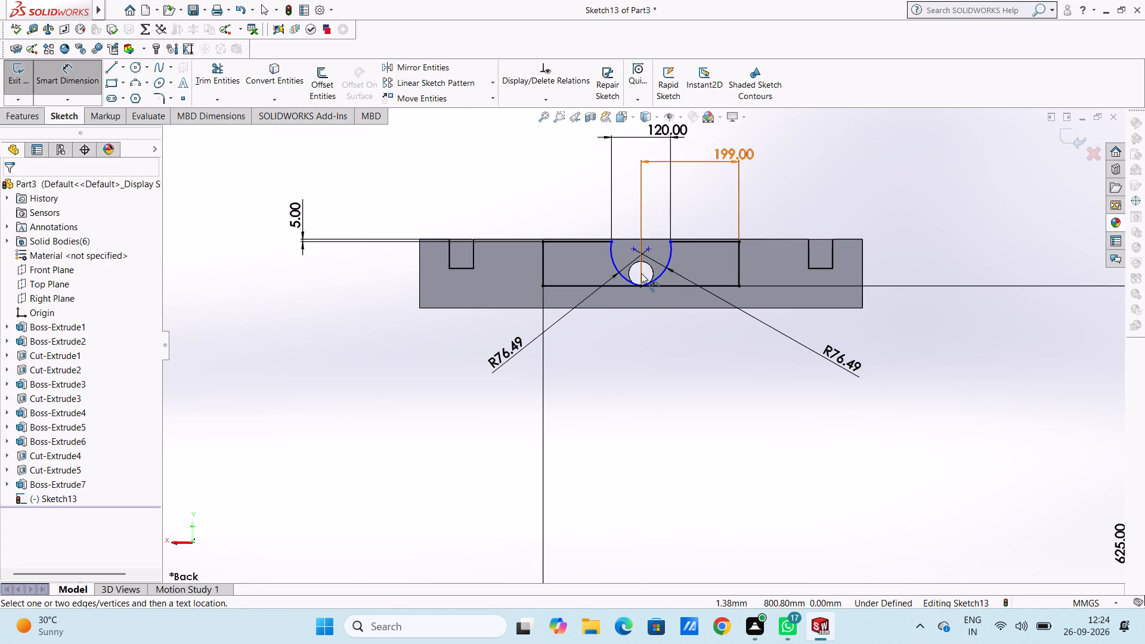
left_click(643, 289)
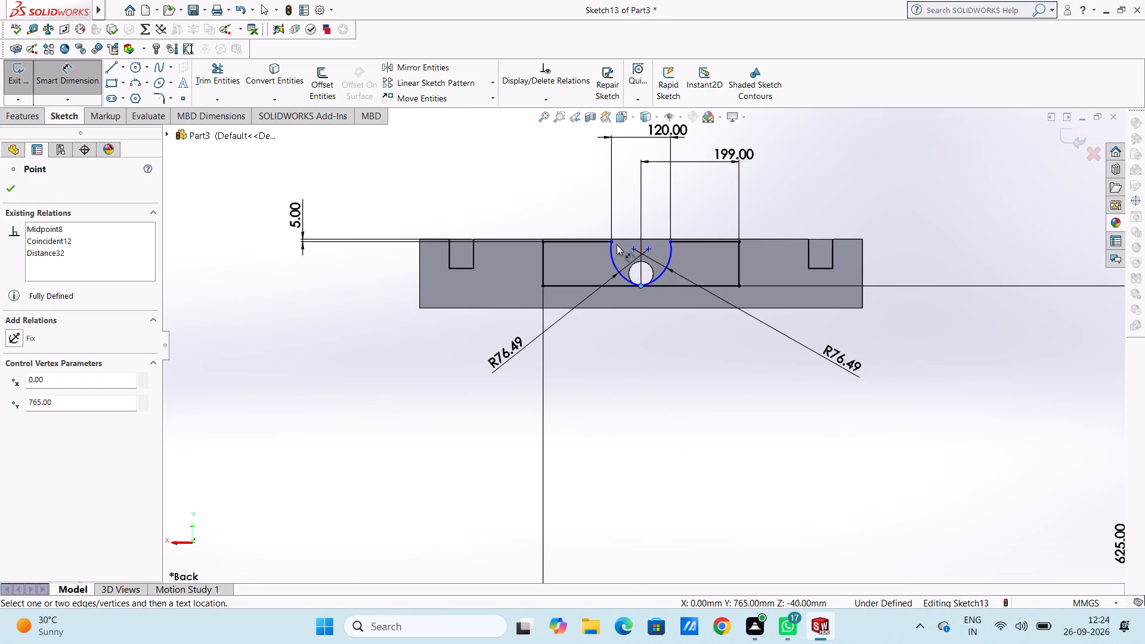
left_click(614, 241)
left_click(617, 418)
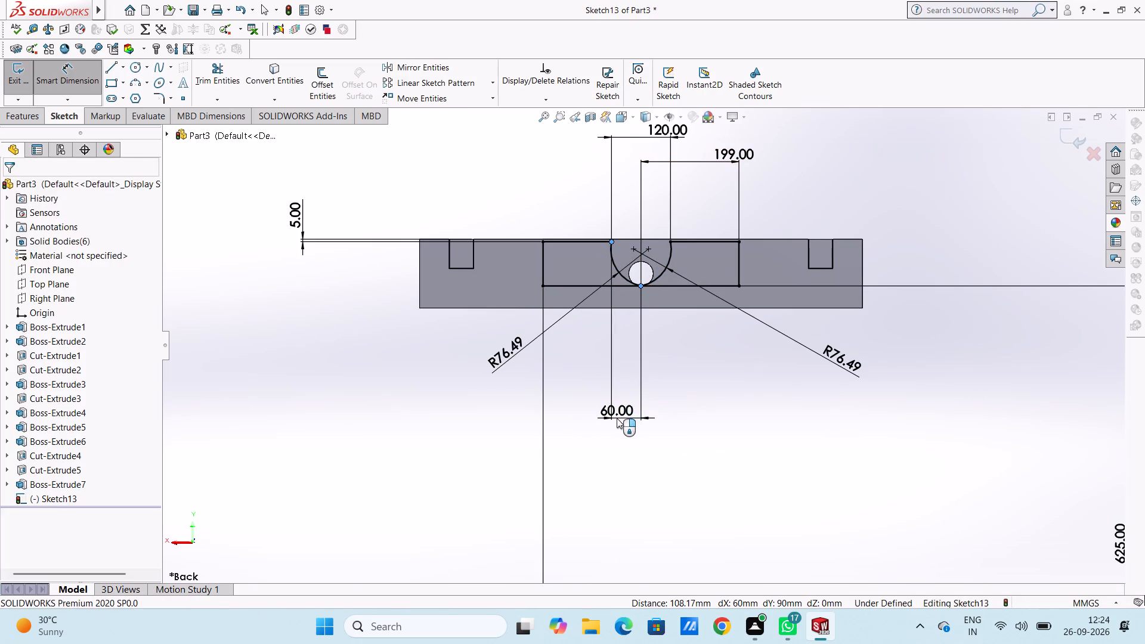
left_click(567, 398)
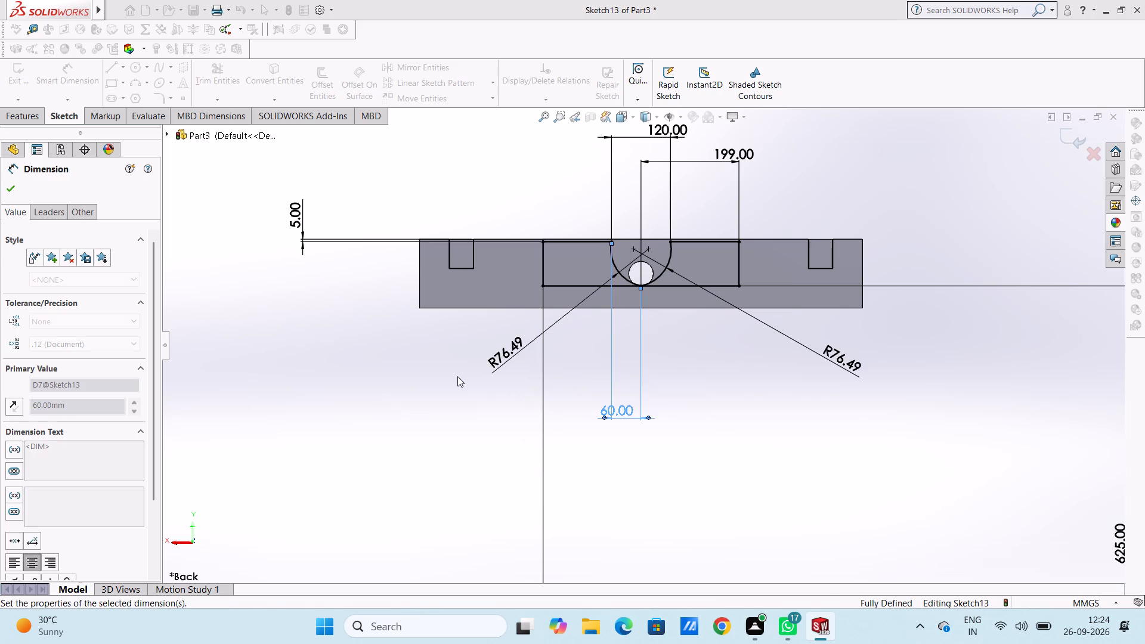
left_click(457, 376)
Extrude both insert regions beside the arcs 60 mm blind as separate bodies, with merge result off.
middle_click_drag(403, 320, 432, 372)
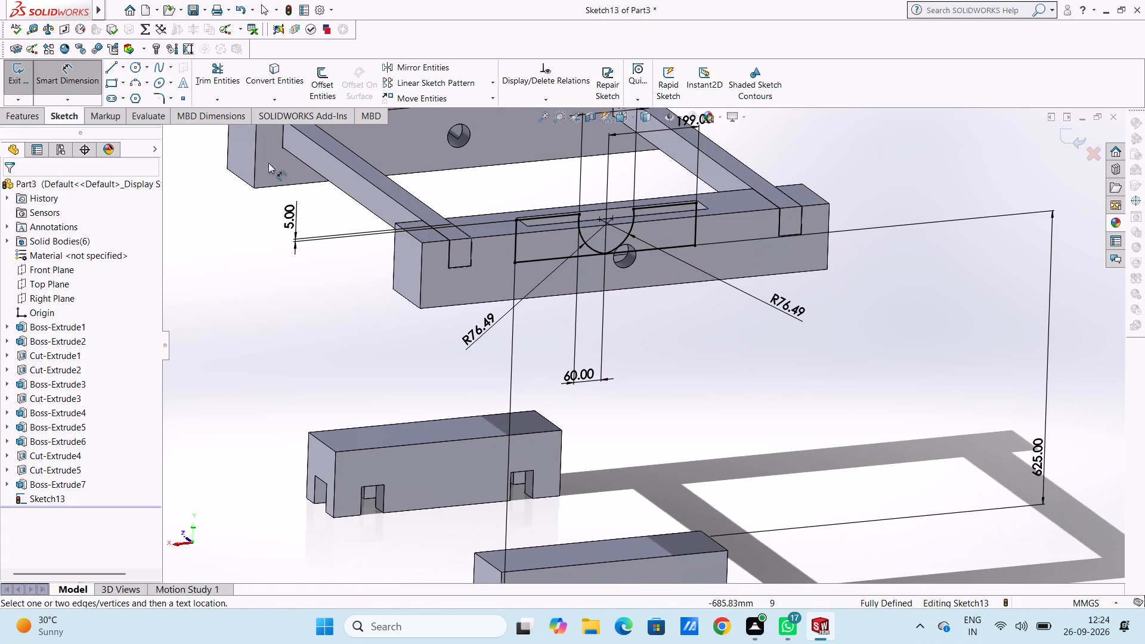
left_click(73, 72)
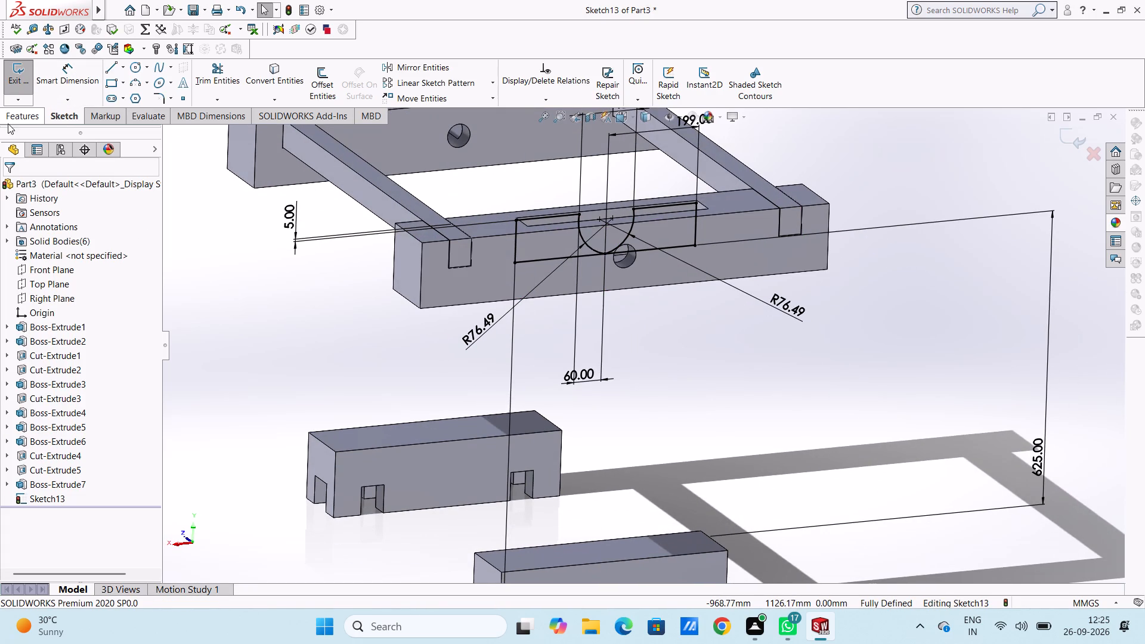
left_click(16, 114)
left_click(33, 77)
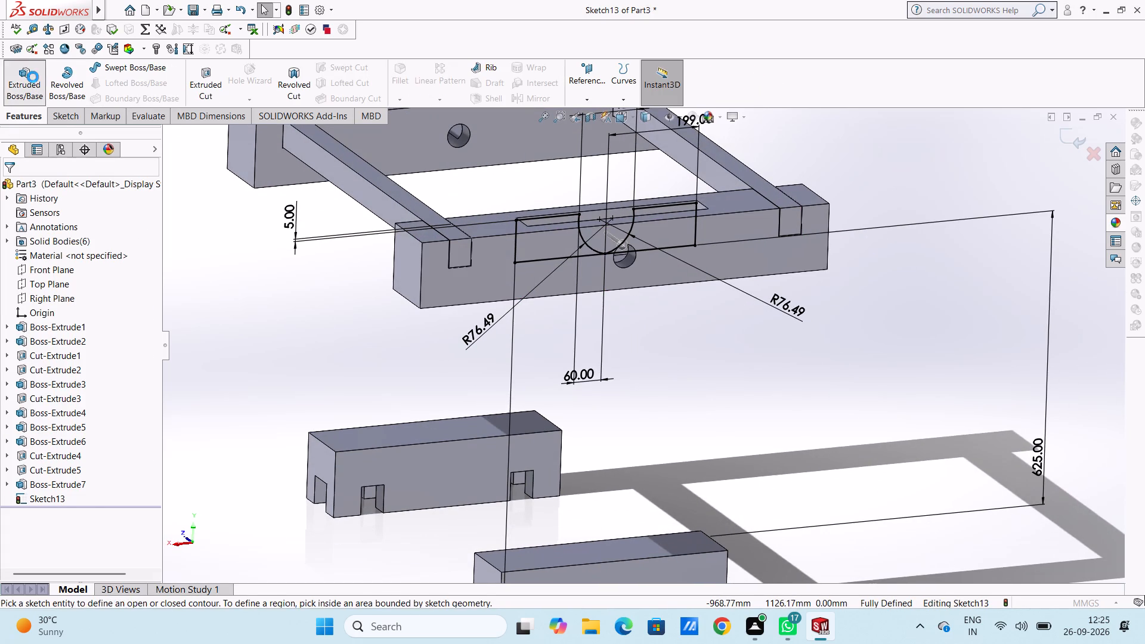
left_click(554, 225)
left_click(652, 212)
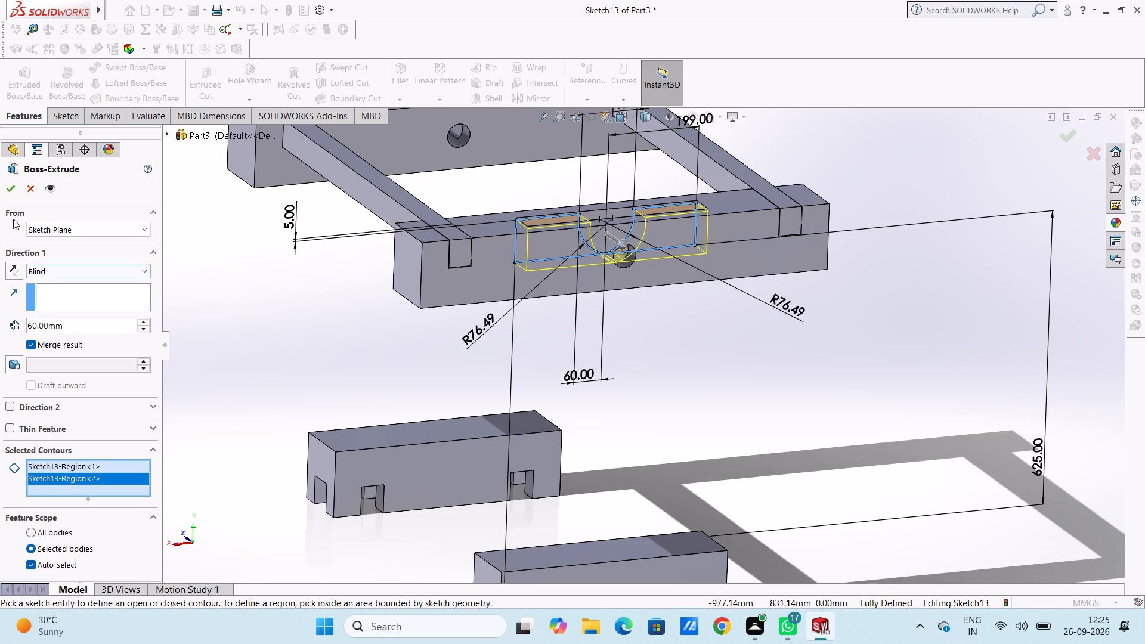
left_click(8, 194)
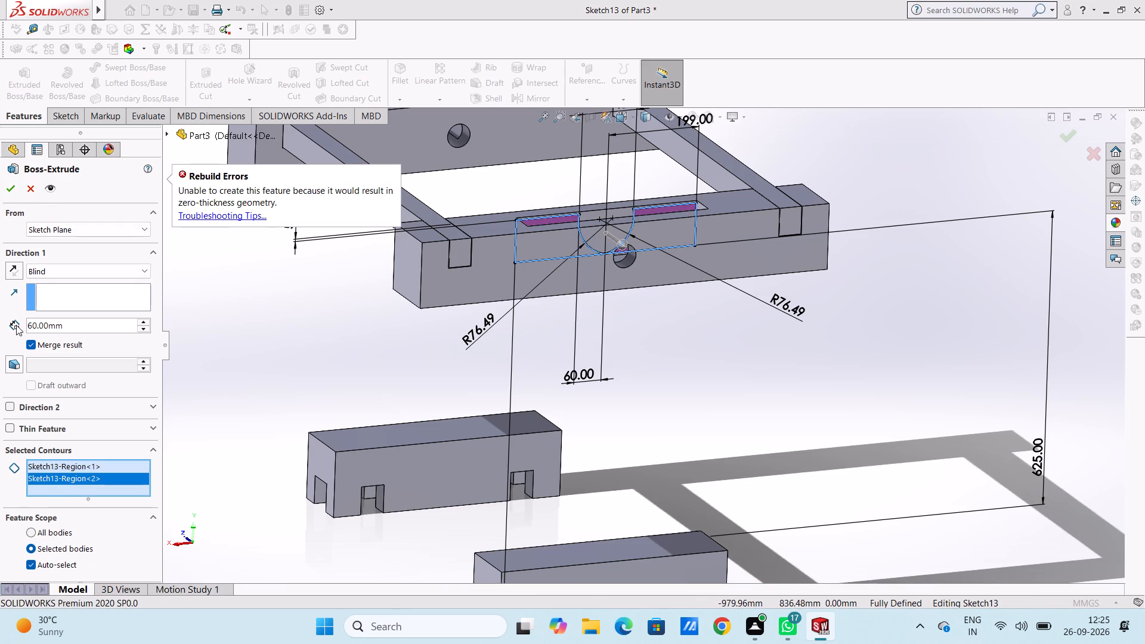
left_click(26, 343)
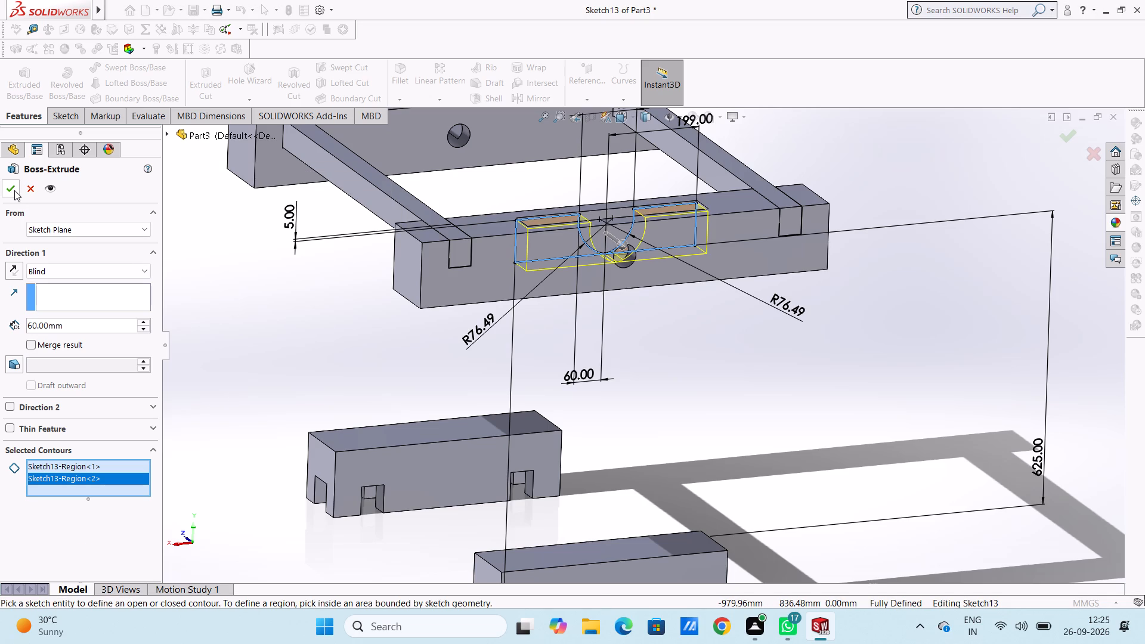
left_click(14, 190)
left_click(251, 308)
Sketch a circle of about 48 mm diameter on the front bar's outer face, centred on its hole.
middle_click_drag(290, 265, 274, 266)
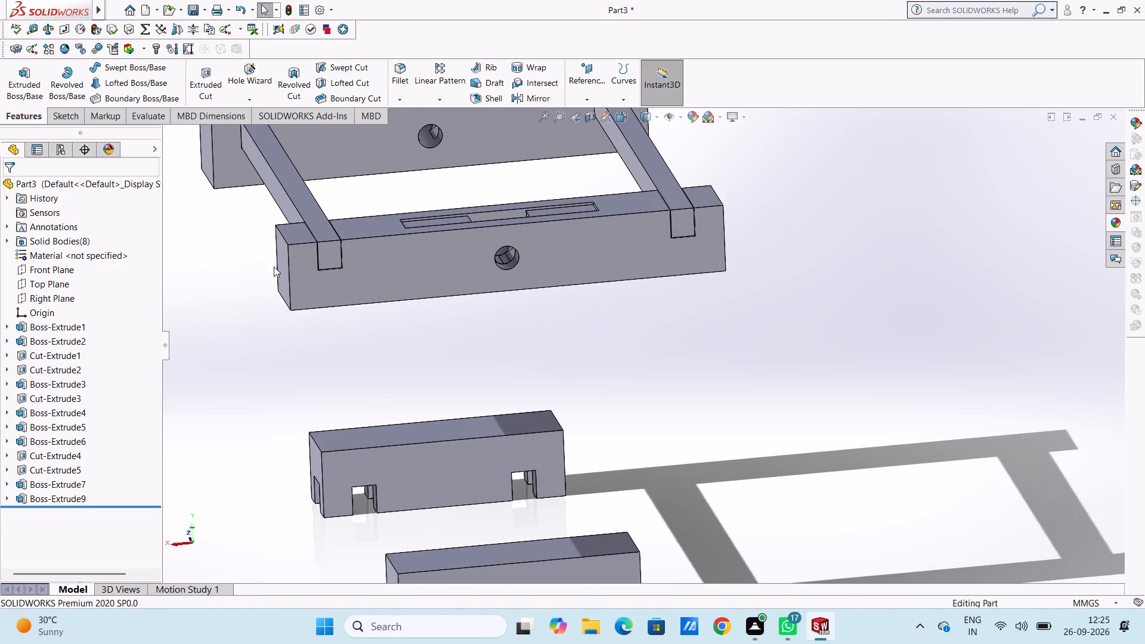
key("ctrl+7")
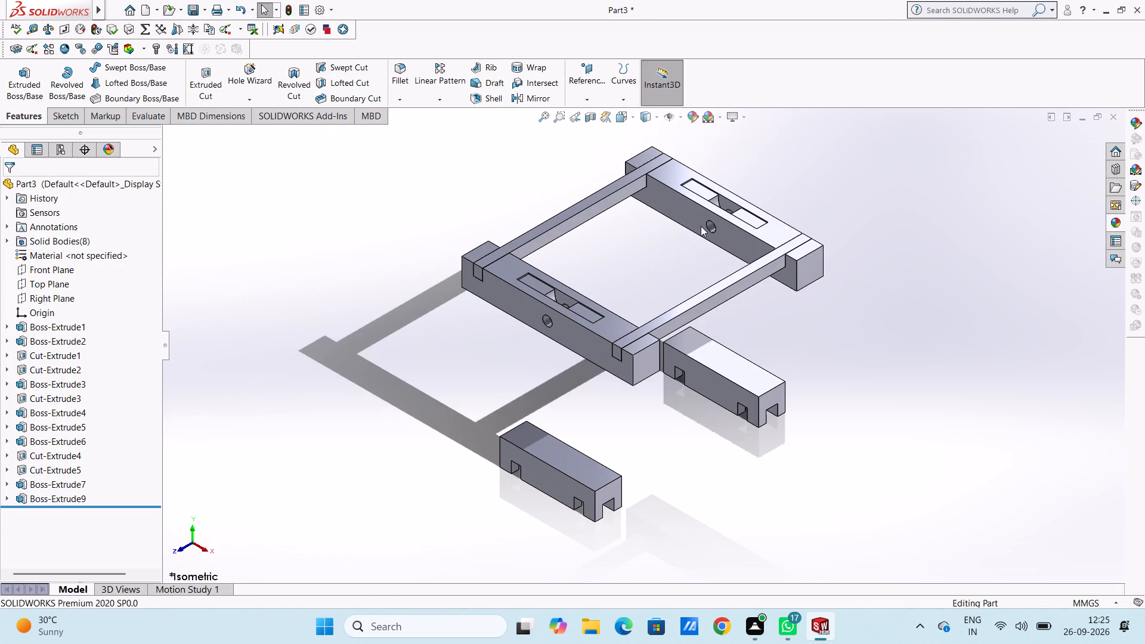
scroll(728, 215, "down", 4)
scroll(674, 261, "up", 5)
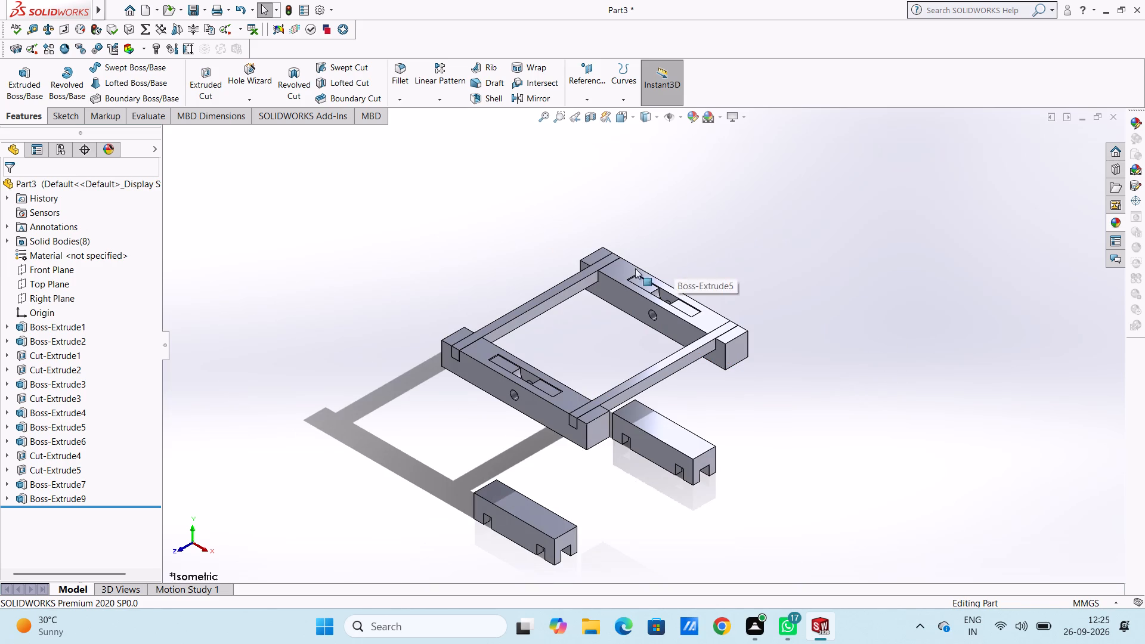
scroll(475, 386, "up", 4)
scroll(593, 392, "down", 4)
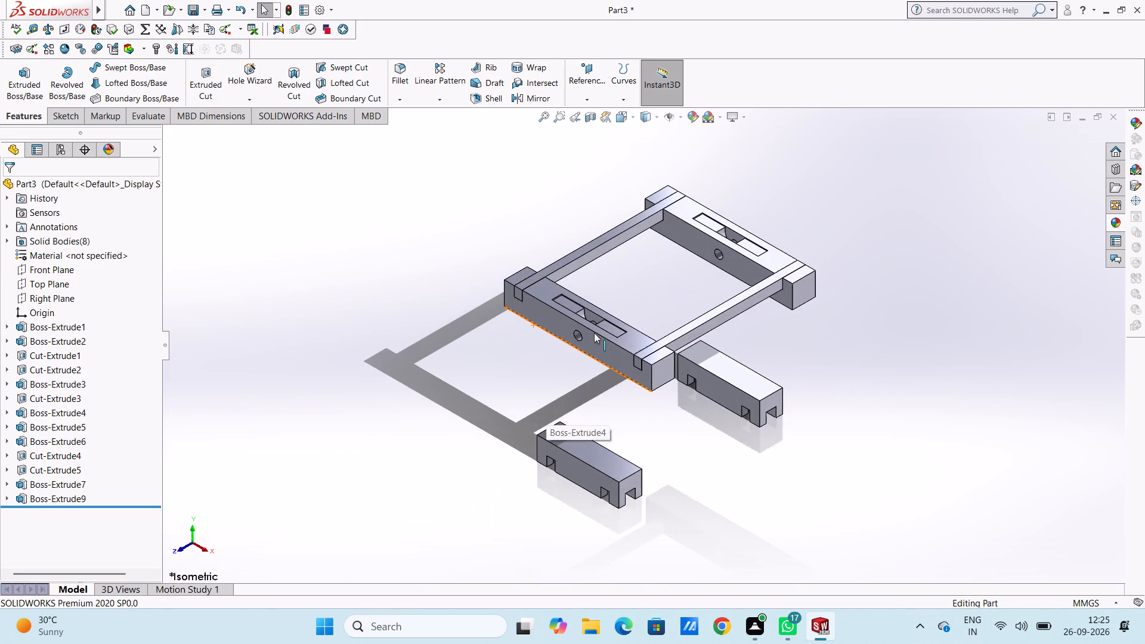
scroll(589, 304, "down", 4)
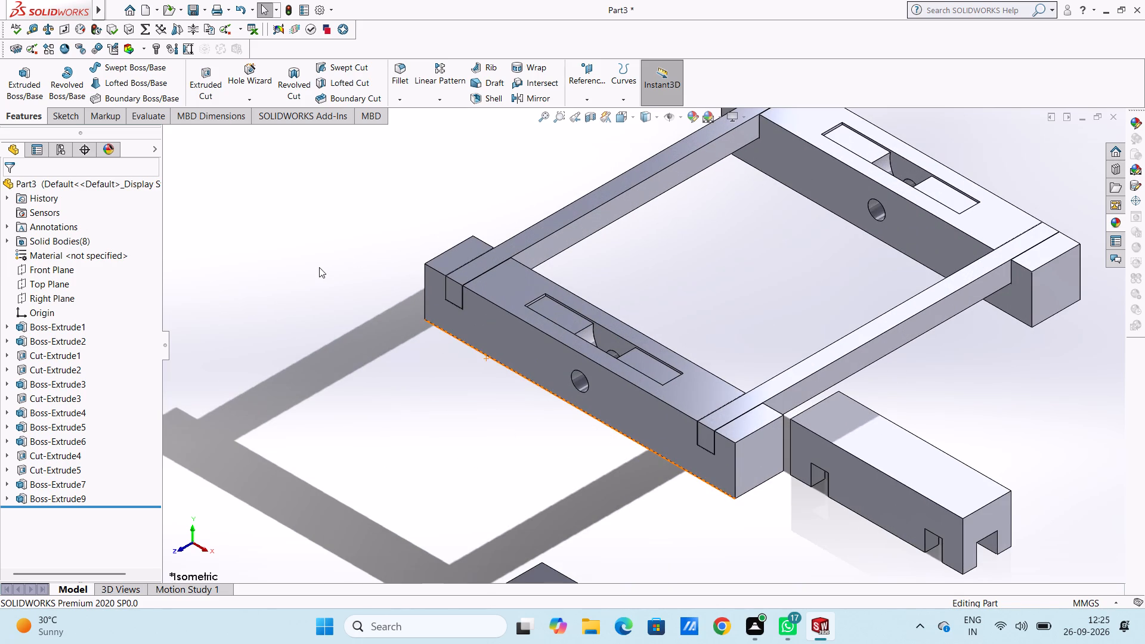
key("ctrl+1")
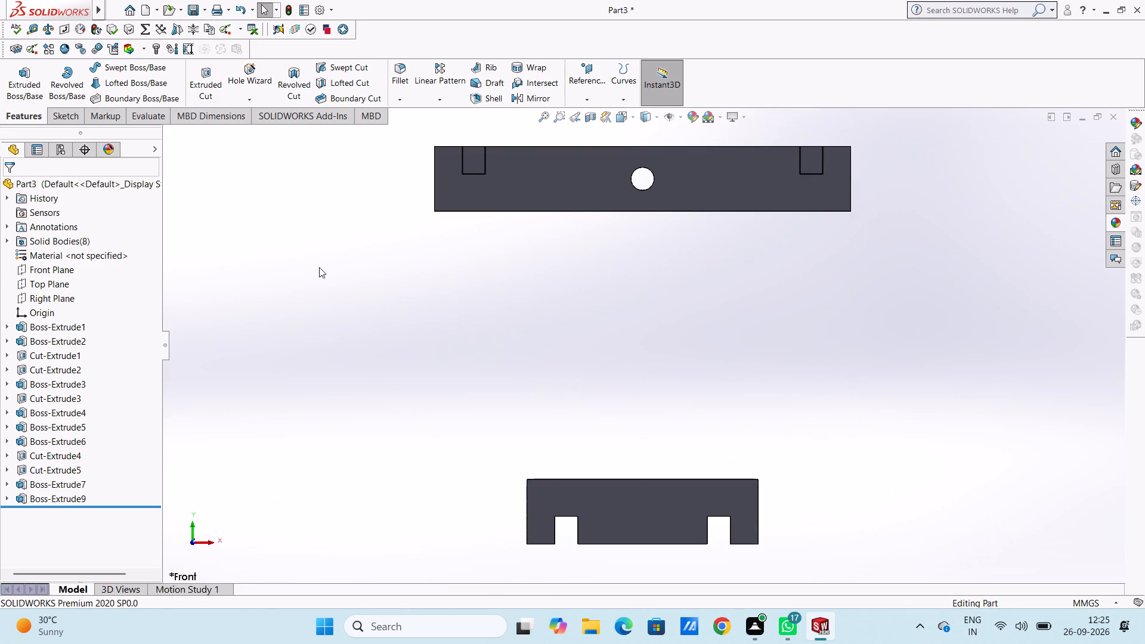
scroll(655, 185, "down", 1)
scroll(670, 185, "up", 2)
scroll(669, 225, "down", 3)
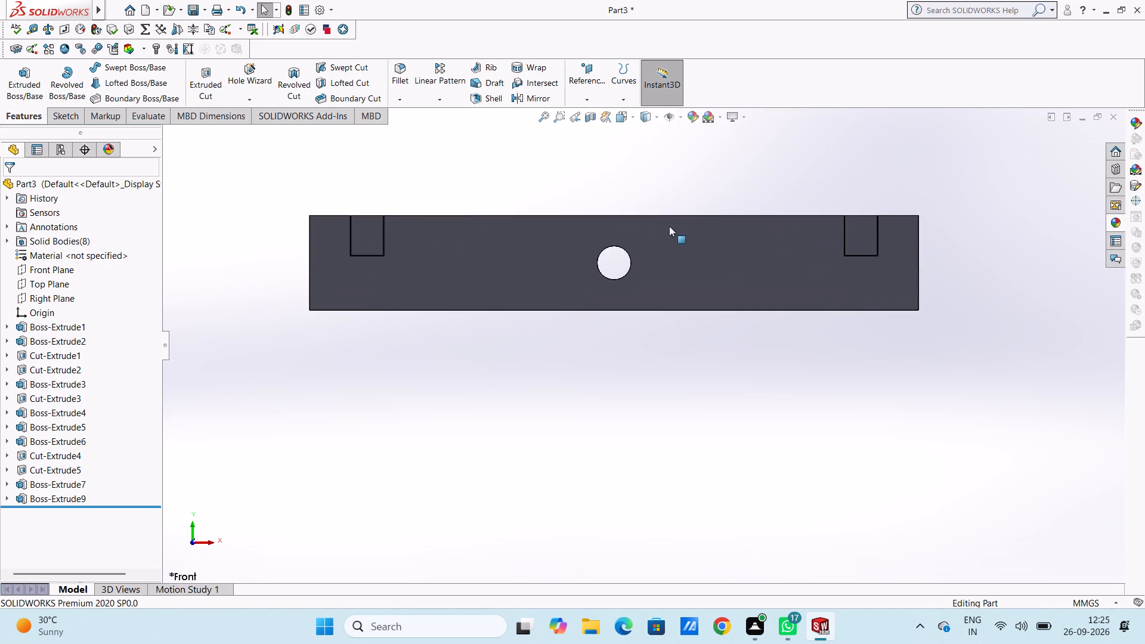
left_click(643, 250)
left_click(694, 219)
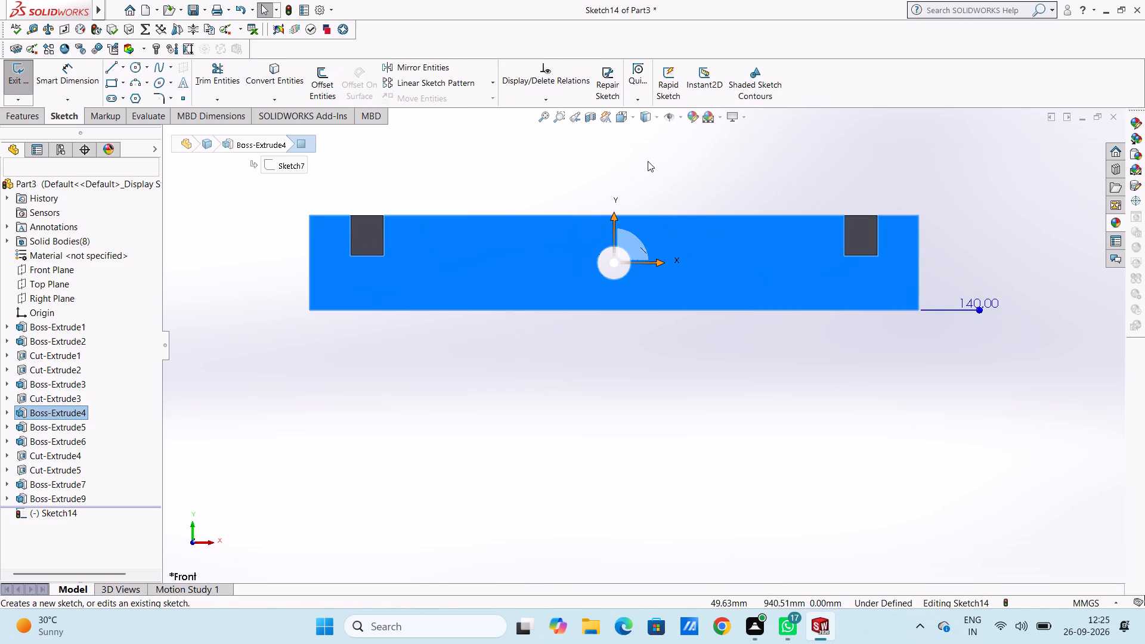
left_click(648, 160)
left_click(131, 65)
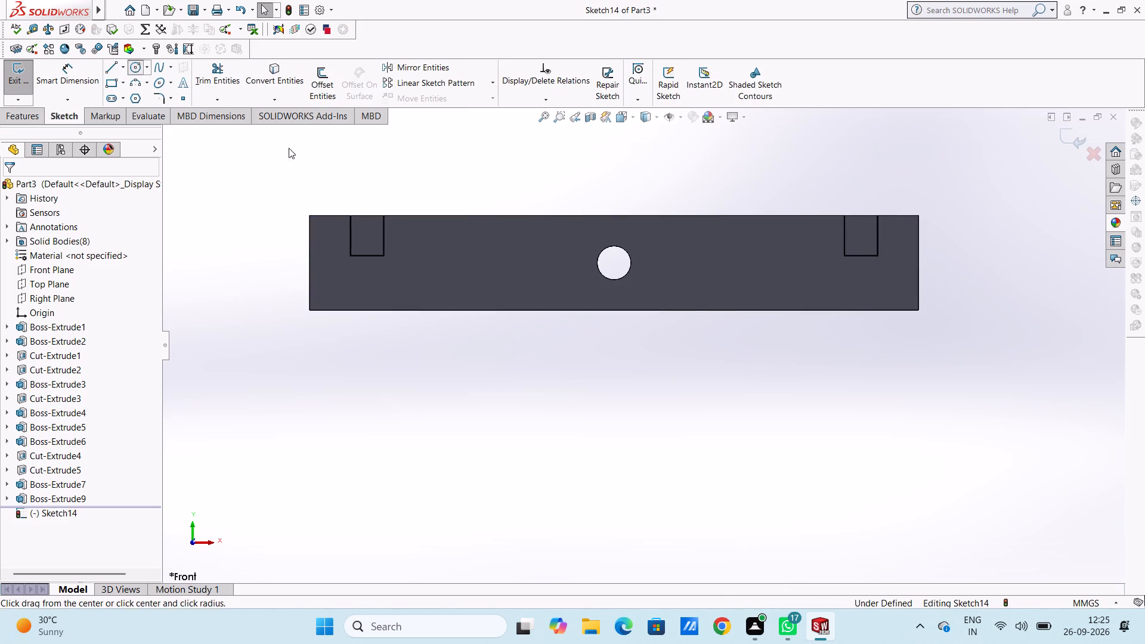
left_click(613, 261)
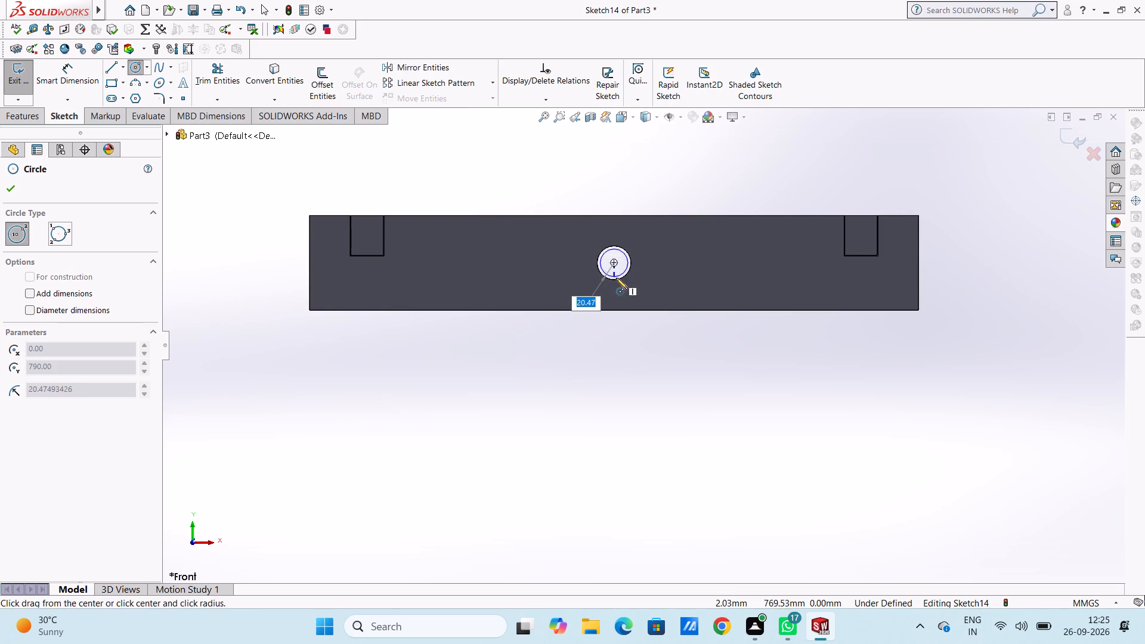
left_click(617, 279)
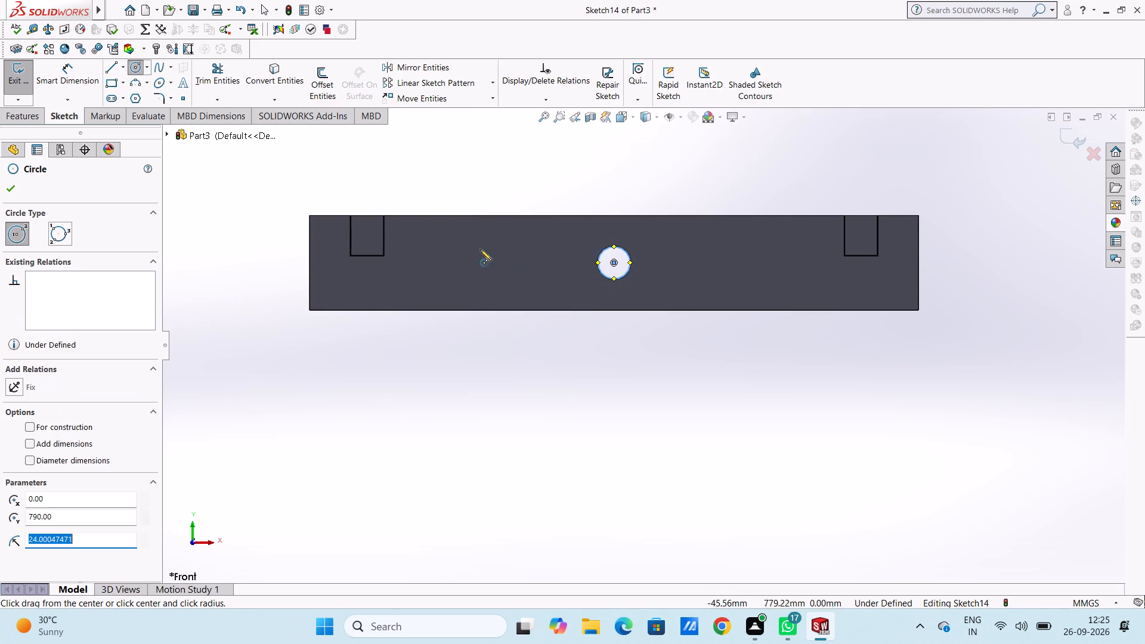
Dimension the circle's diameter at 50 mm.
left_click(61, 83)
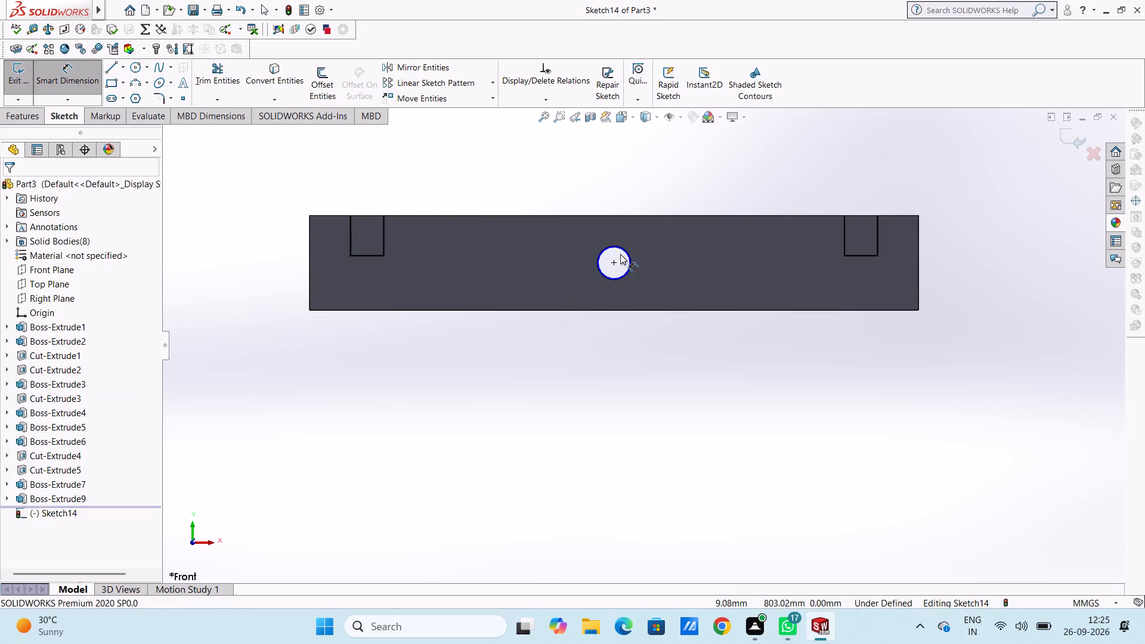
left_click(622, 253)
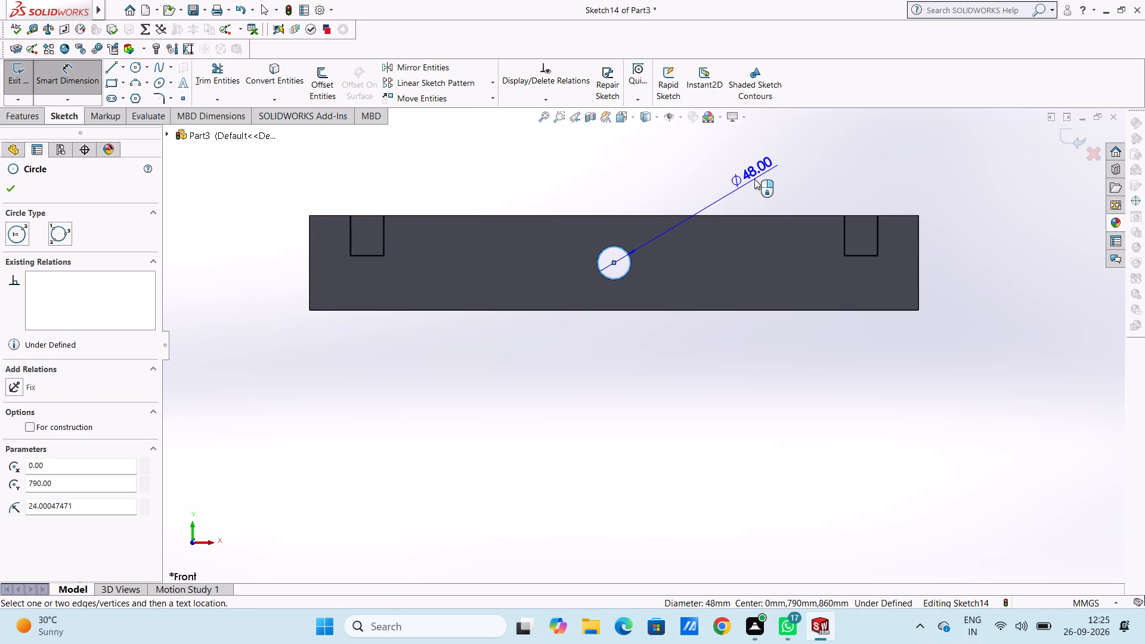
left_click(803, 150)
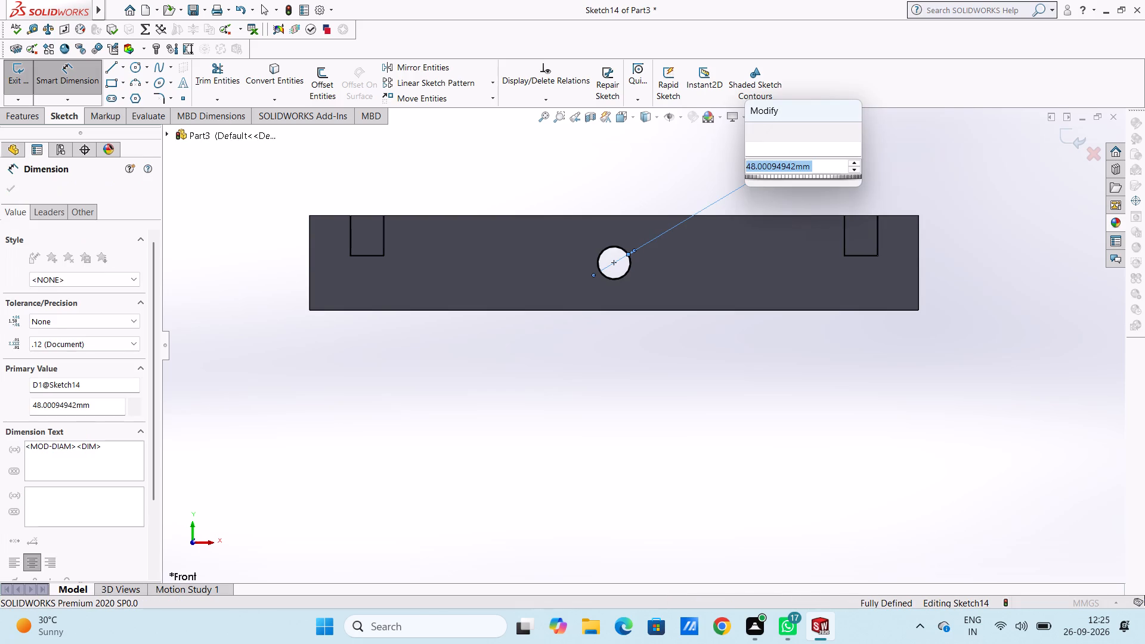
type("50")
key("Return")
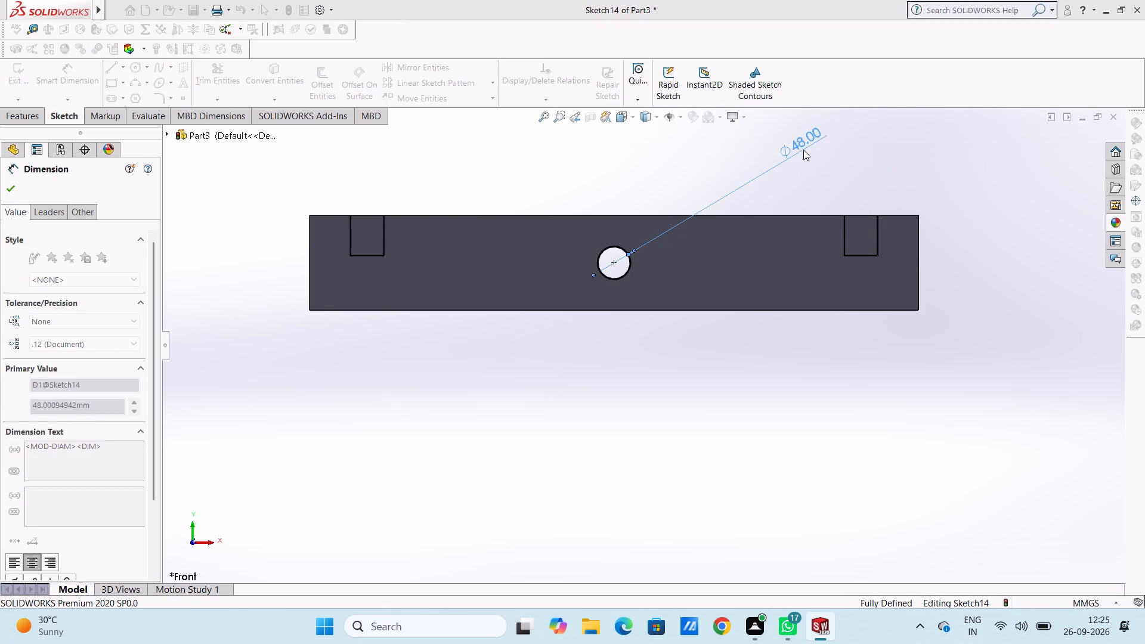
left_click(721, 153)
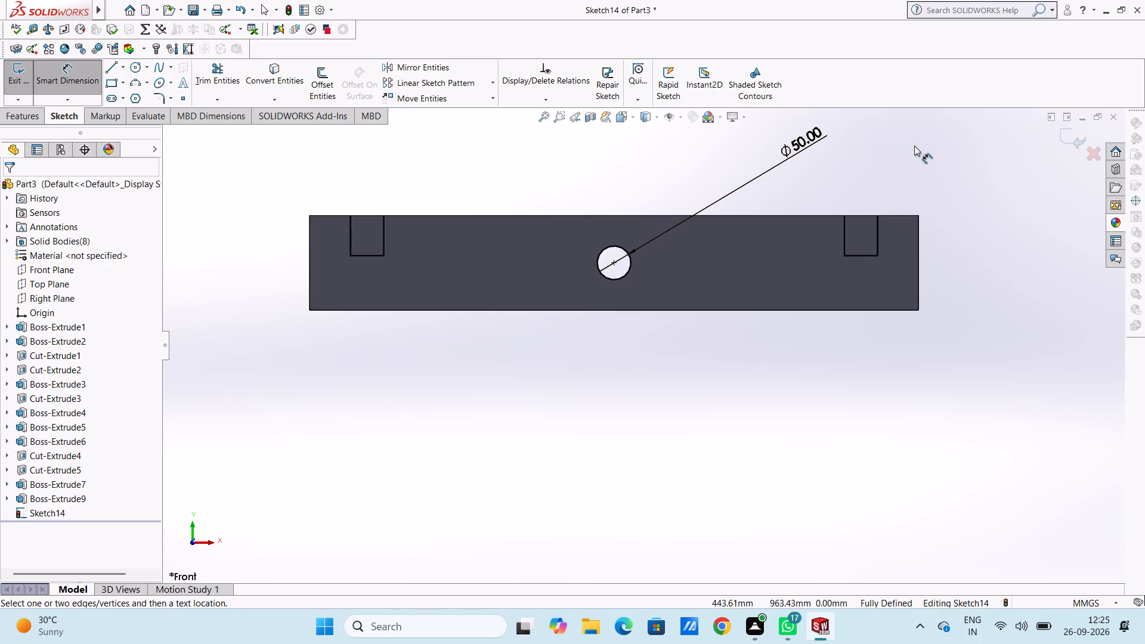
middle_click_drag(914, 145, 884, 163)
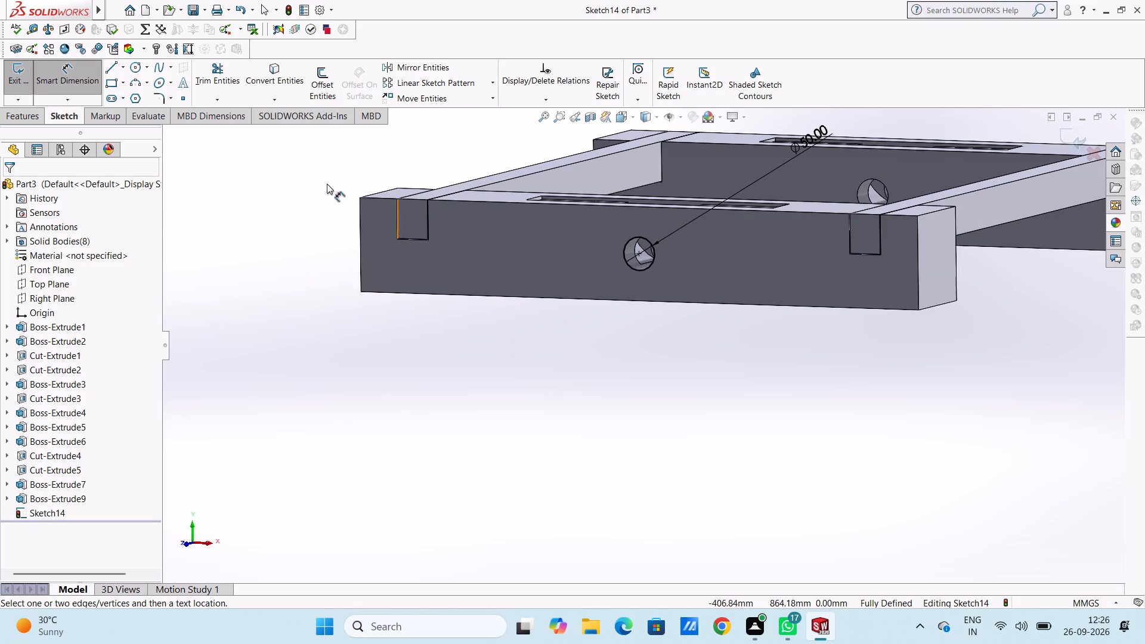
key("Escape")
key("Escape")
key("Escape")
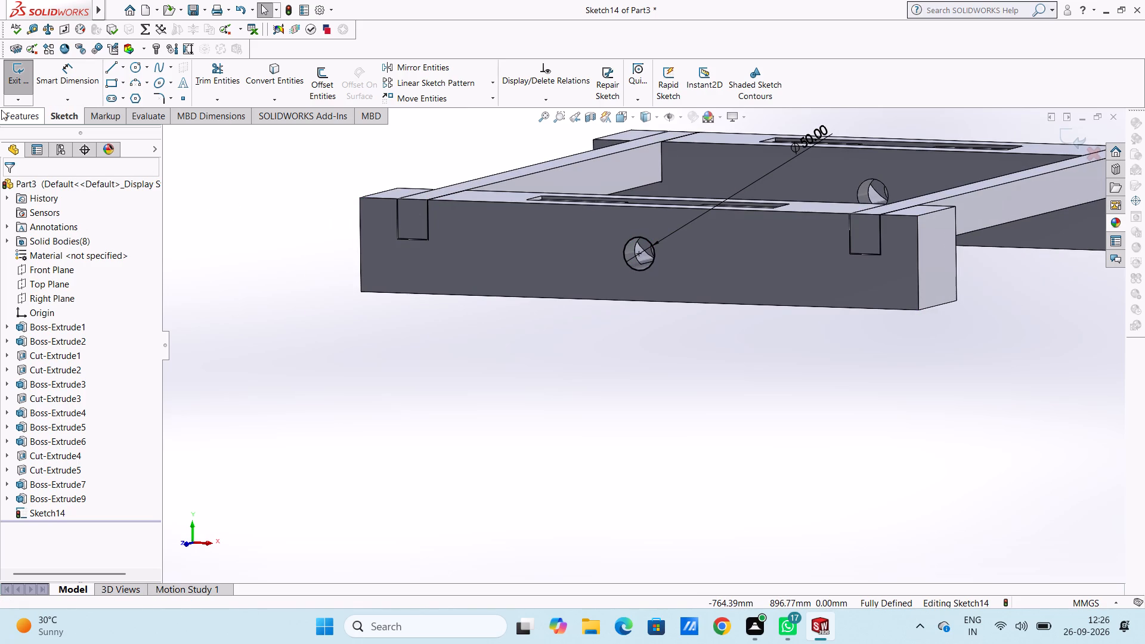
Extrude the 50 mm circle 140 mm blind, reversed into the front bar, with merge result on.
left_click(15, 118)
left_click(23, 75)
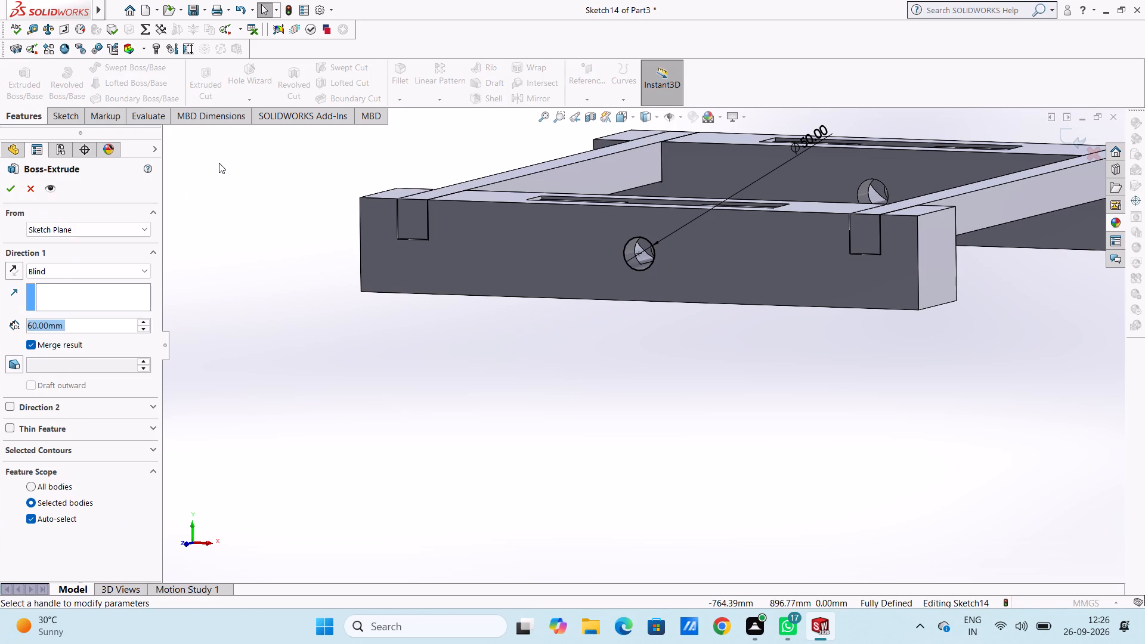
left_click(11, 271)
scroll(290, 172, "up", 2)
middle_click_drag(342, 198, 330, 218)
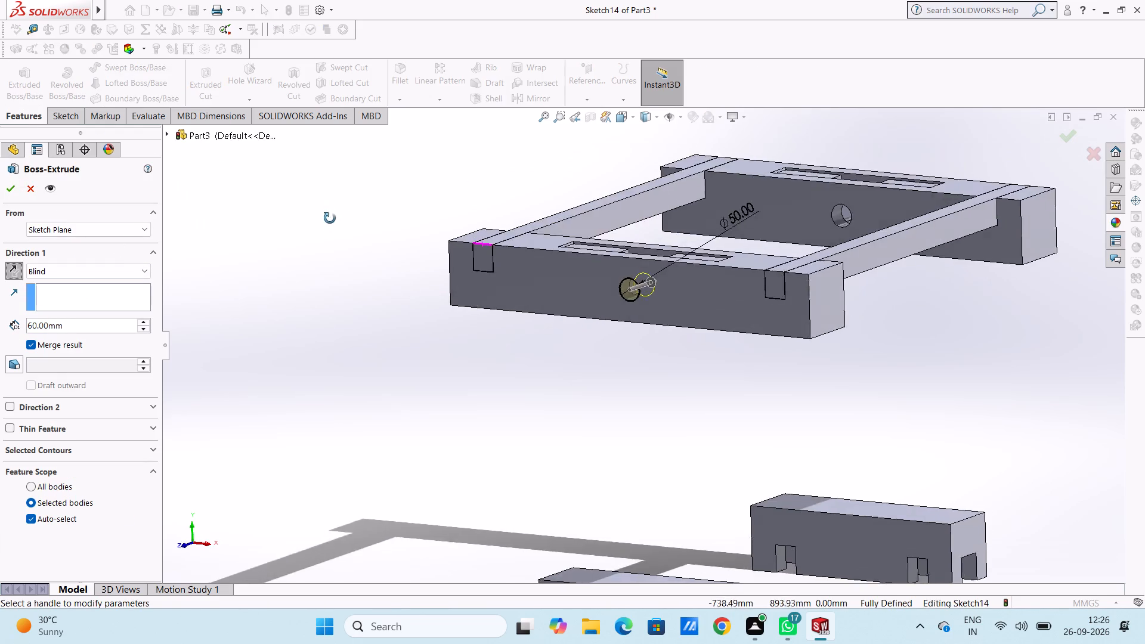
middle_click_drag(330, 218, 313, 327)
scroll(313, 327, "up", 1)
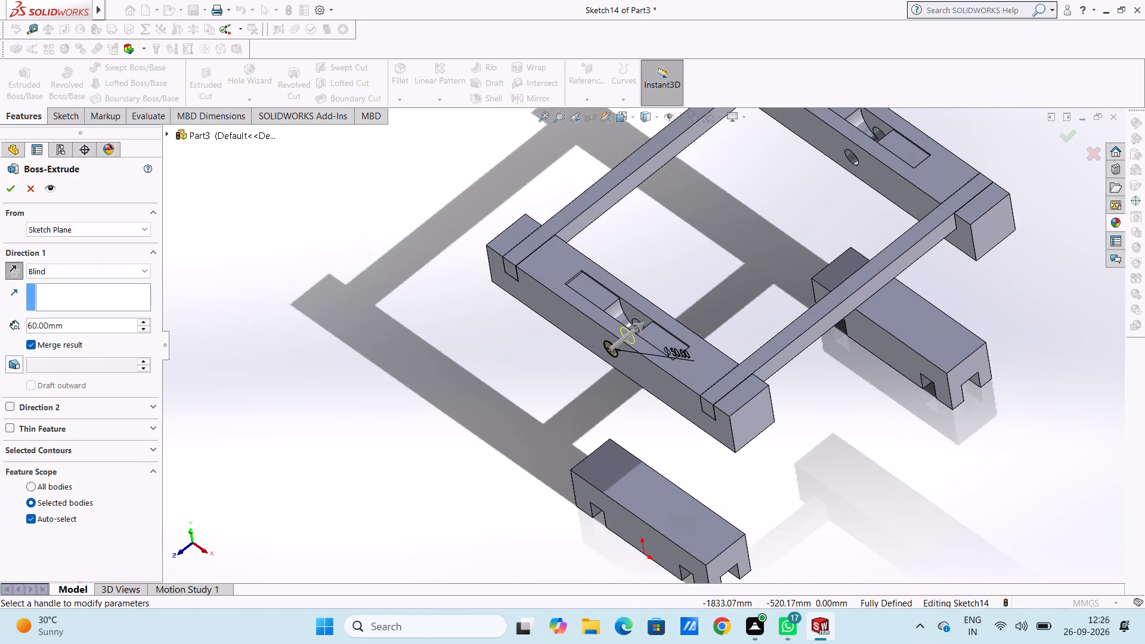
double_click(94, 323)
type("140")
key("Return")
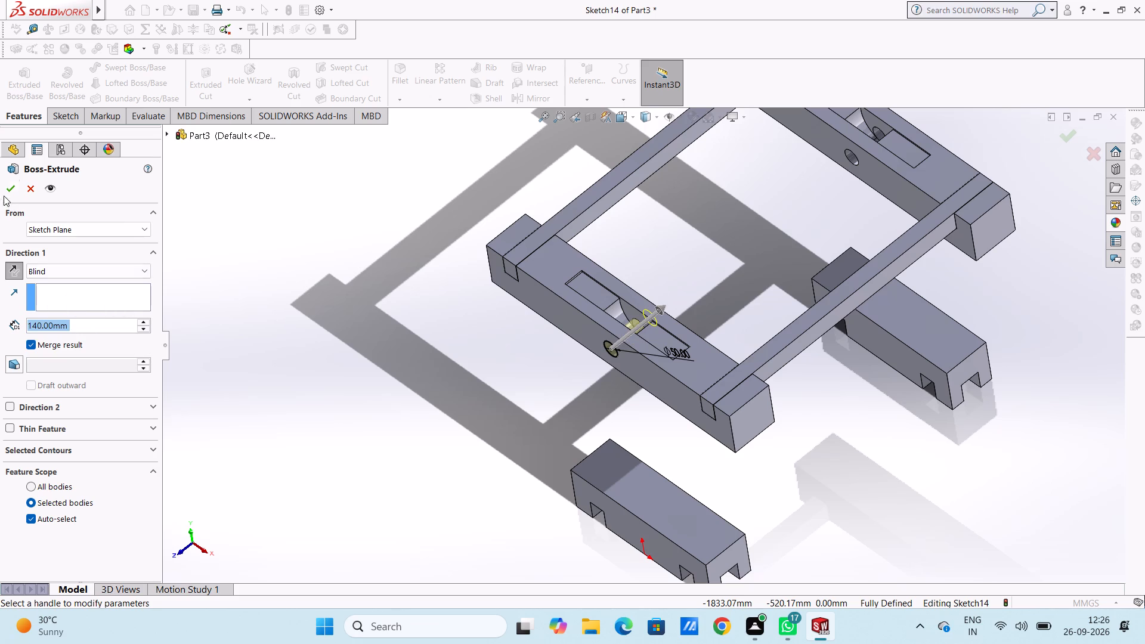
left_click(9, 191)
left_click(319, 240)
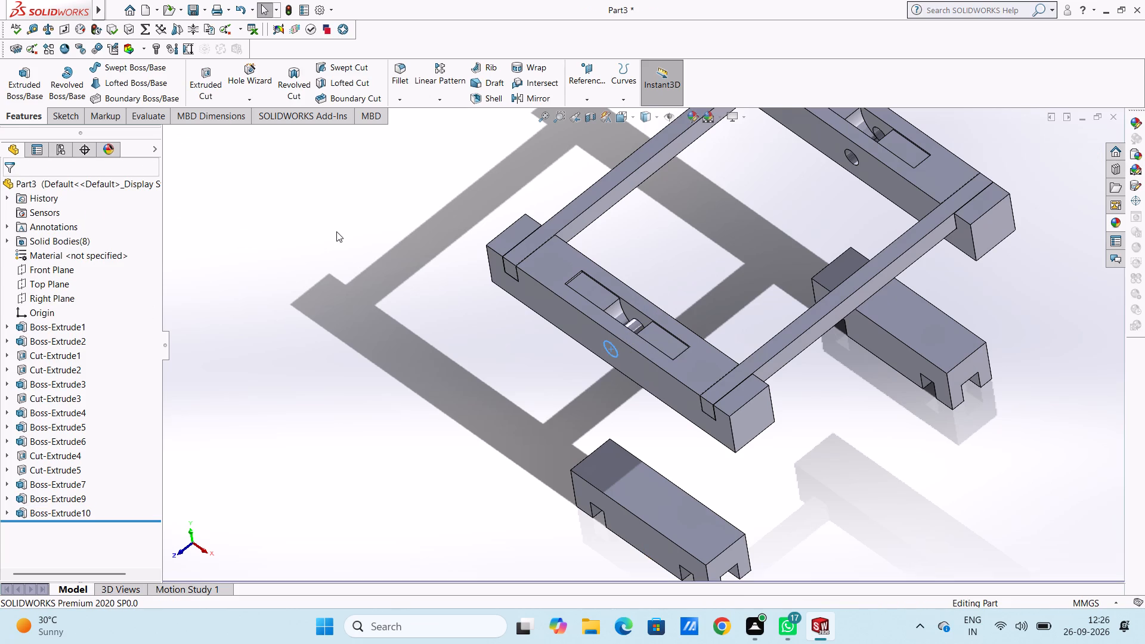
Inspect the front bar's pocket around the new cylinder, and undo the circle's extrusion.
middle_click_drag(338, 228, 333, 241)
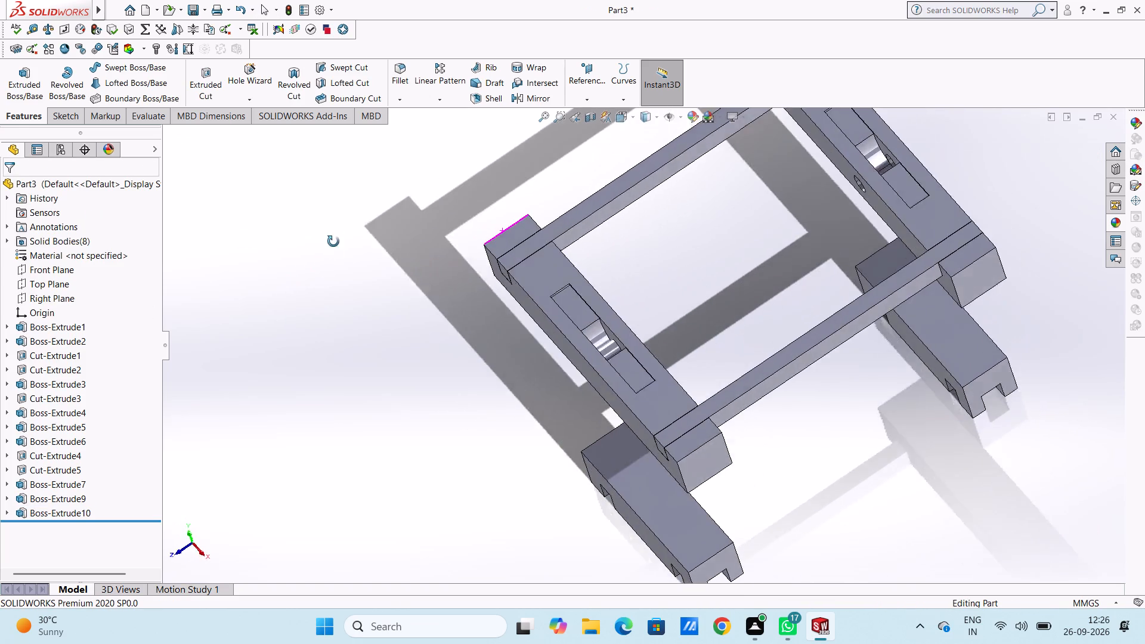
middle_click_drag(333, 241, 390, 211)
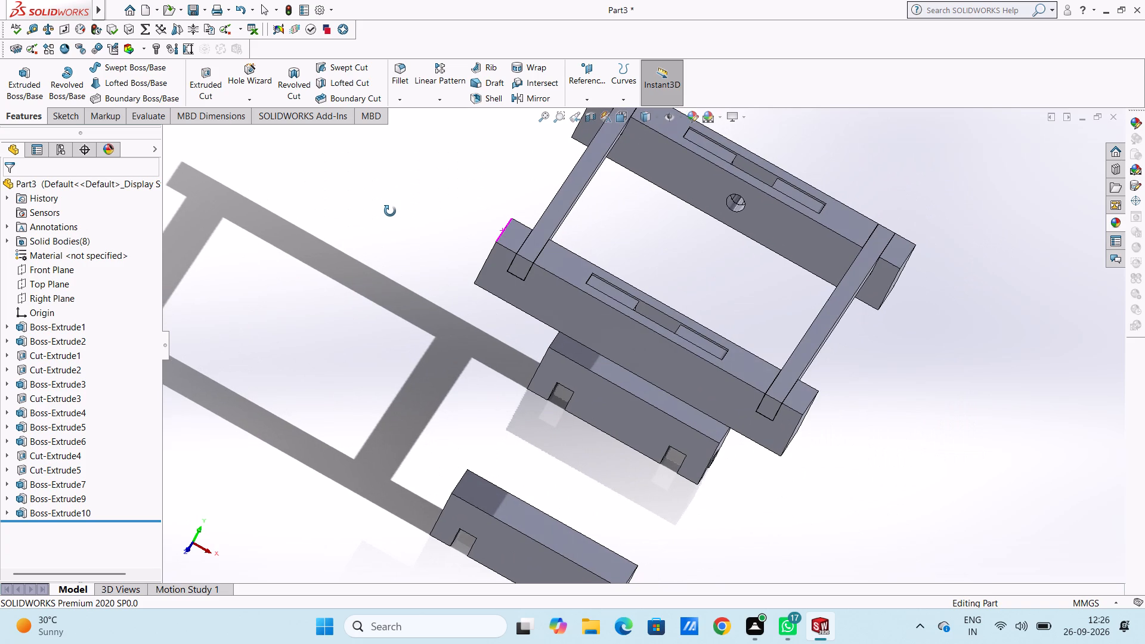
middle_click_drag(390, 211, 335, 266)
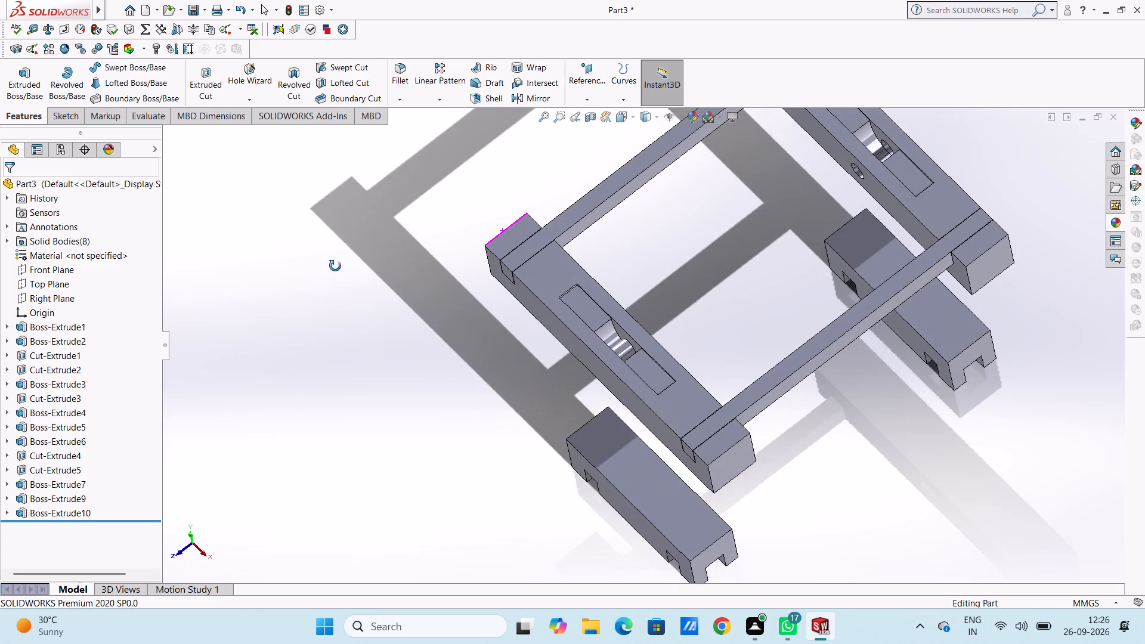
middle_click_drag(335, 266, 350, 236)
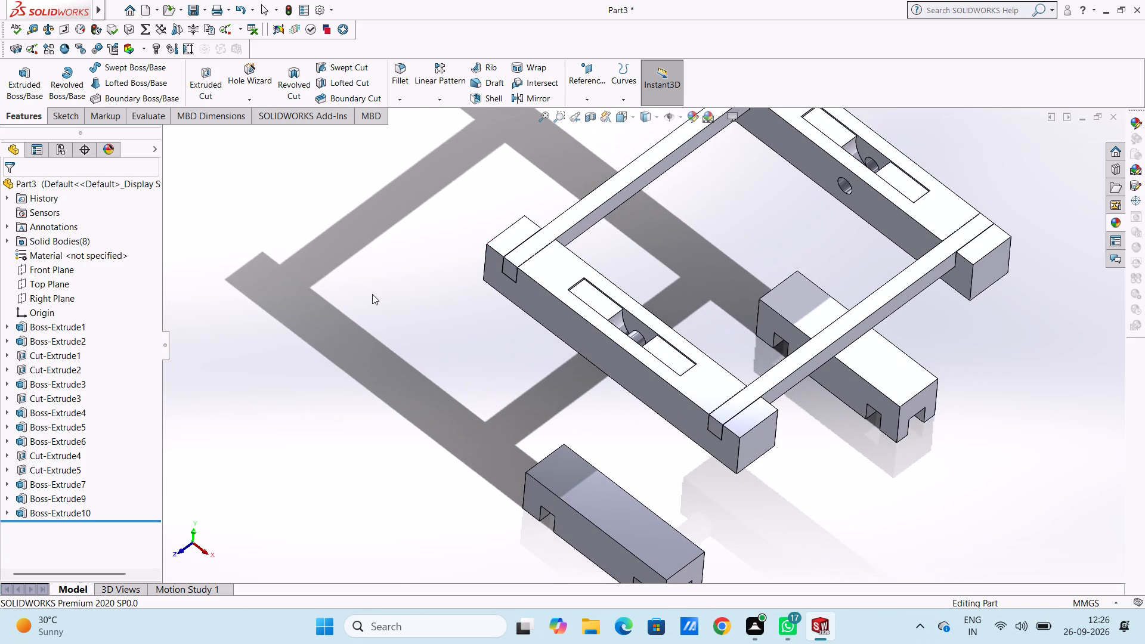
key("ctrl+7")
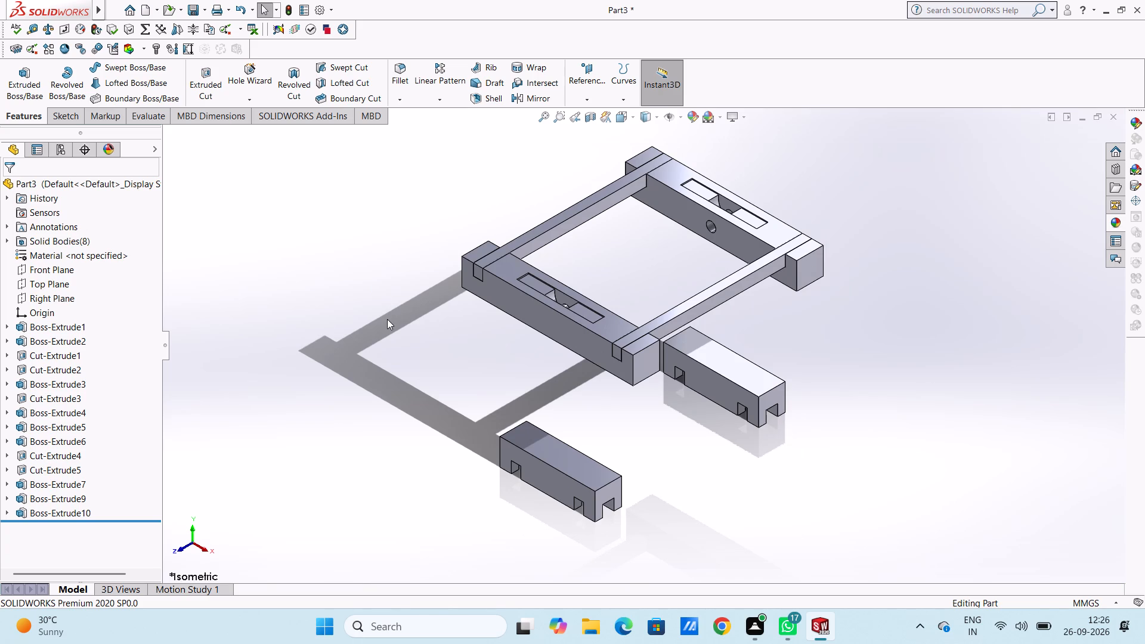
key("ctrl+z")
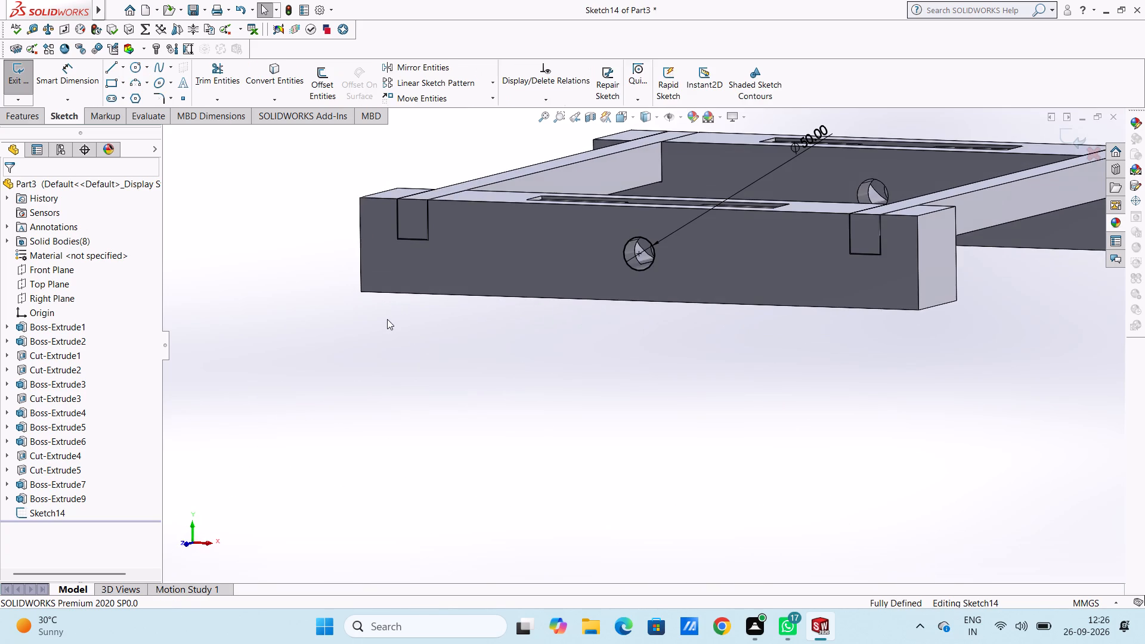
Set the circle's diameter to 80 mm.
key("ctrl+1")
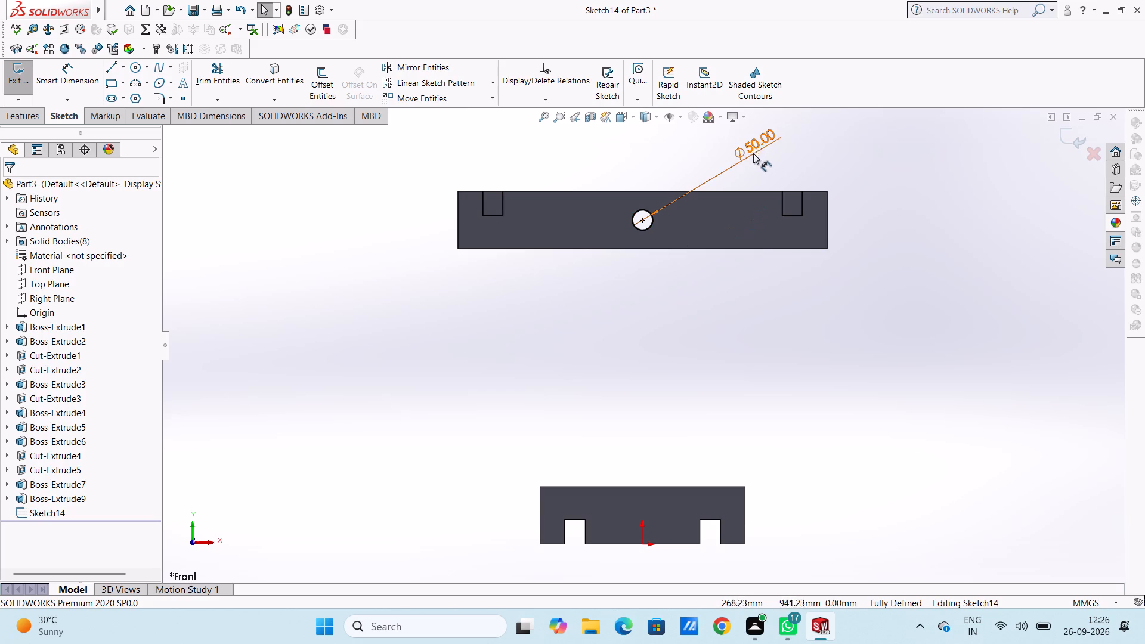
double_click(756, 144)
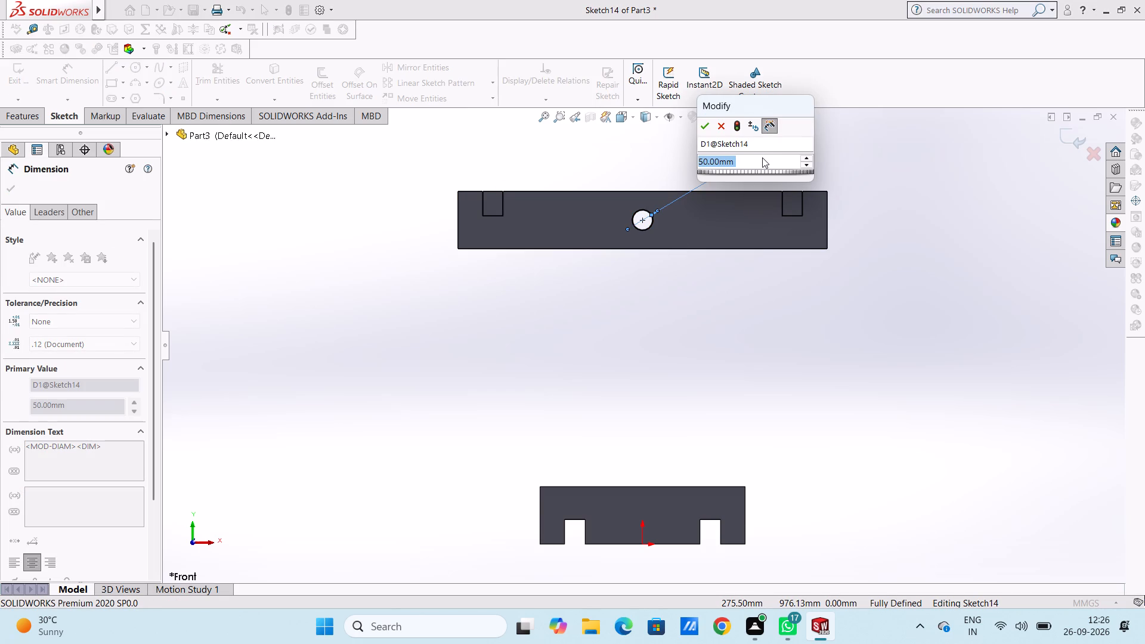
type("80")
key("Return")
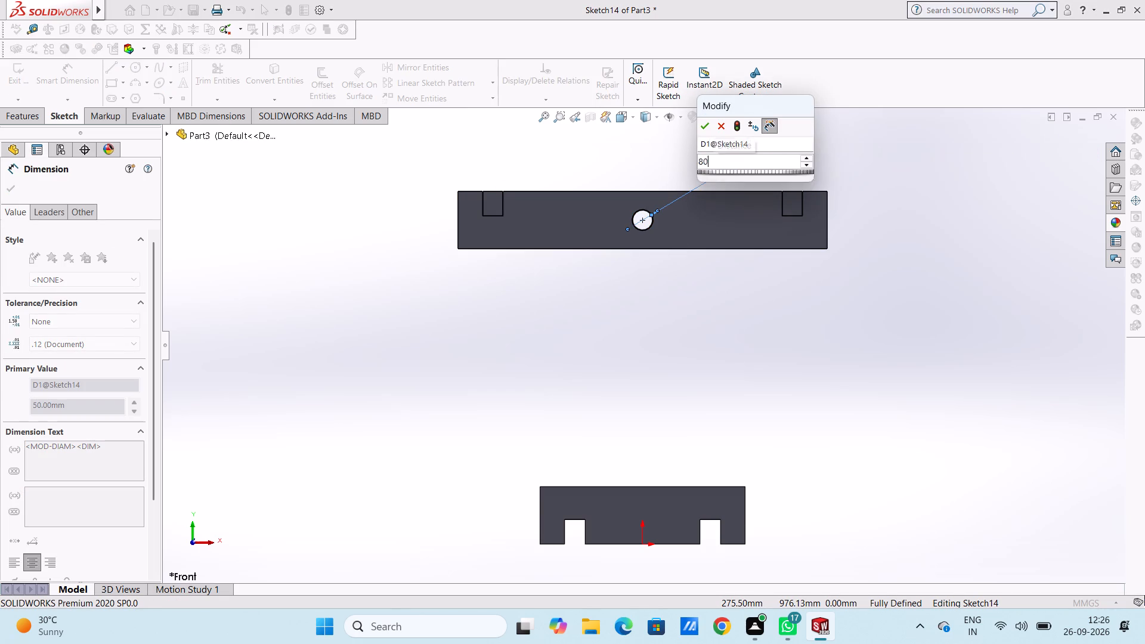
left_click(678, 149)
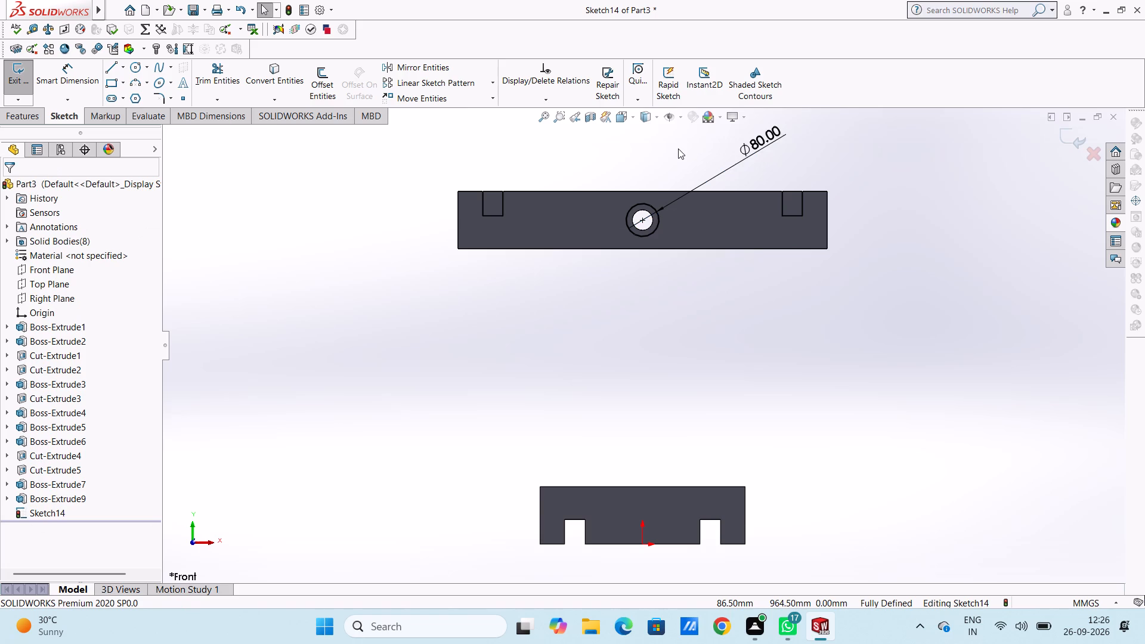
Extrude the 80 mm circle 140 mm blind, reversed into the front bar, with merge result on.
left_click(11, 113)
left_click(18, 82)
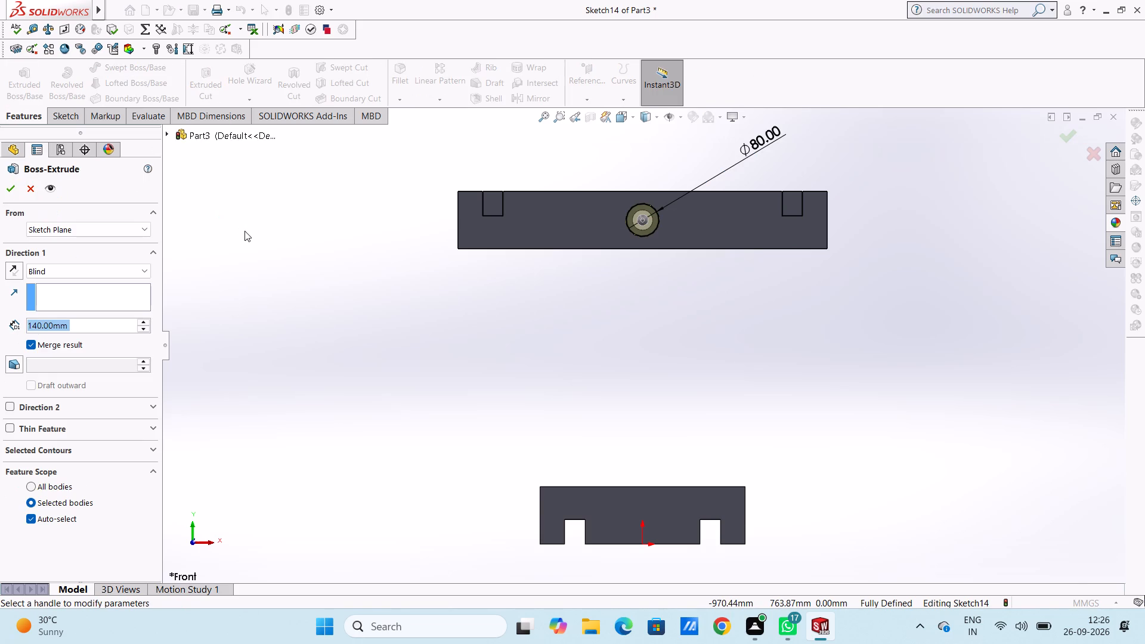
middle_click_drag(338, 222, 255, 231)
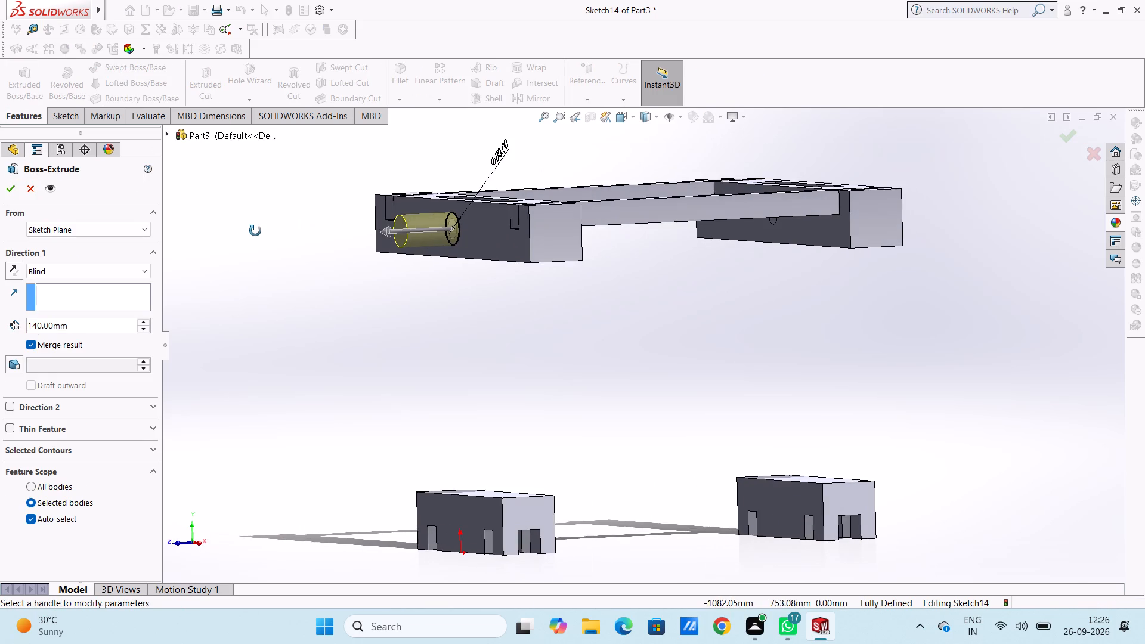
middle_click_drag(255, 231, 231, 239)
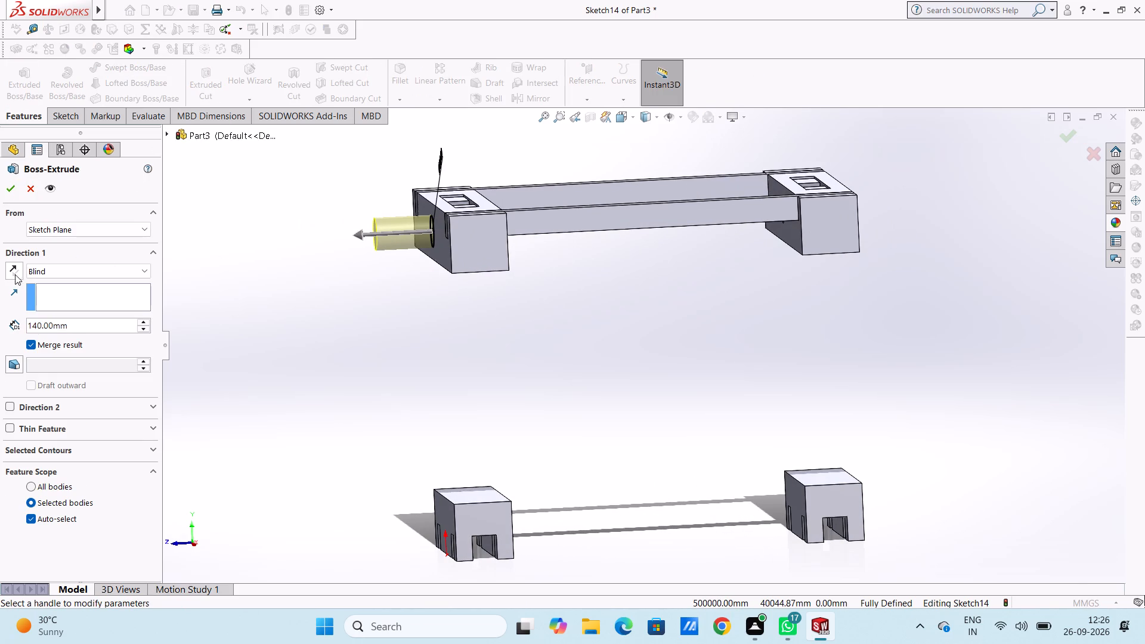
left_click(13, 268)
left_click(6, 190)
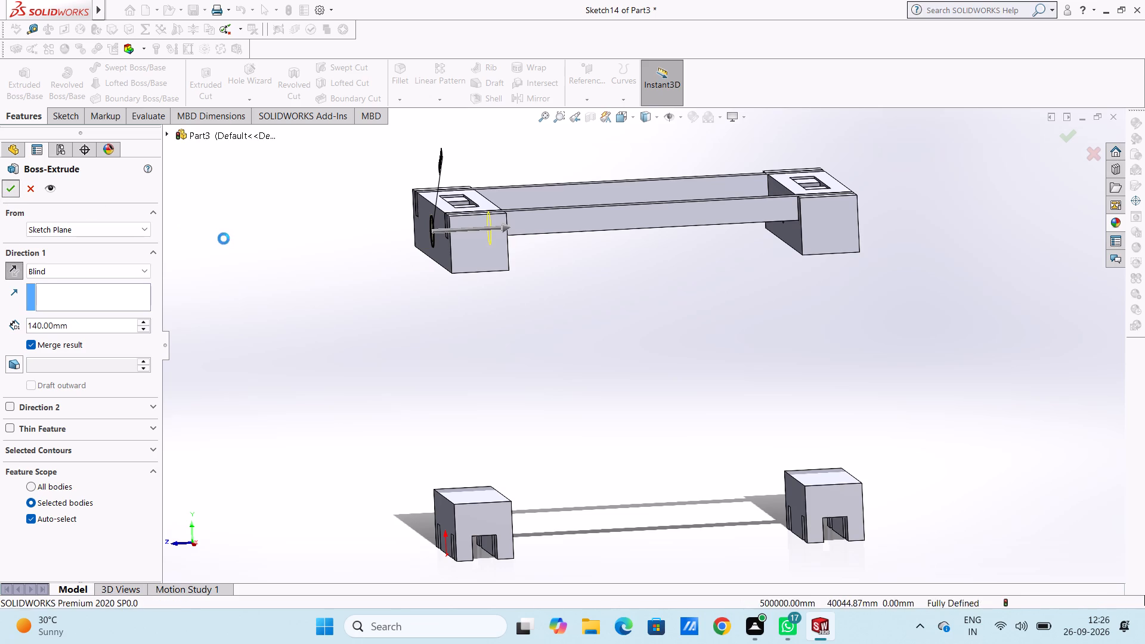
left_click(255, 233)
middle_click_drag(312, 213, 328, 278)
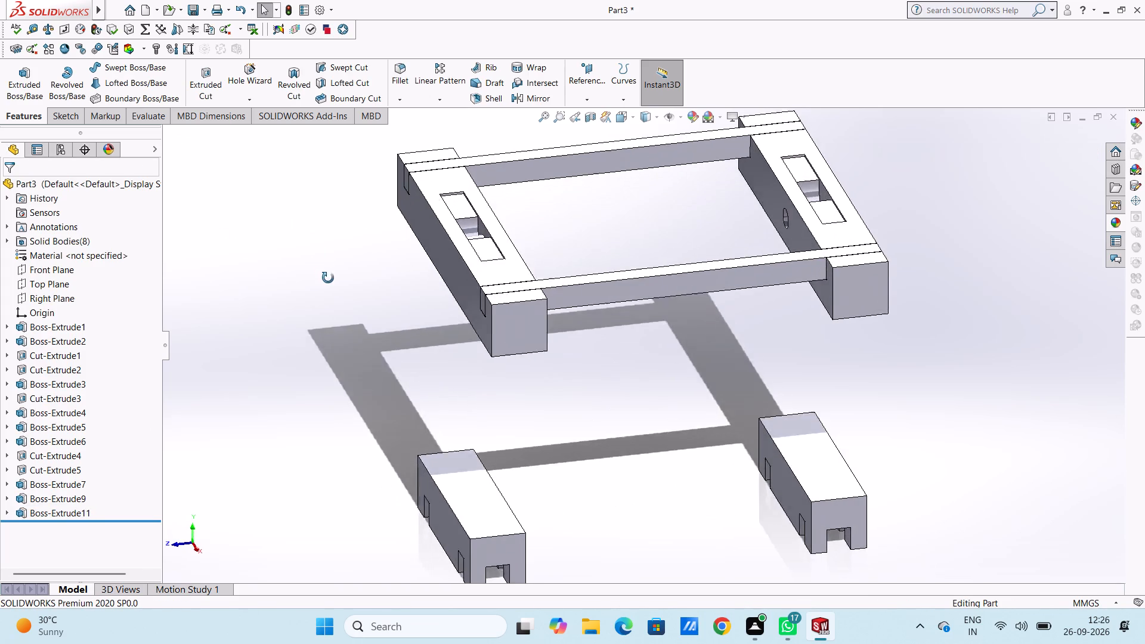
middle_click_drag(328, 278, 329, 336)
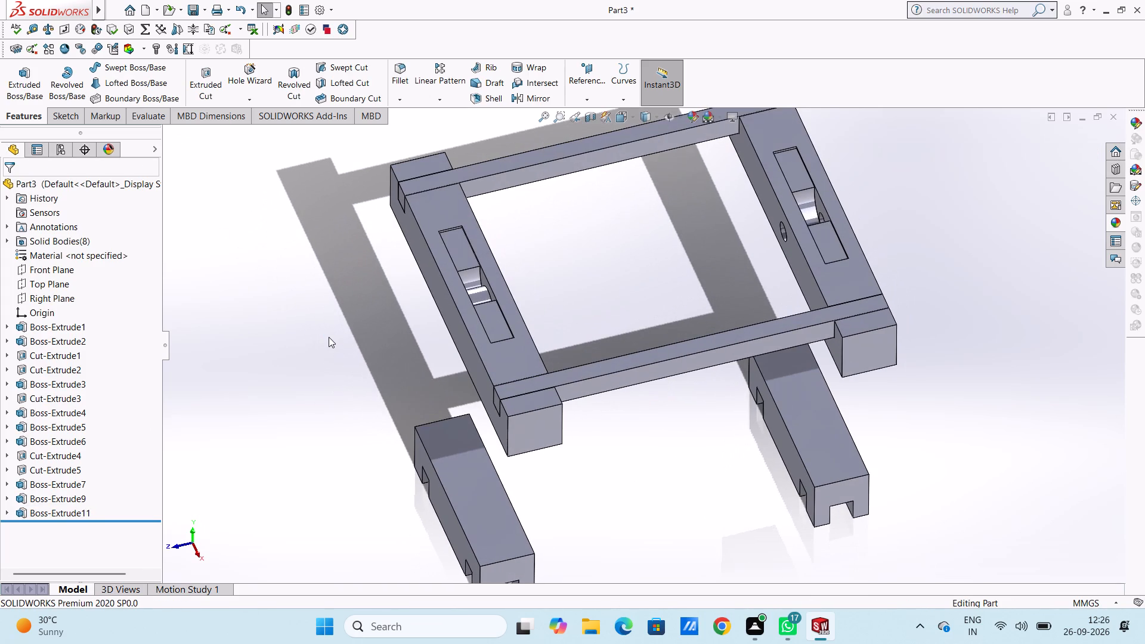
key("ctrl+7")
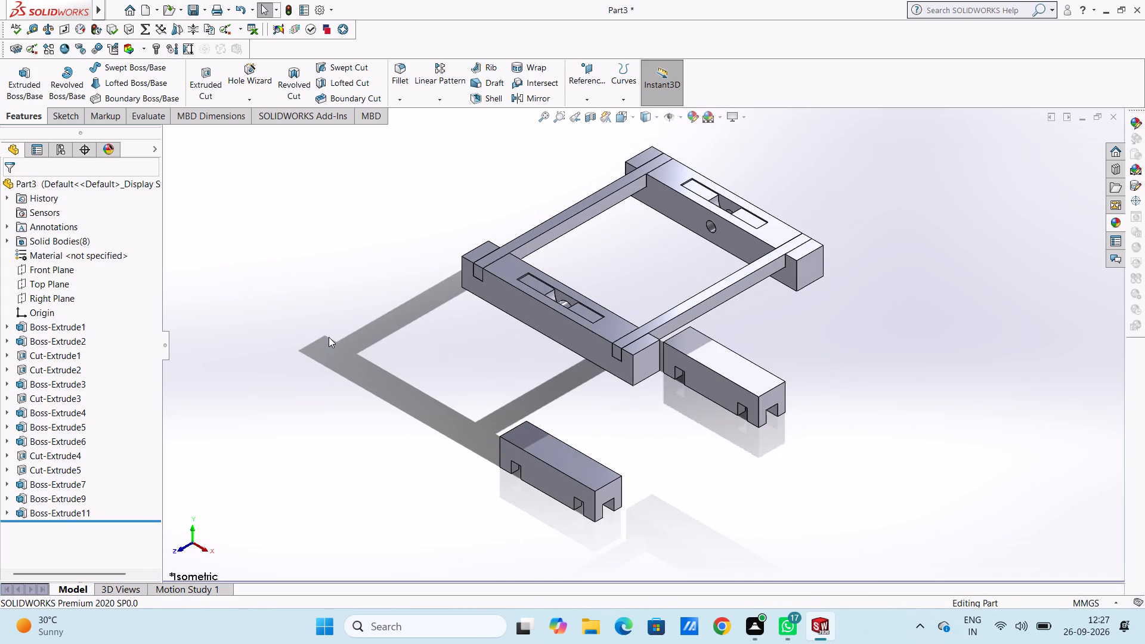
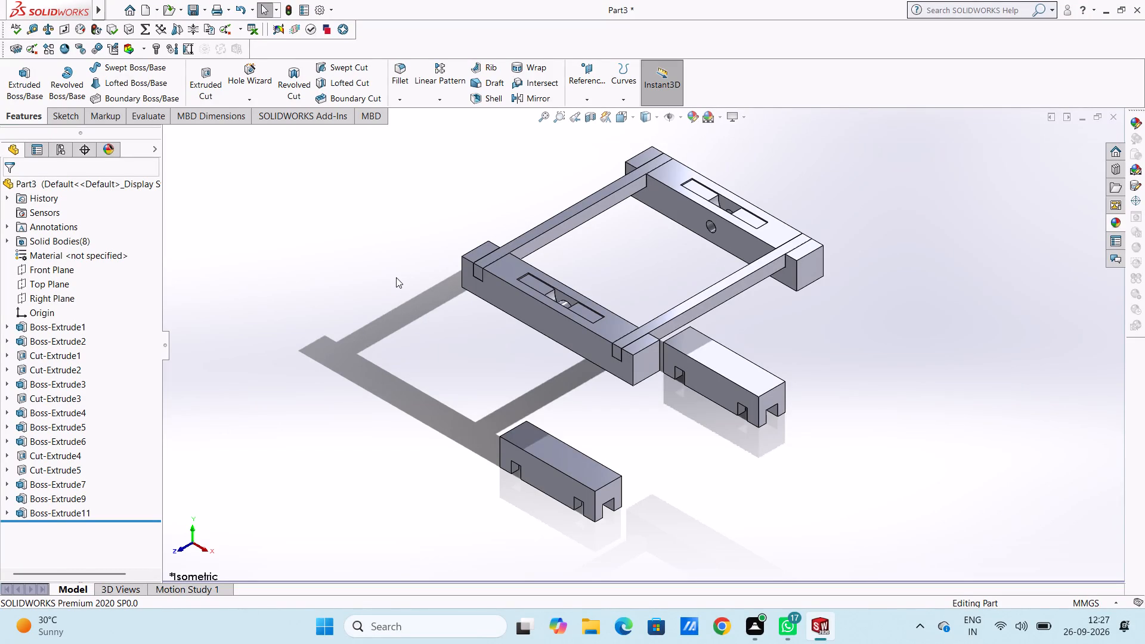
Sketch a circle of 40 mm radius on the rear upper beam's back face, centred on the existing round hole.
key("ctrl+2")
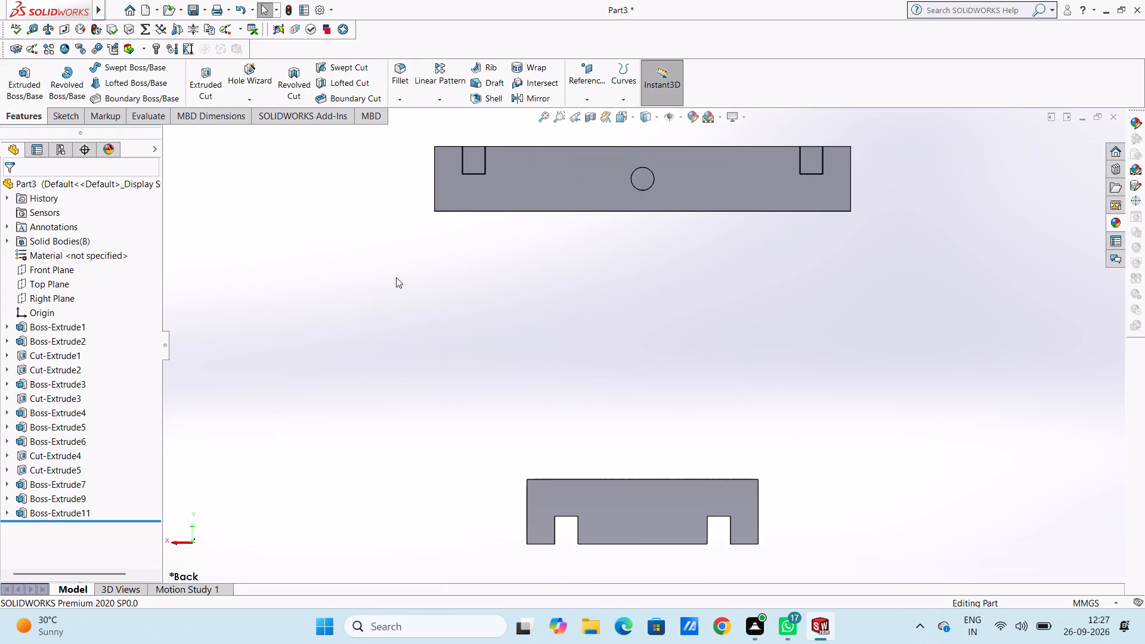
scroll(679, 166, "down", 4)
left_click(622, 211)
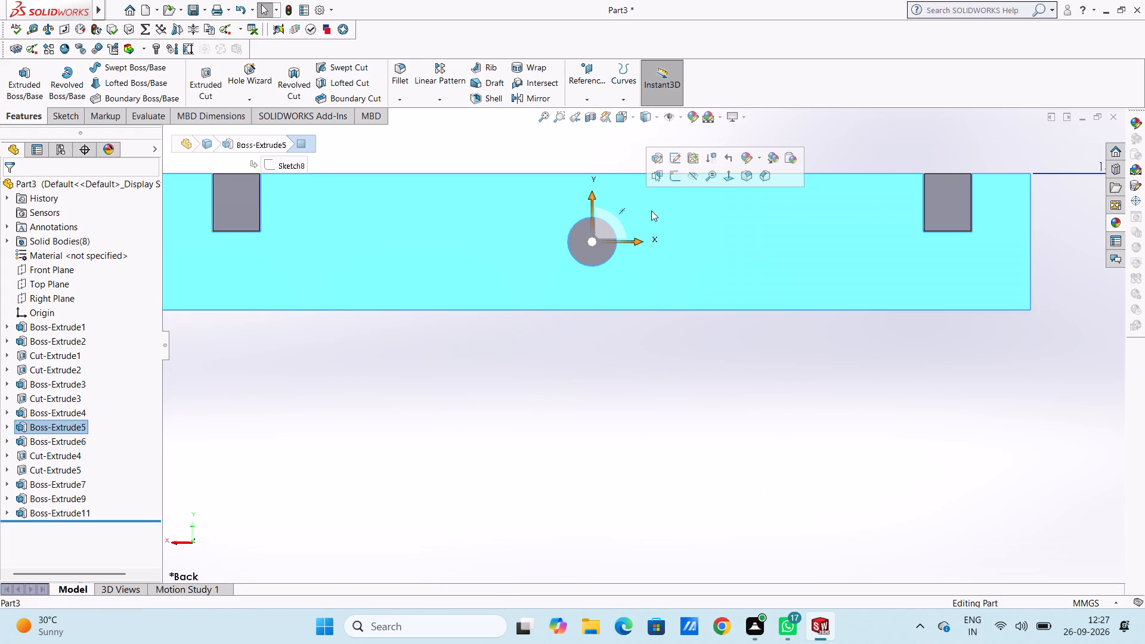
left_click(679, 181)
left_click(635, 156)
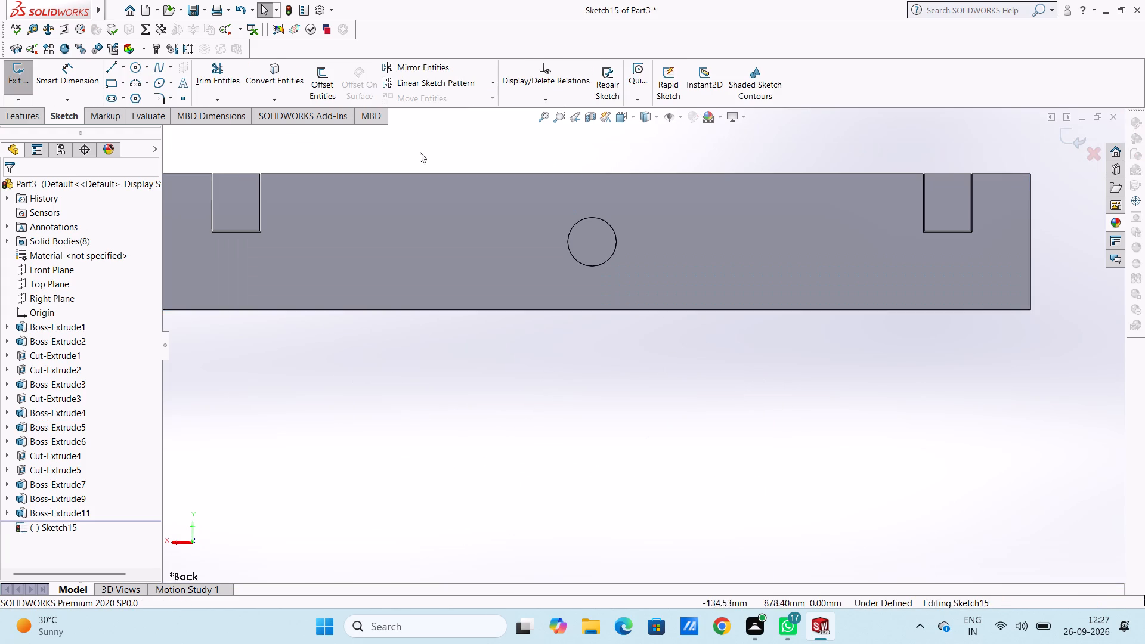
left_click(132, 67)
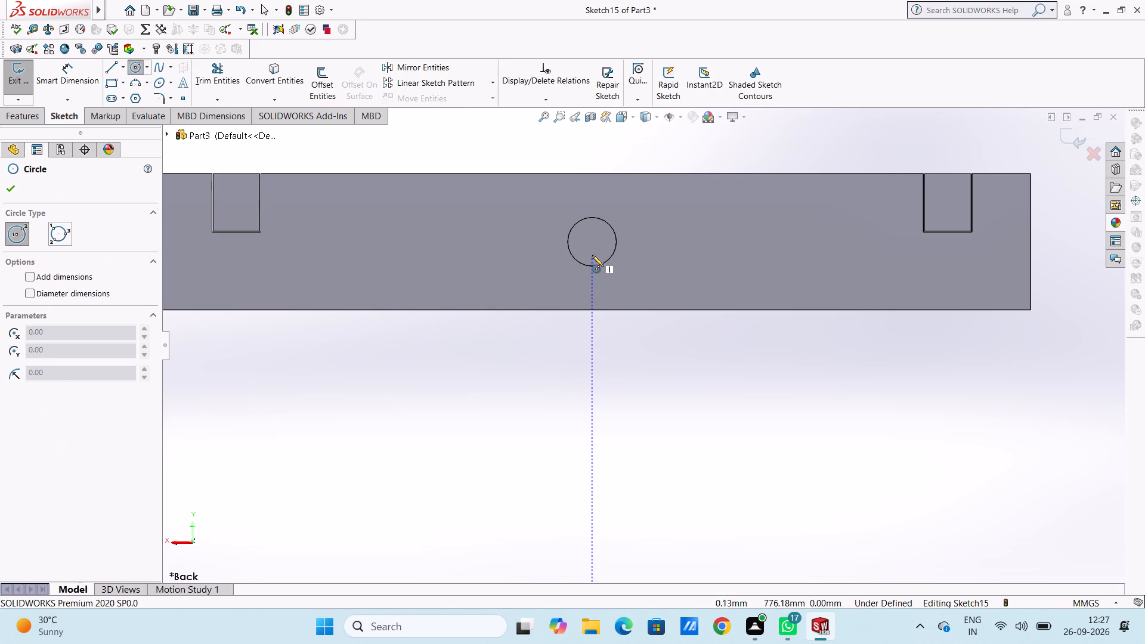
left_click(590, 239)
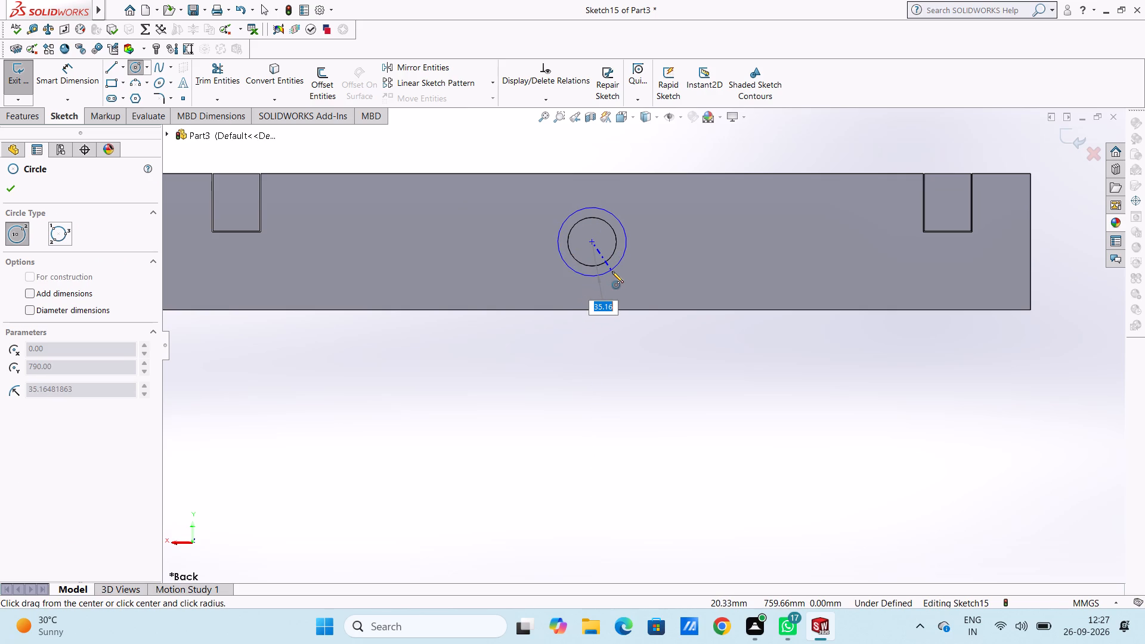
type("40")
key("Return")
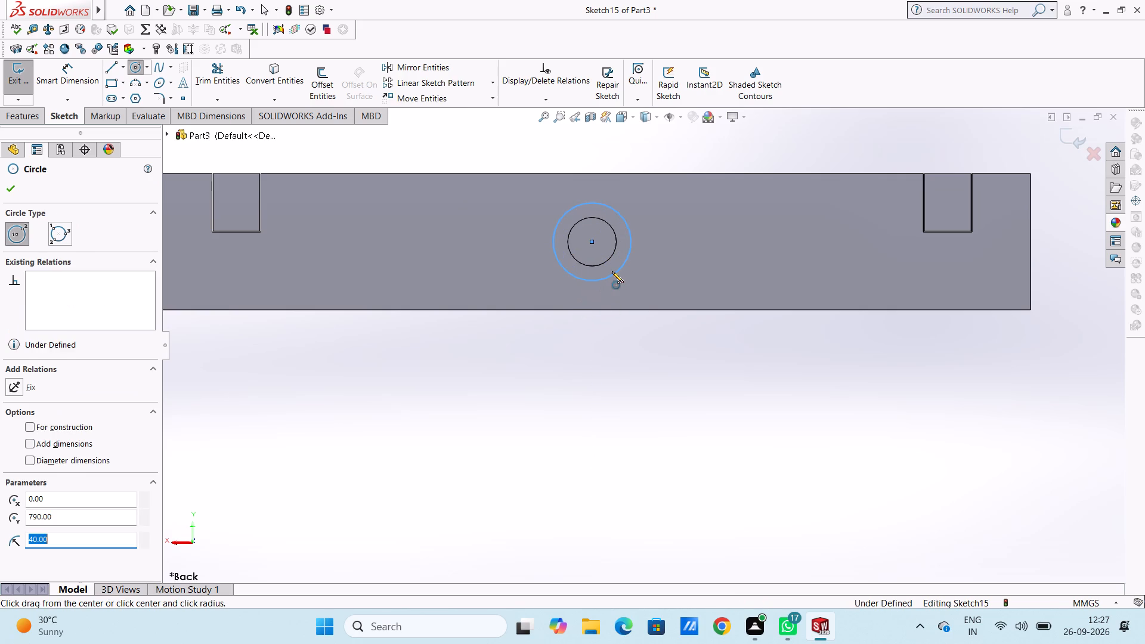
key("Escape")
key("Escape")
key("Escape")
scroll(612, 271, "up", 5)
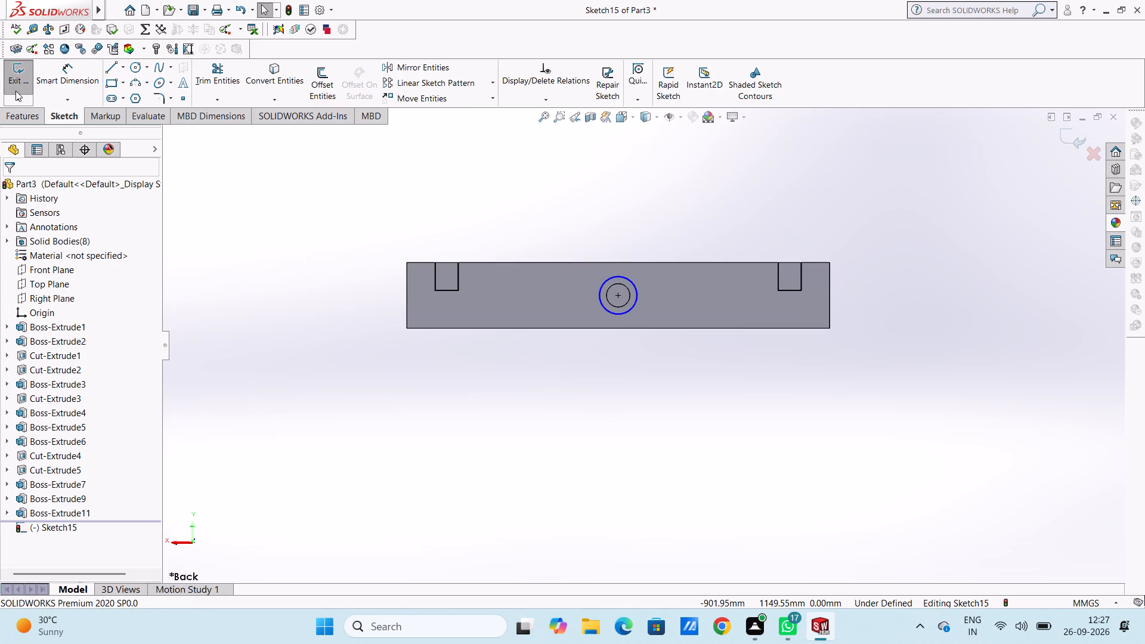
Dimension the circle's diameter at 80 mm.
left_click(61, 82)
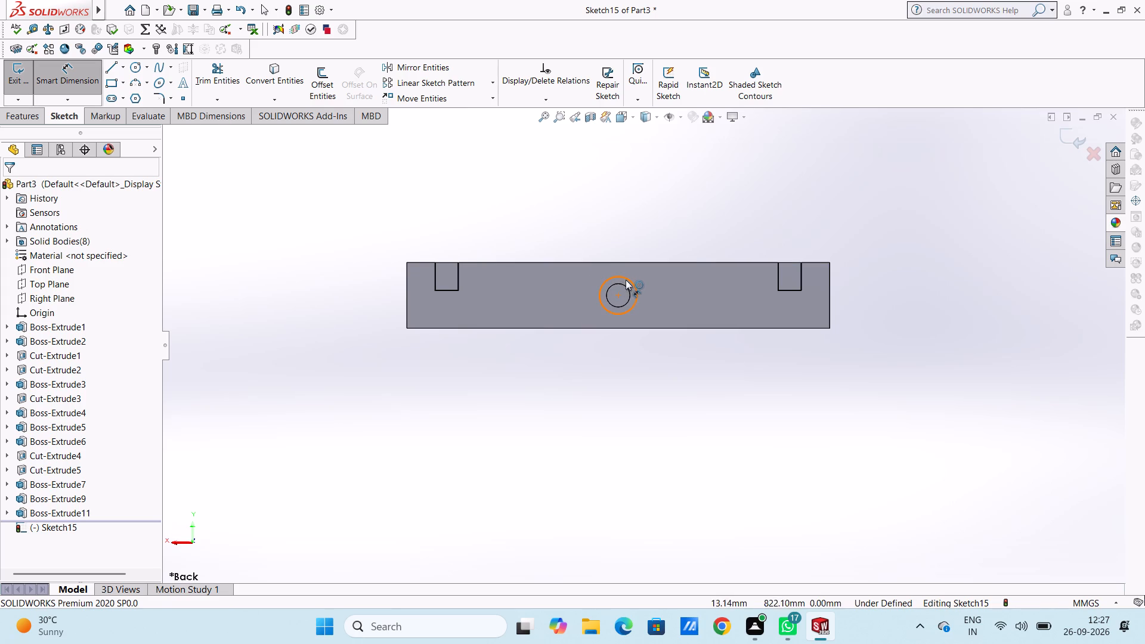
left_click(626, 280)
left_click(875, 179)
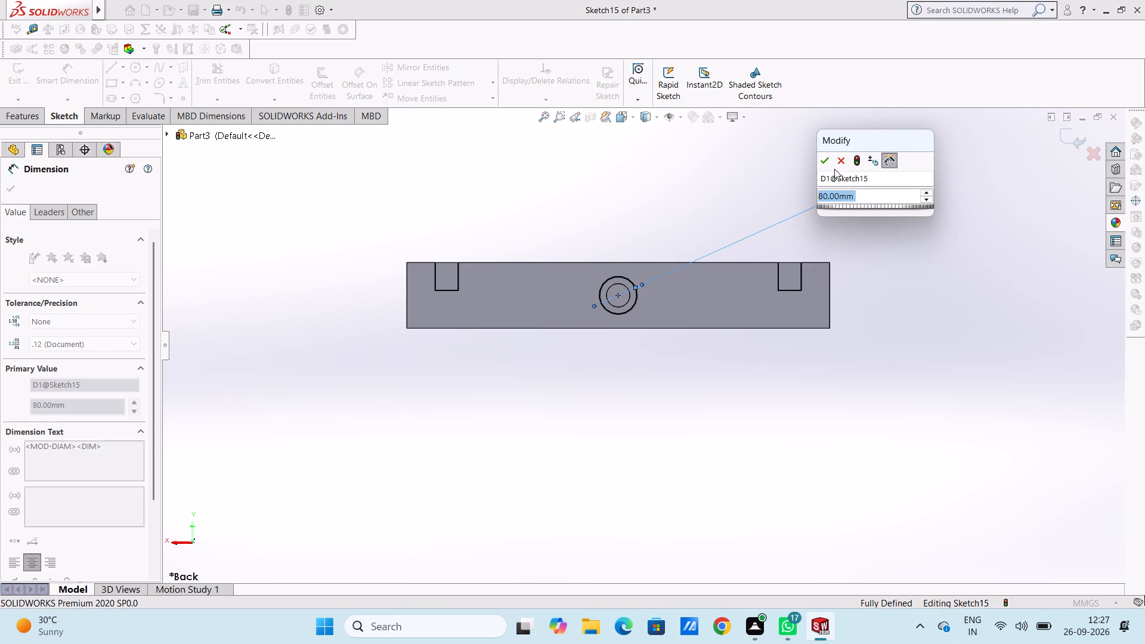
left_click(822, 159)
left_click(745, 171)
key("Escape")
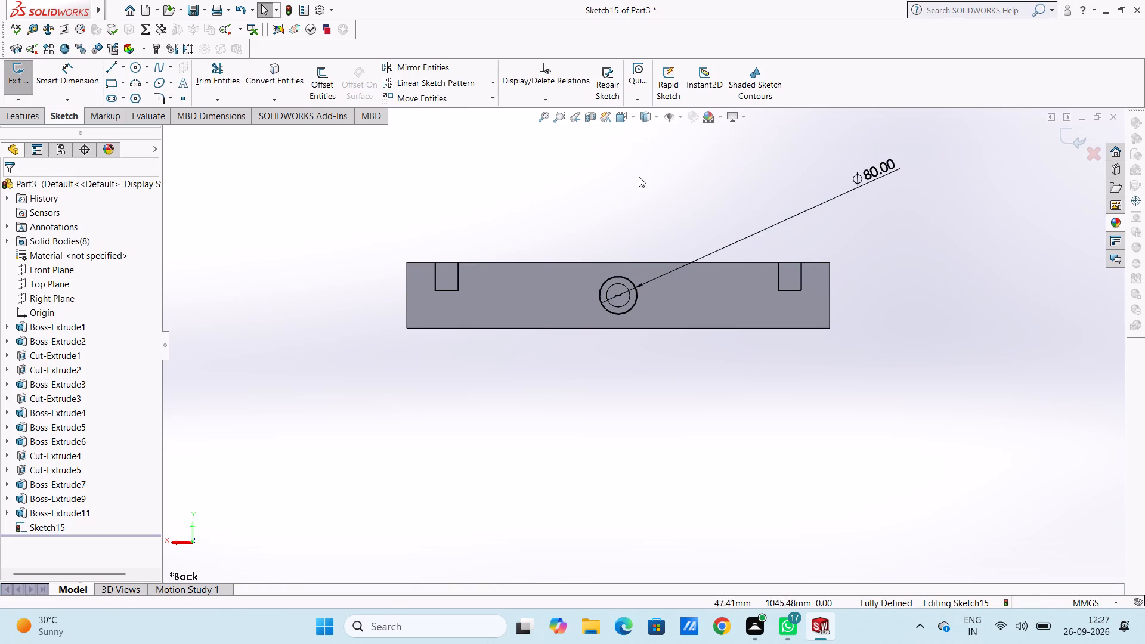
Extrude the 80 mm circle as a blind boss 140 mm deep, reversed into the beam, with the result merged.
middle_click_drag(651, 177, 705, 186)
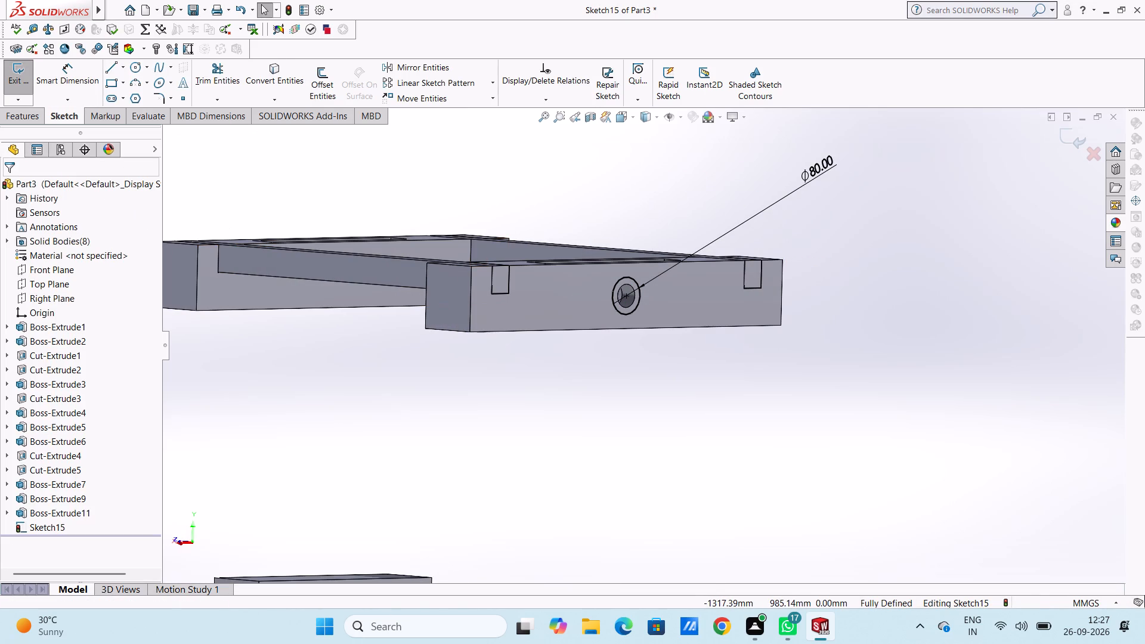
left_click(28, 120)
left_click(23, 73)
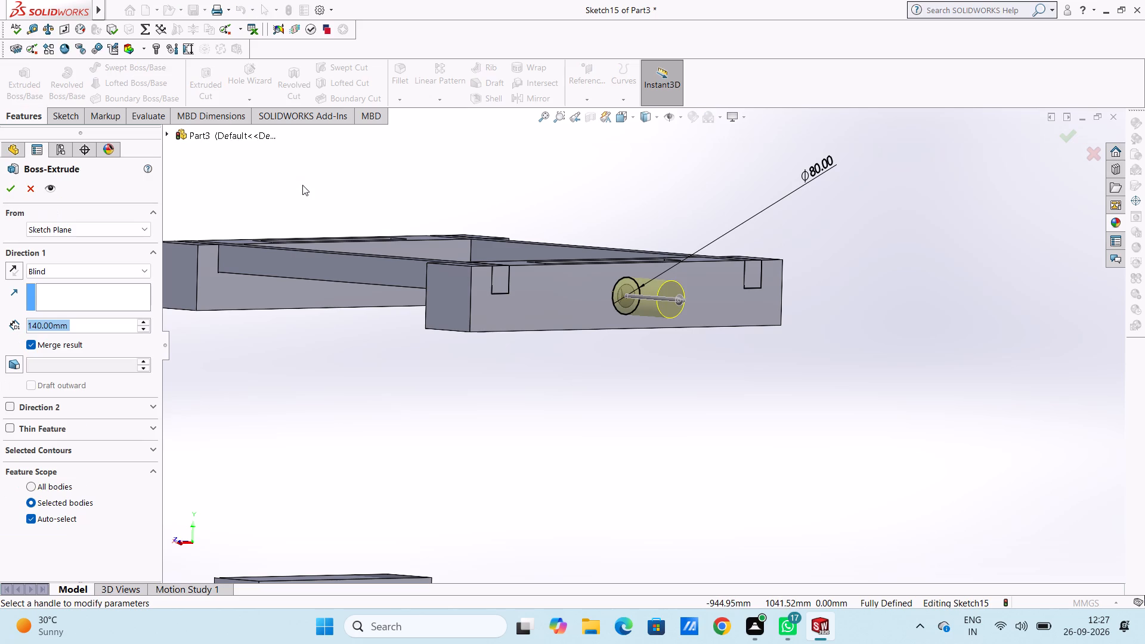
left_click(13, 274)
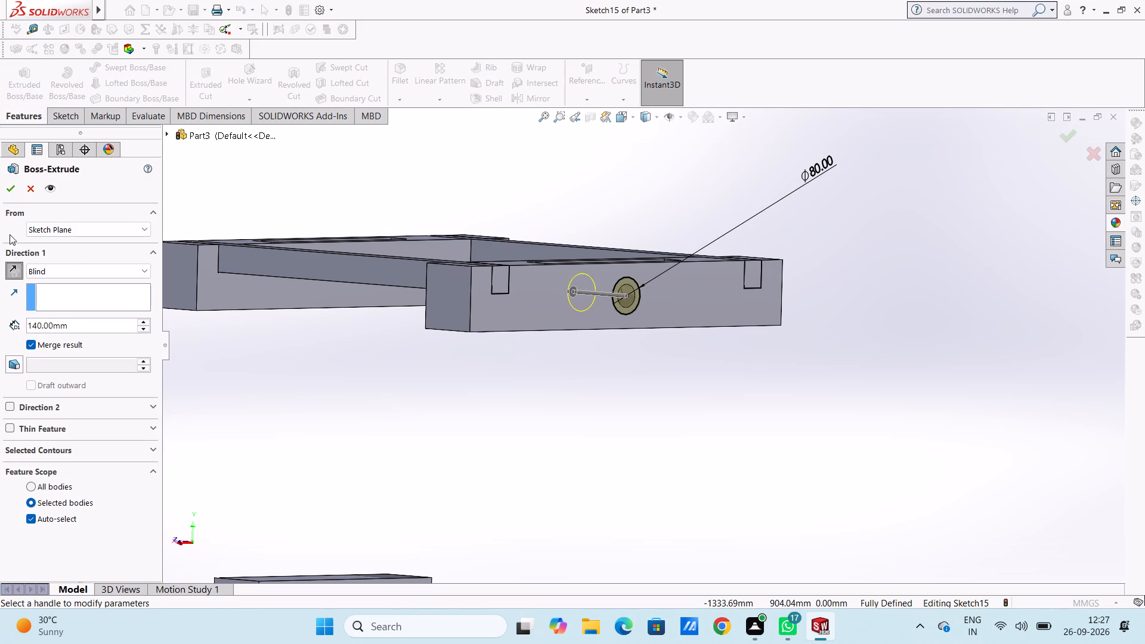
left_click(10, 185)
left_click(437, 192)
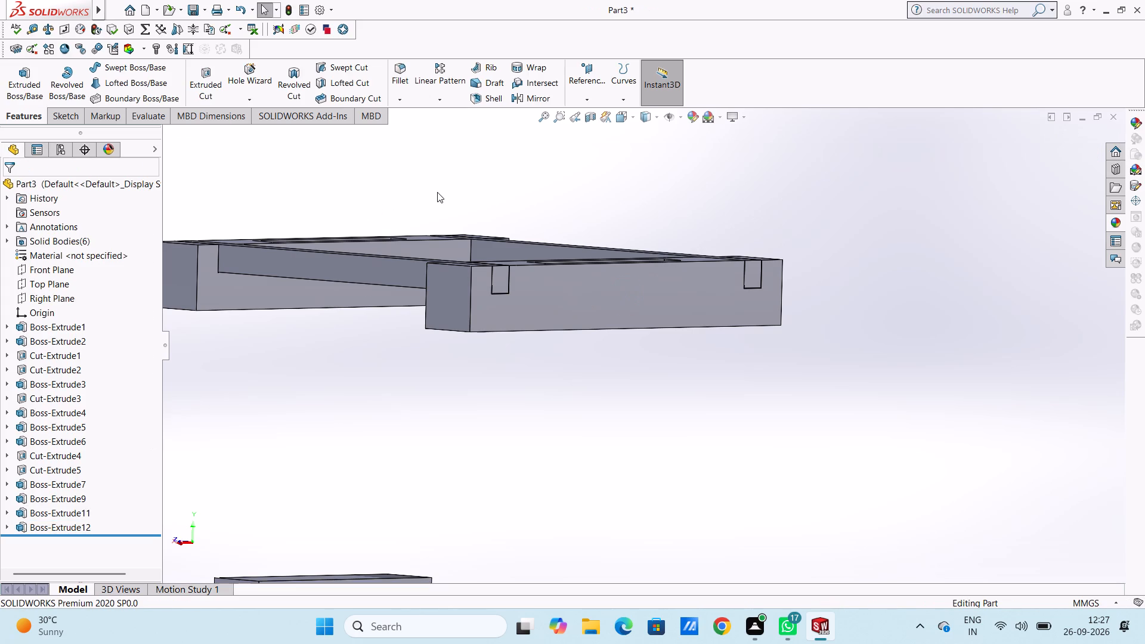
Start a sketch on the front upper beam's outer face and begin a circle near the middle of that face.
scroll(437, 190, "up", 4)
middle_click_drag(460, 208, 505, 351)
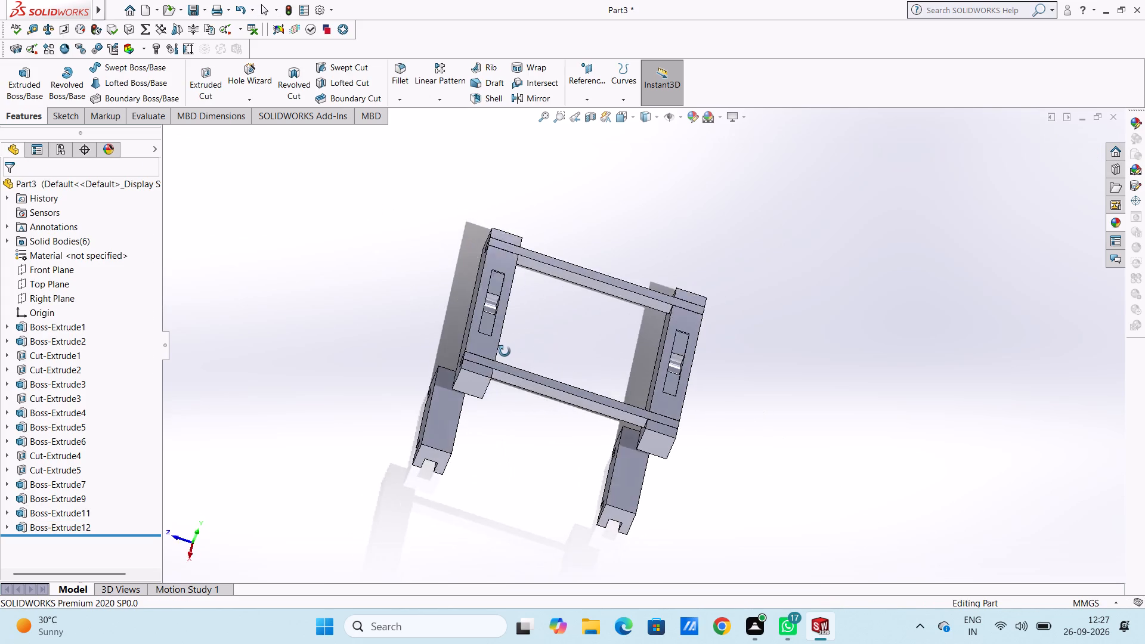
middle_click_drag(505, 351, 488, 430)
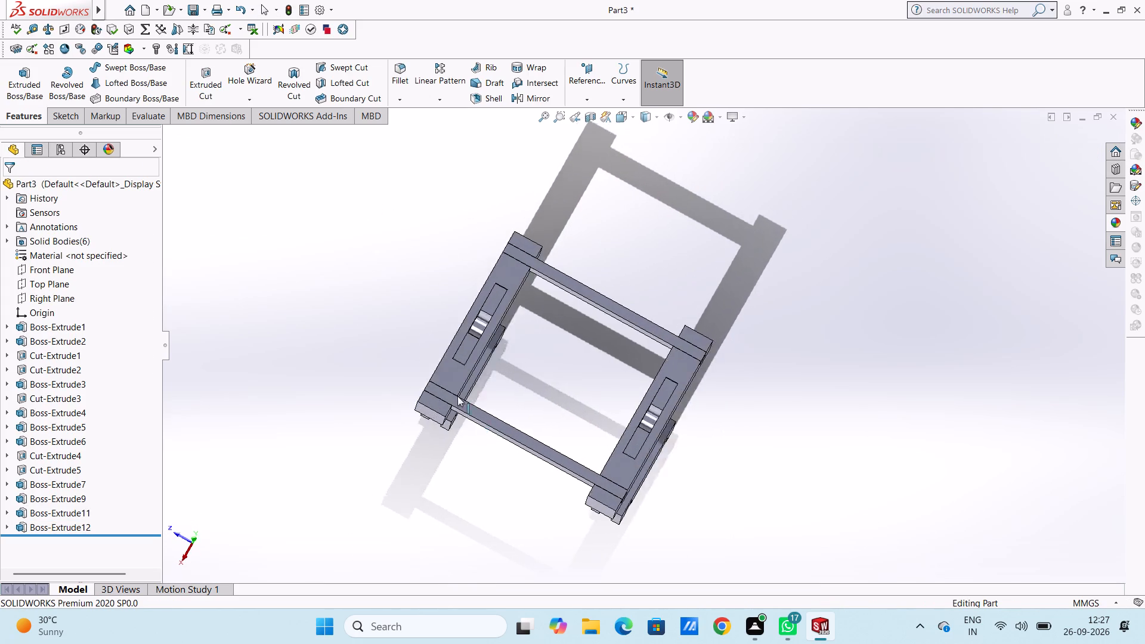
key("ctrl+1")
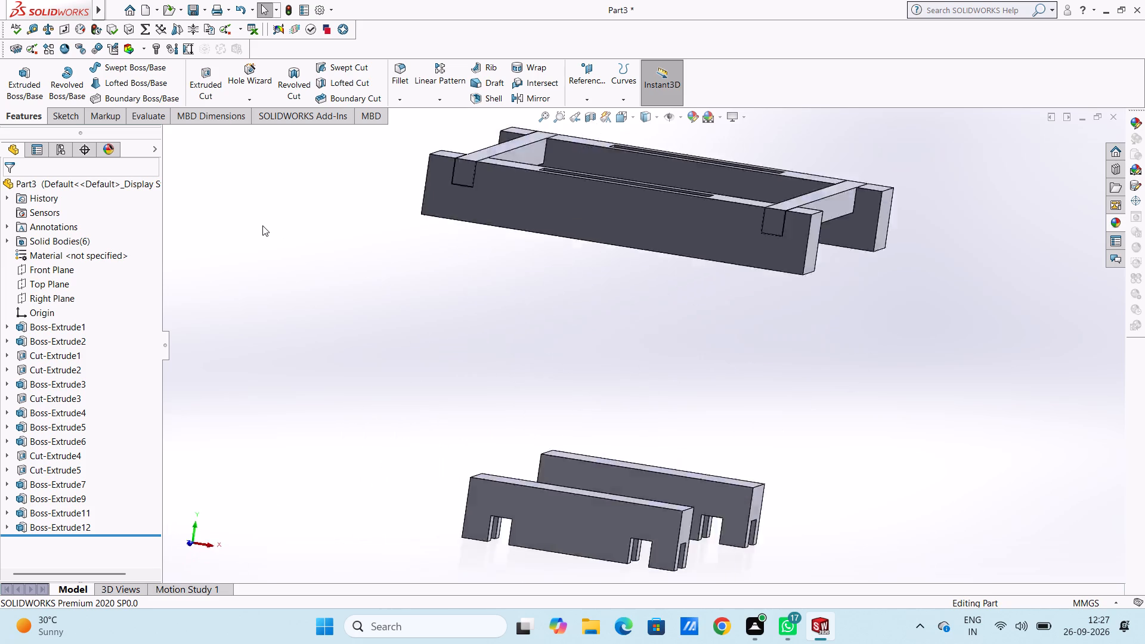
scroll(262, 225, "up", 2)
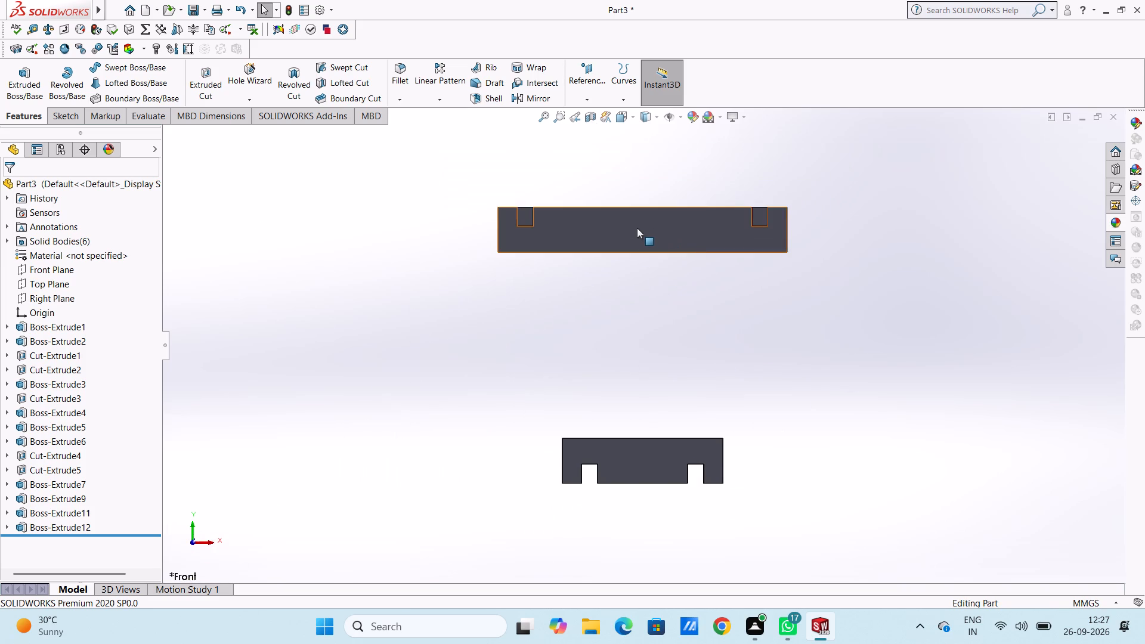
left_click(637, 228)
left_click(694, 194)
left_click(676, 171)
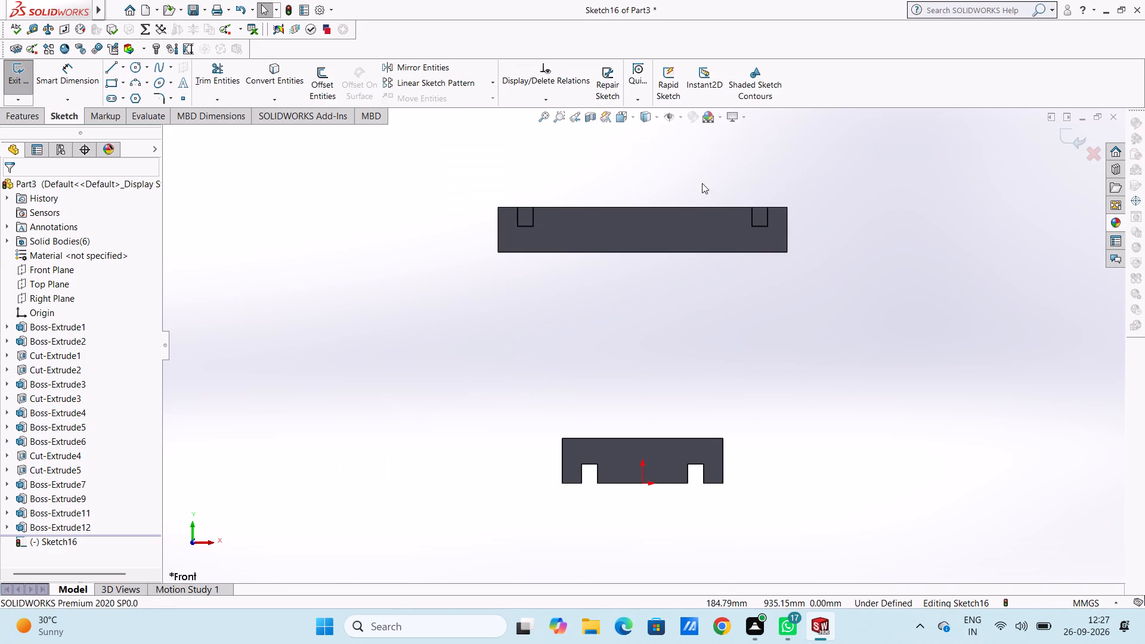
scroll(699, 191, "down", 2)
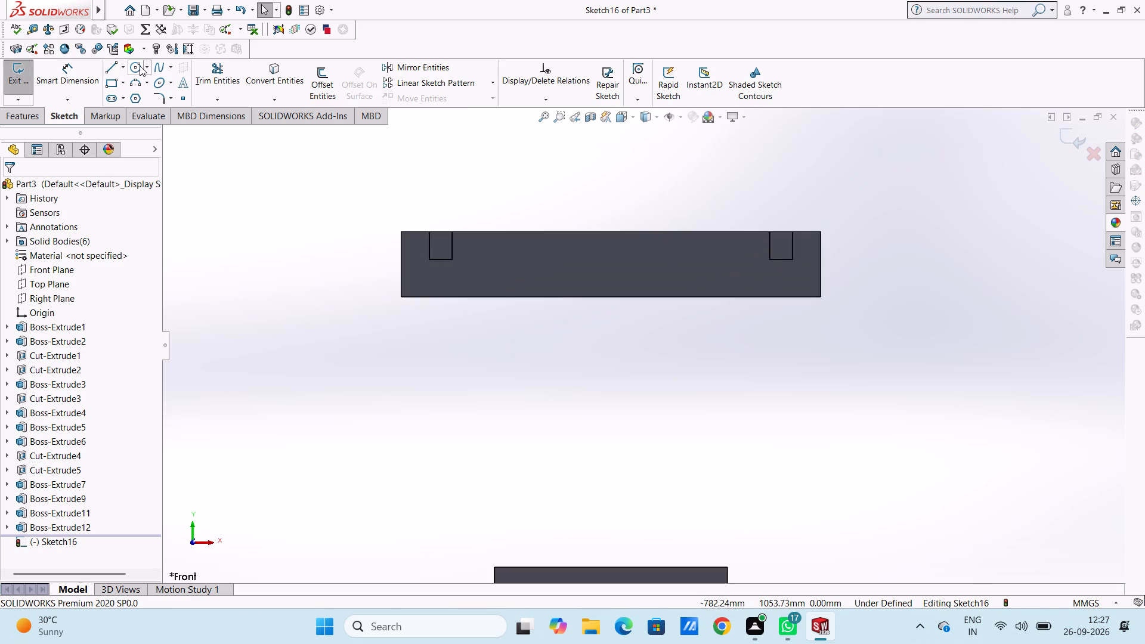
left_click(133, 66)
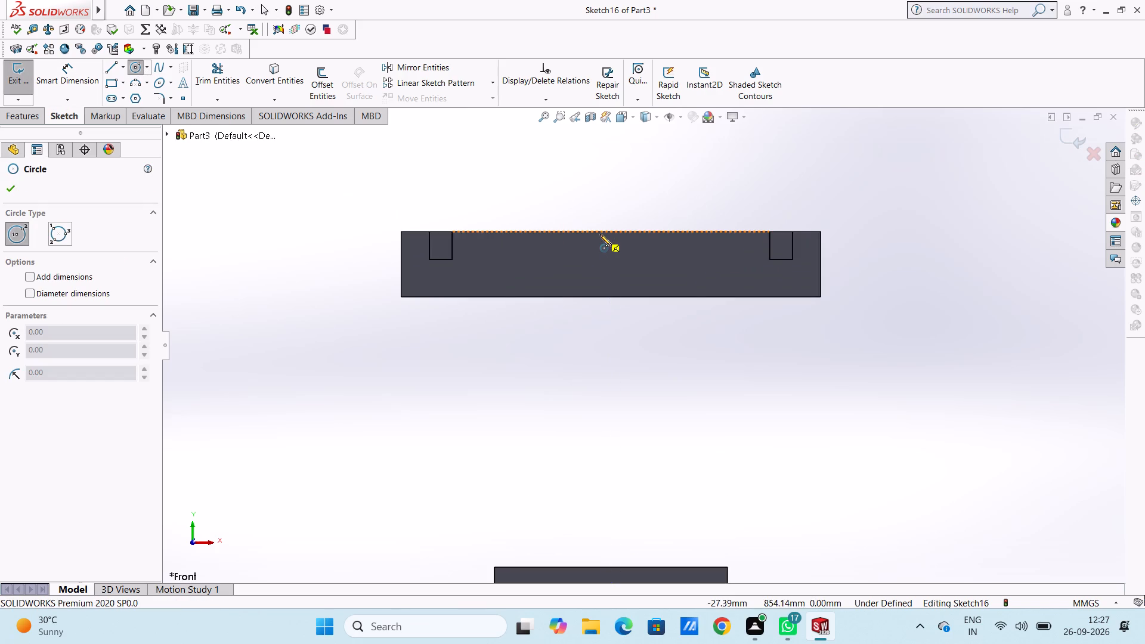
left_click(613, 264)
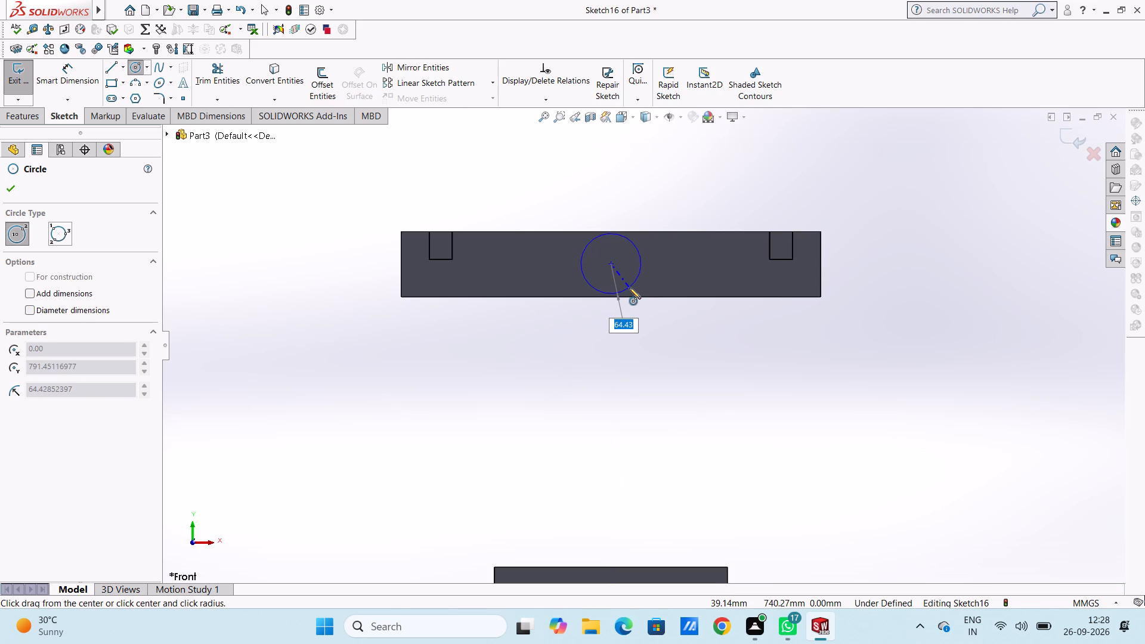
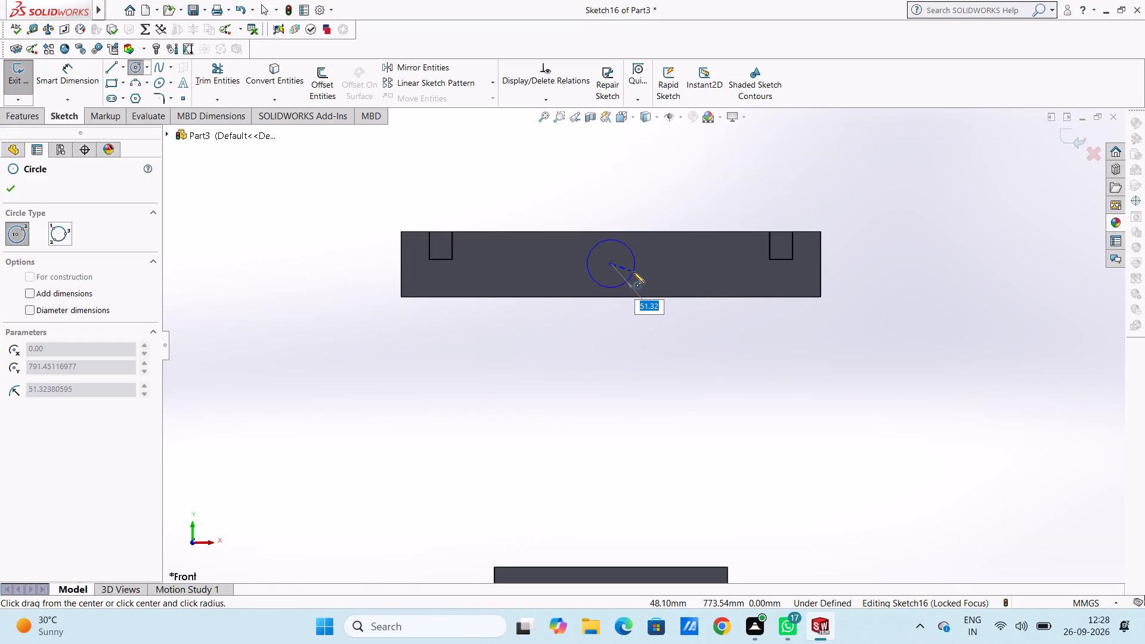
Complete the circle on the front upper beam's outer face with a radius of 50 mm.
type("50")
key("Return")
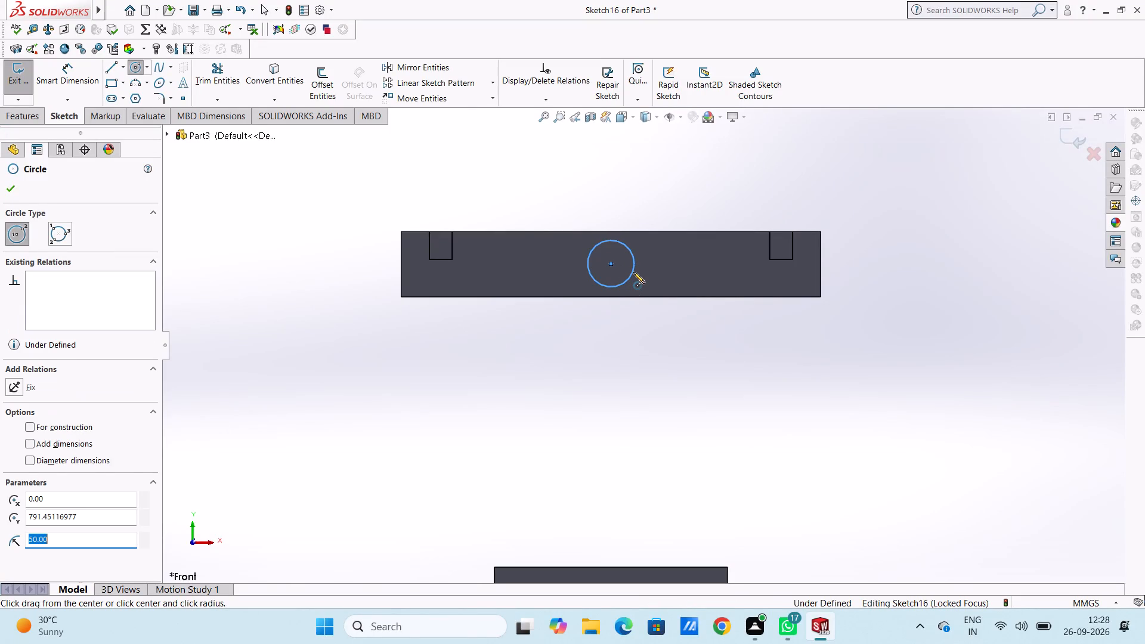
key("Escape")
key("Escape")
Dimension the circle's diameter at 100 mm.
scroll(633, 272, "up", 1)
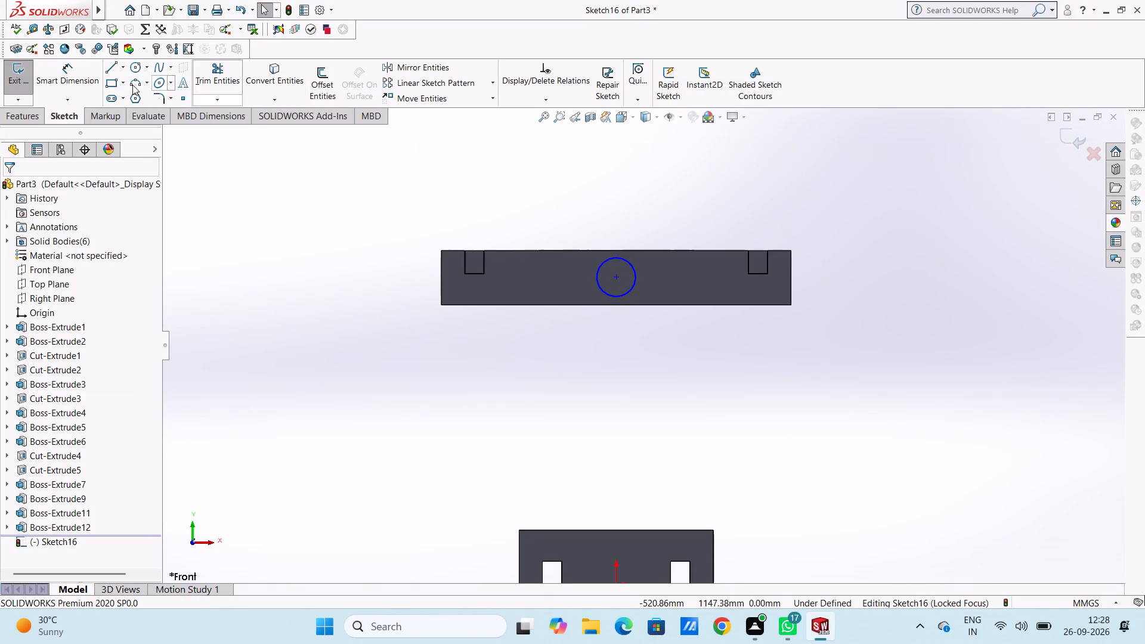
left_click(76, 73)
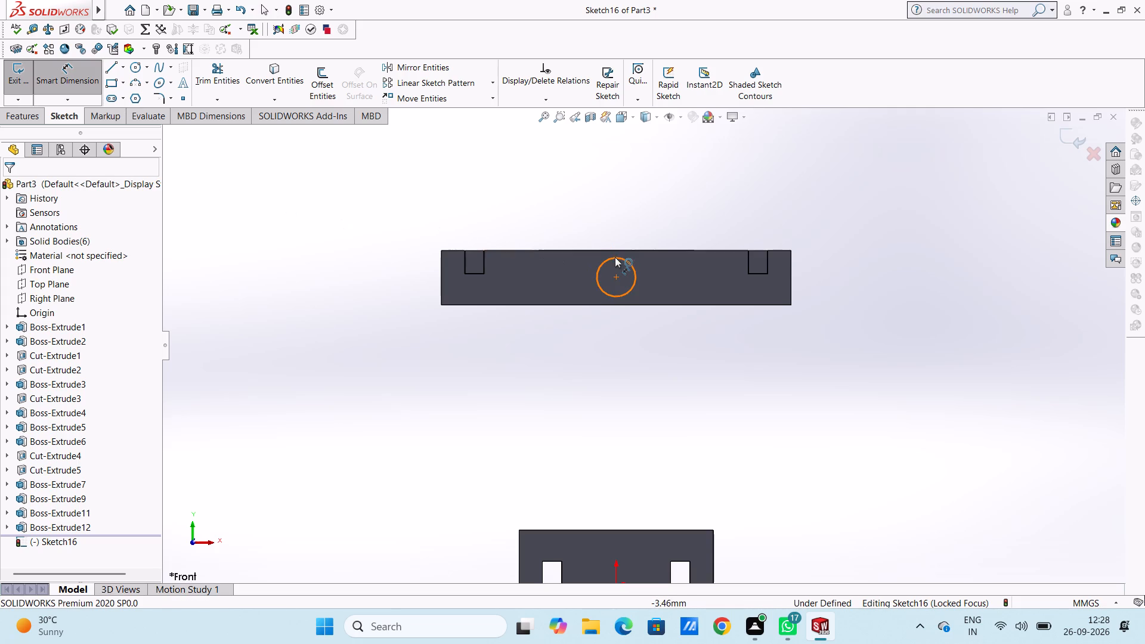
left_click(615, 257)
left_click(832, 163)
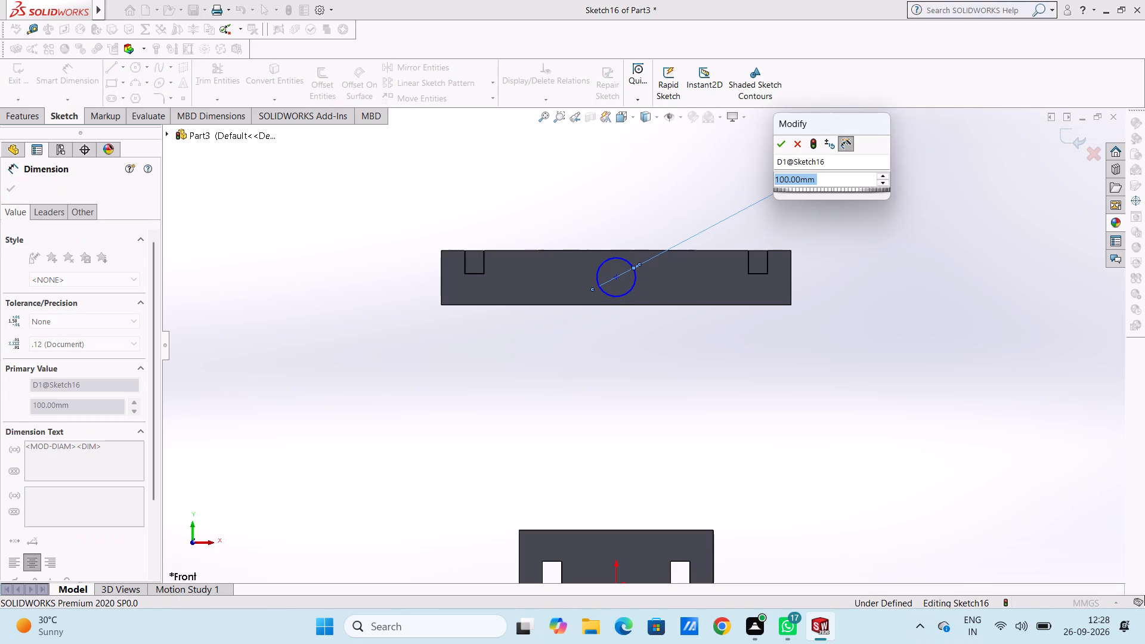
left_click(781, 143)
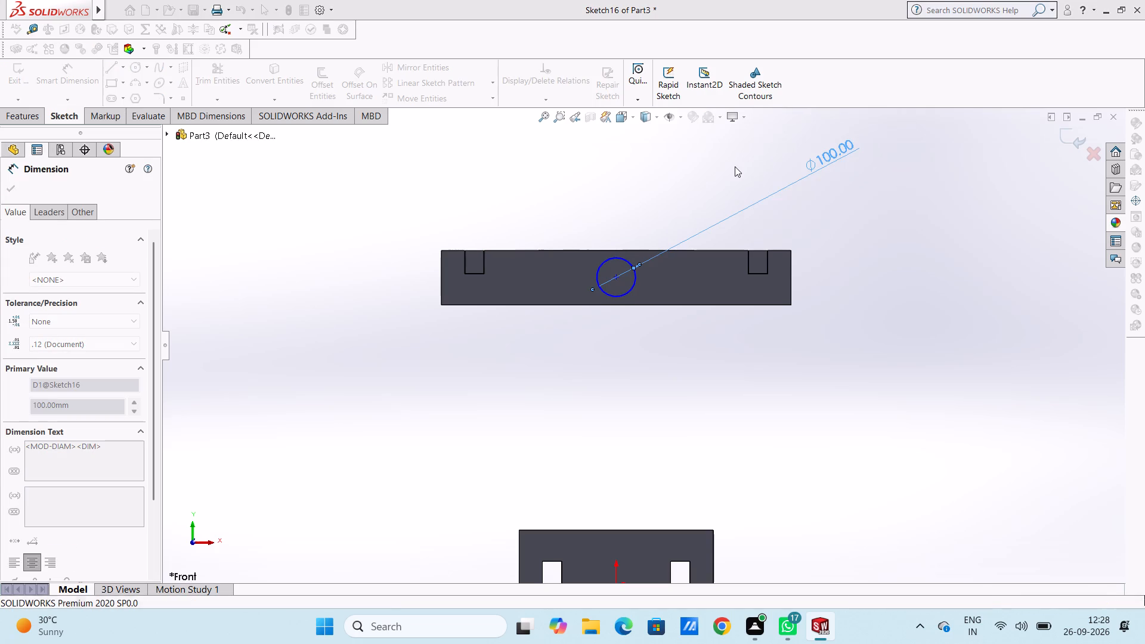
left_click(735, 166)
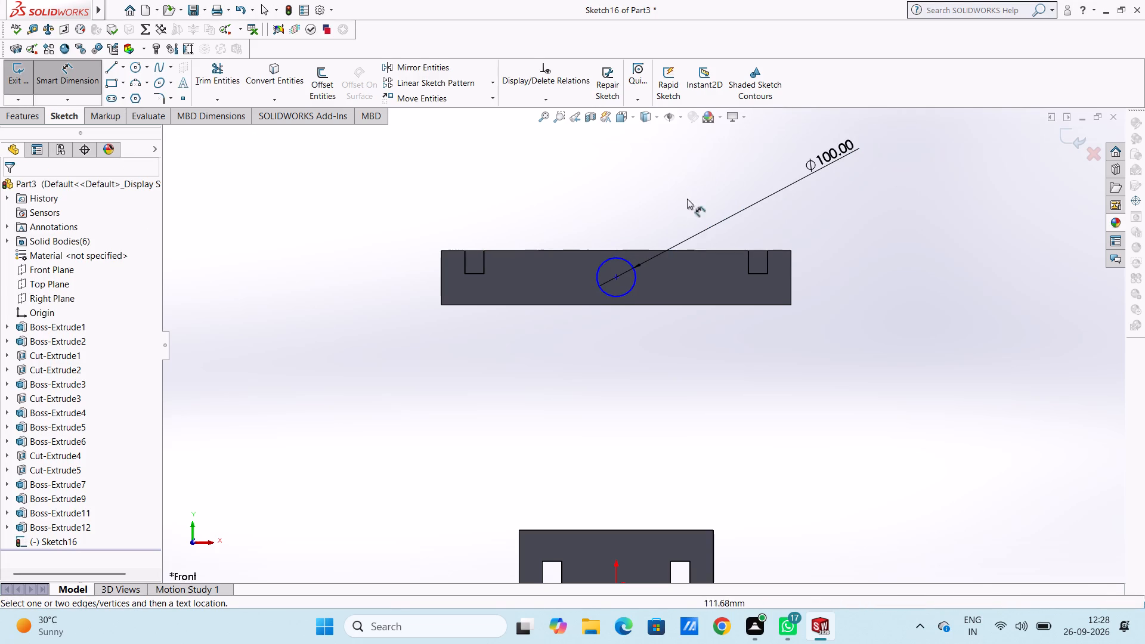
Dimension the circle's centre 70 mm below the front upper beam's top edge.
left_click(614, 274)
left_click(631, 252)
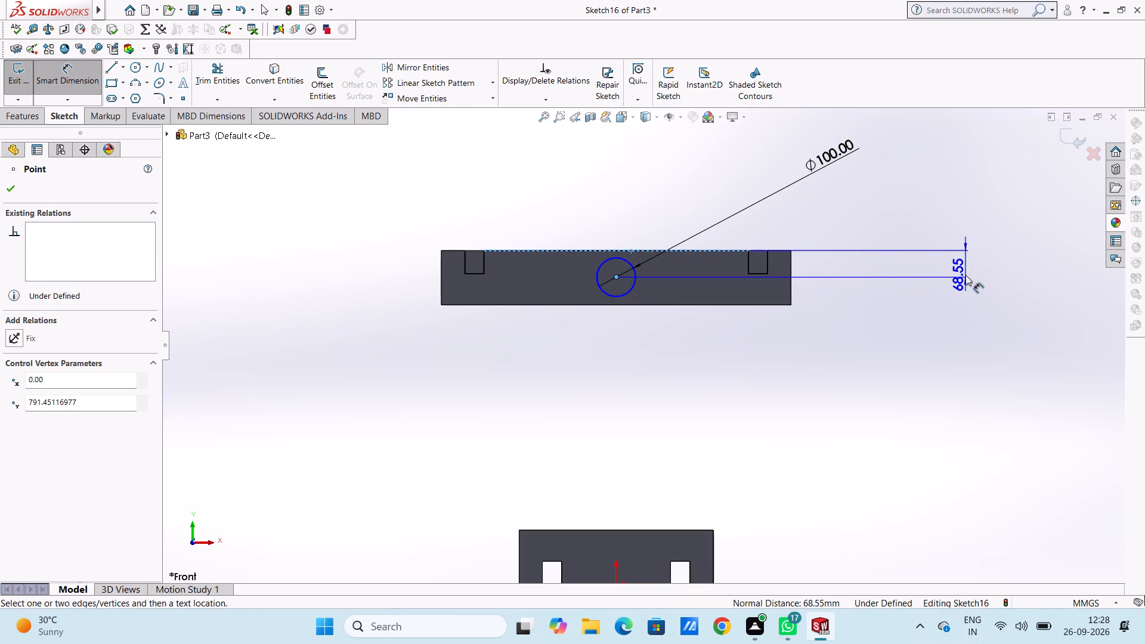
left_click(966, 275)
type("70")
key("Return")
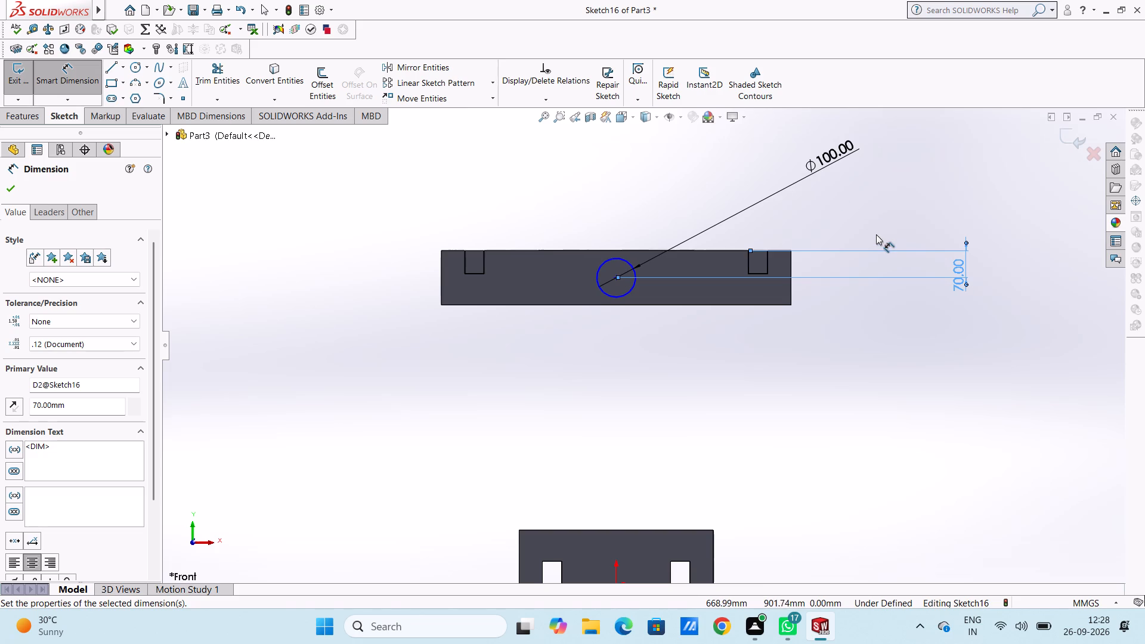
left_click(876, 231)
Dimension the circle's centre 450 mm horizontally from the front upper beam's right-hand end edge.
left_click(615, 278)
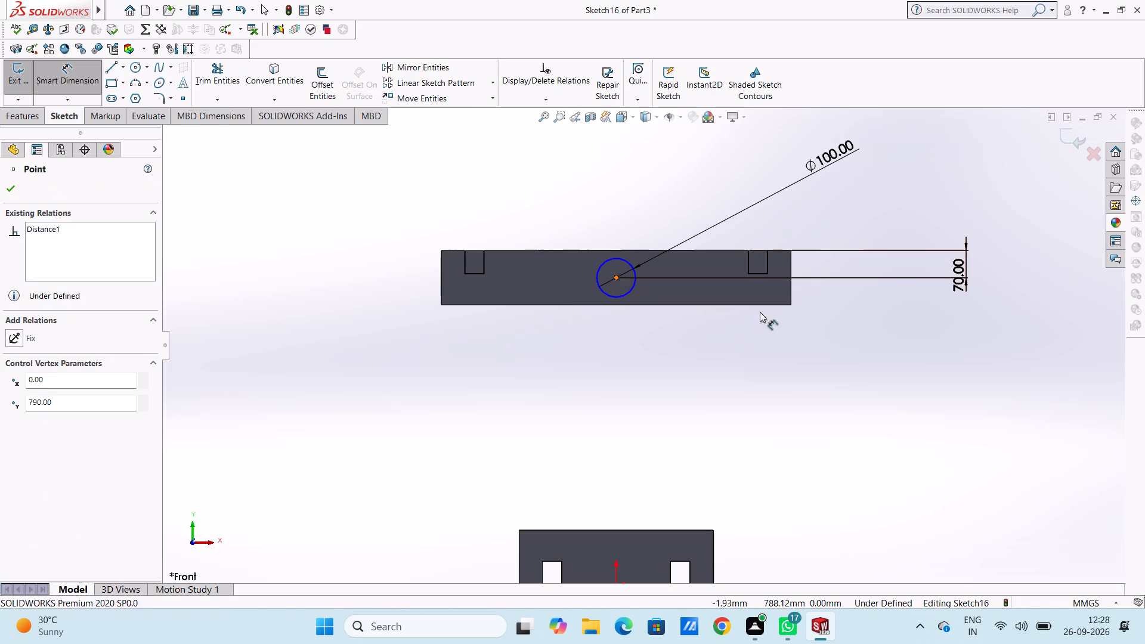
left_click(790, 292)
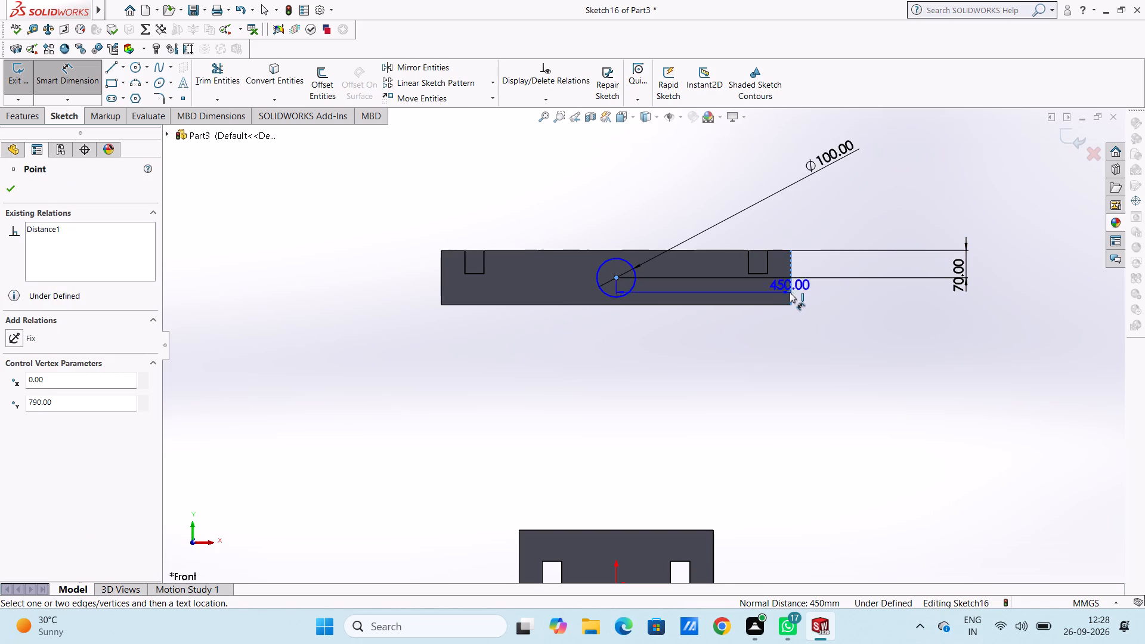
left_click(735, 435)
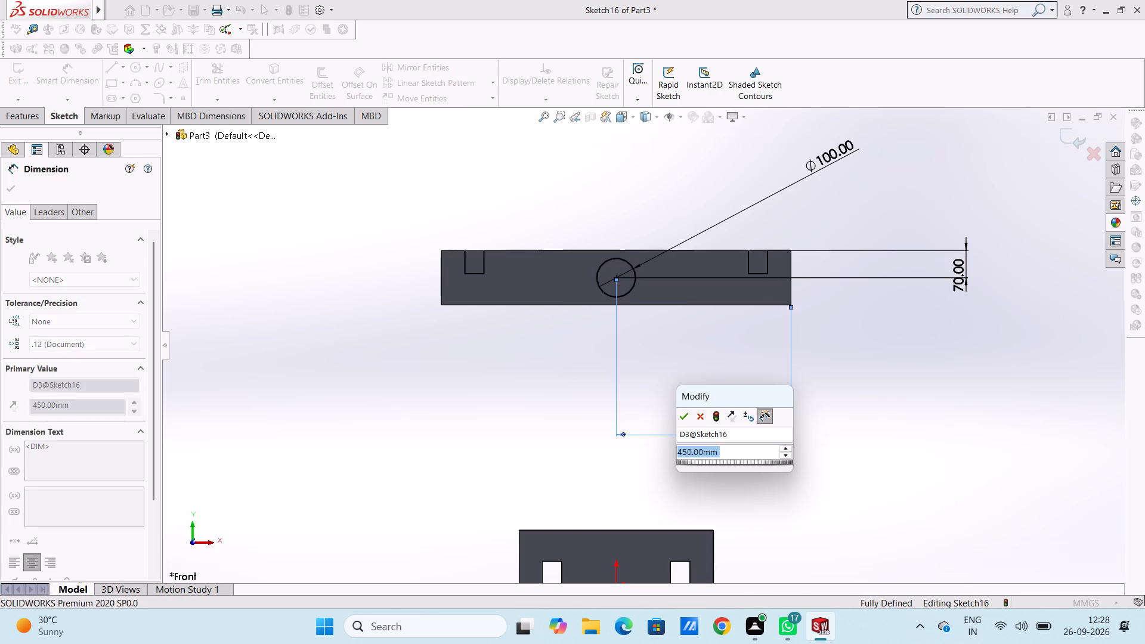
left_click(682, 419)
left_click(546, 389)
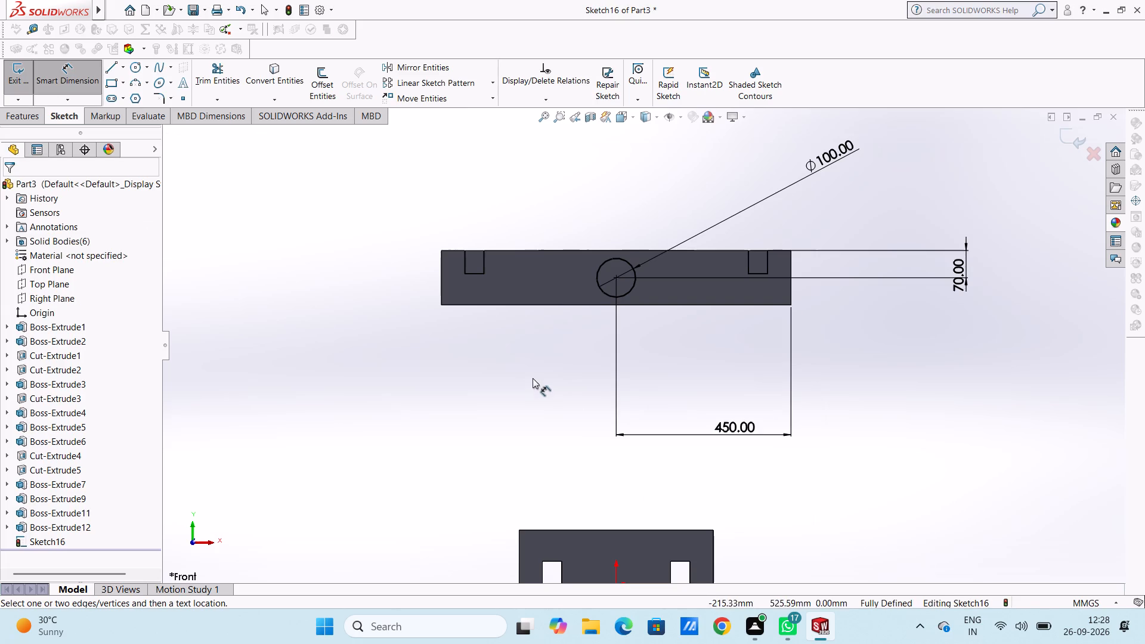
Start a boss extrude of the 100 mm circle as a one-direction thin feature with 11 mm wall thickness.
middle_click_drag(524, 374, 556, 421)
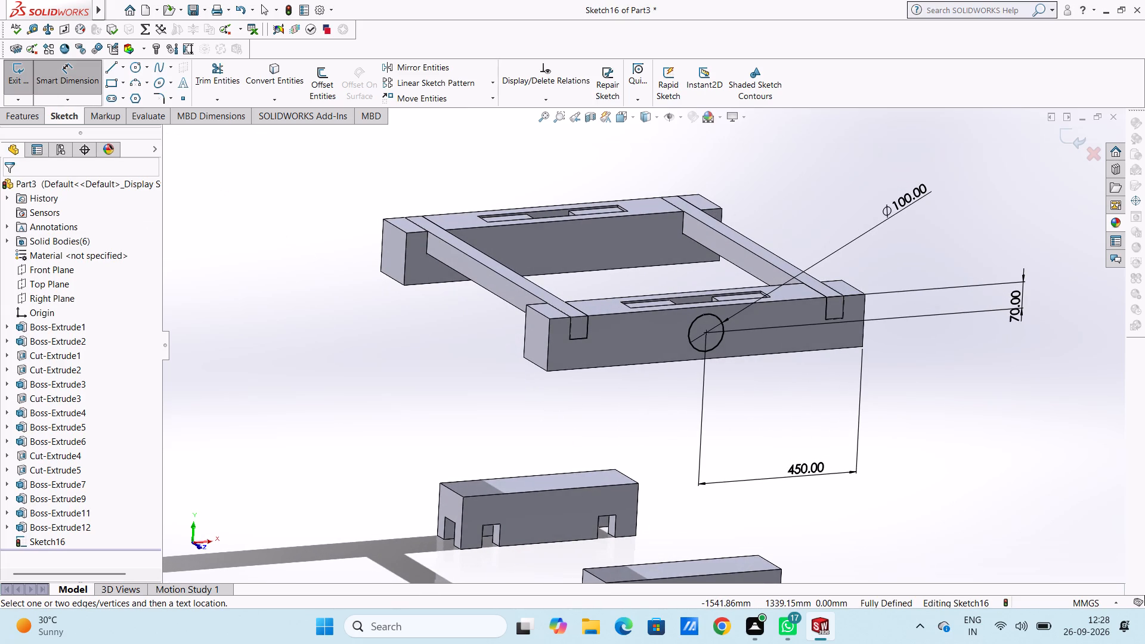
left_click(29, 118)
left_click(28, 92)
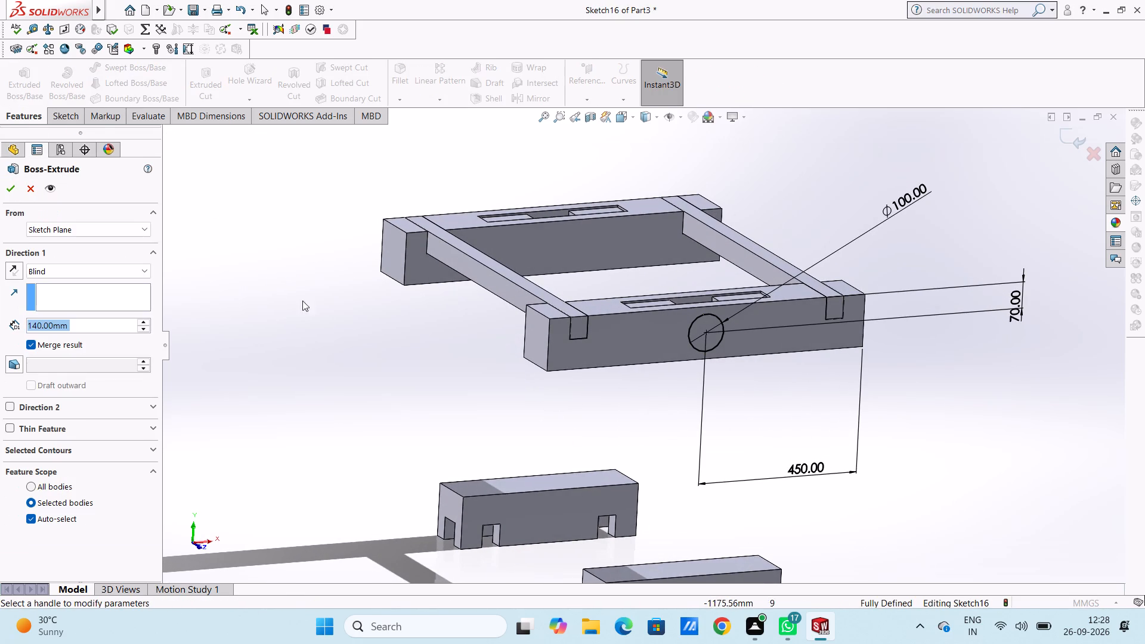
middle_click_drag(393, 350, 354, 321)
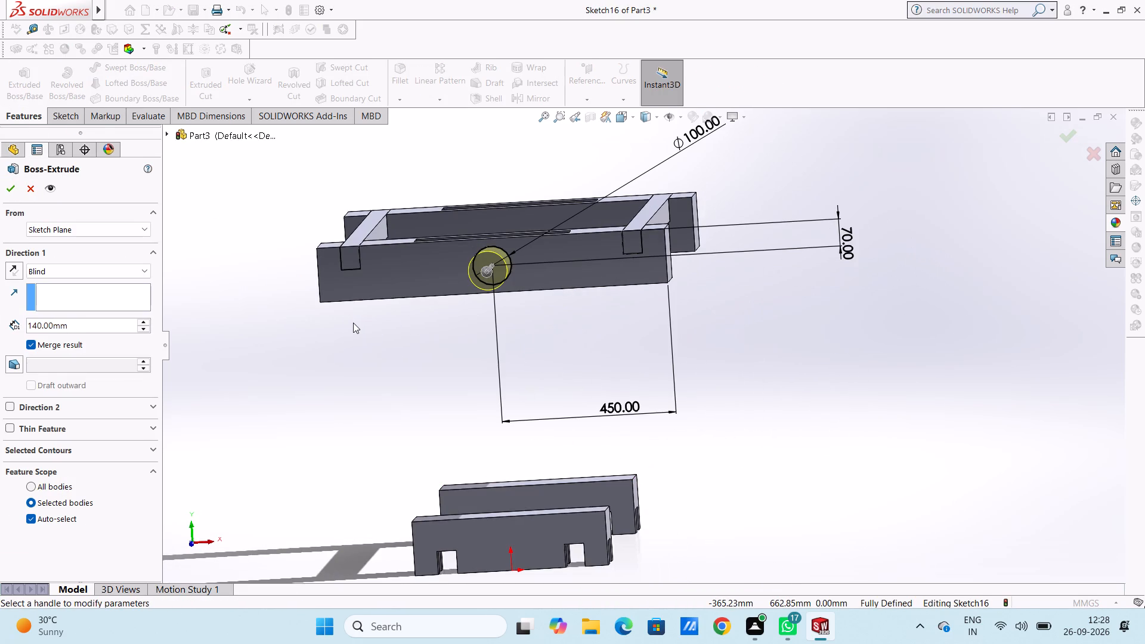
left_click(10, 423)
middle_click_drag(239, 378, 245, 375)
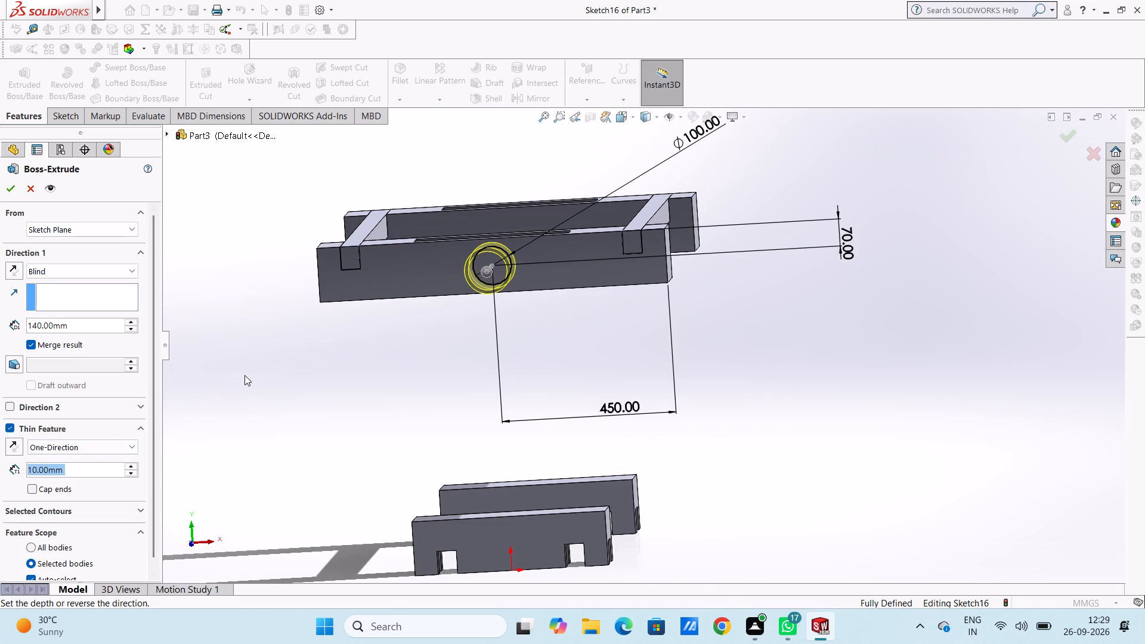
middle_click_drag(245, 375, 240, 359)
scroll(495, 183, "down", 1)
middle_click_drag(517, 182, 524, 196)
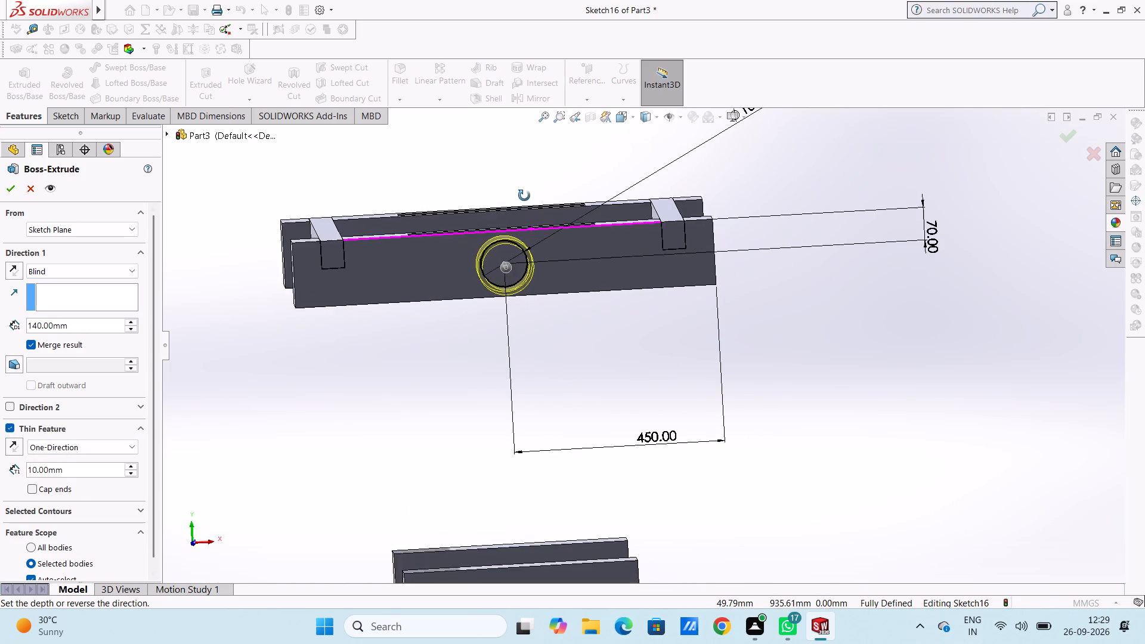
middle_click_drag(524, 196, 519, 196)
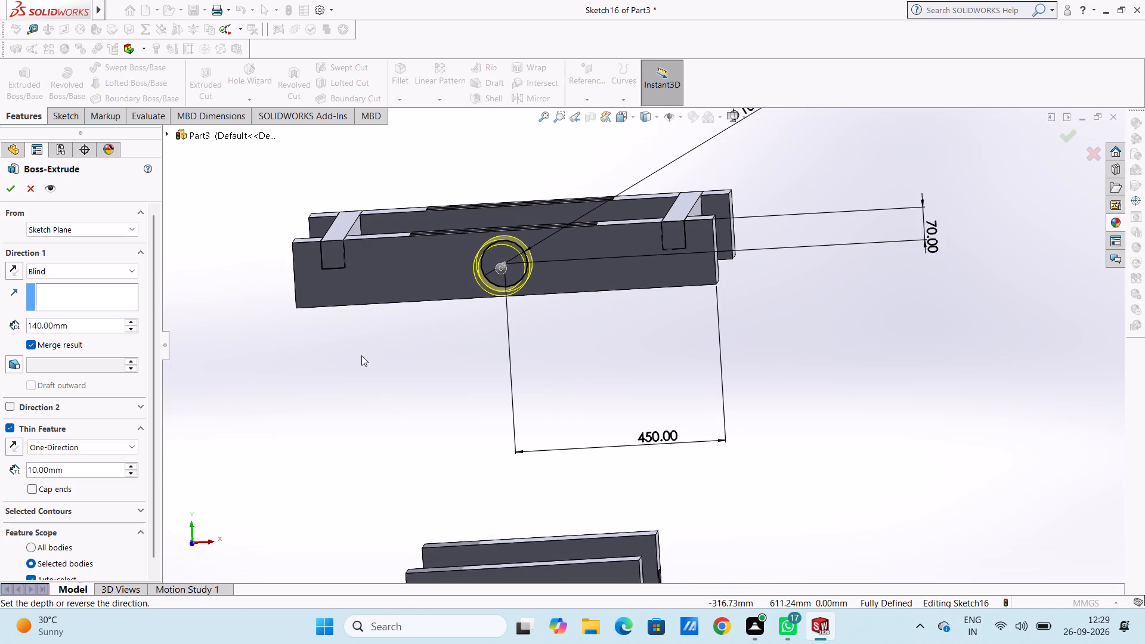
double_click(87, 469)
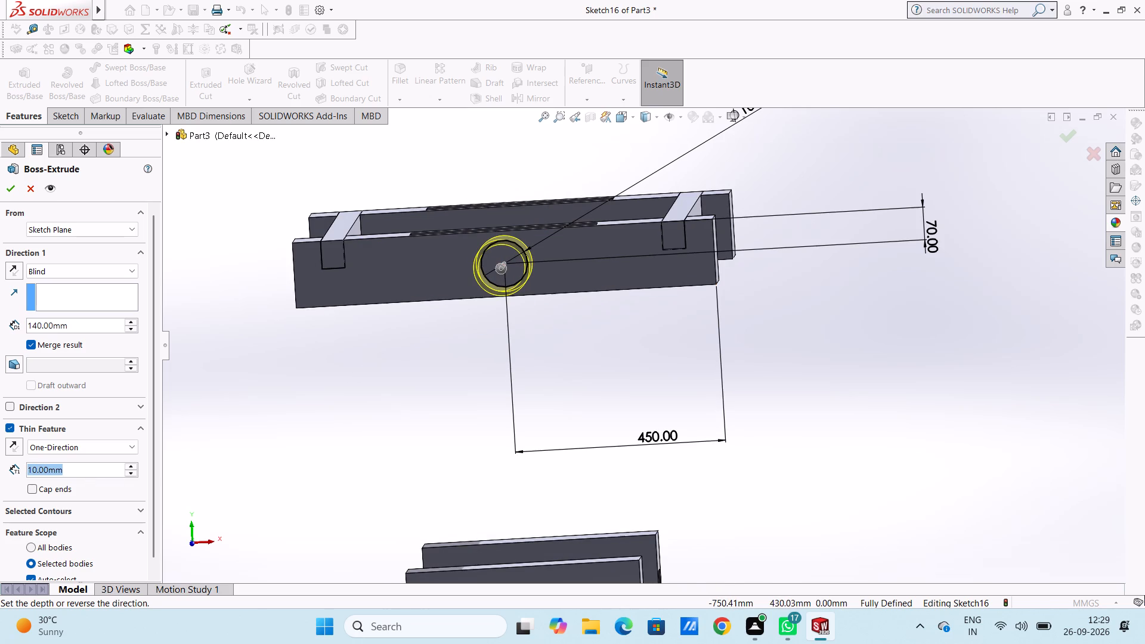
type("11")
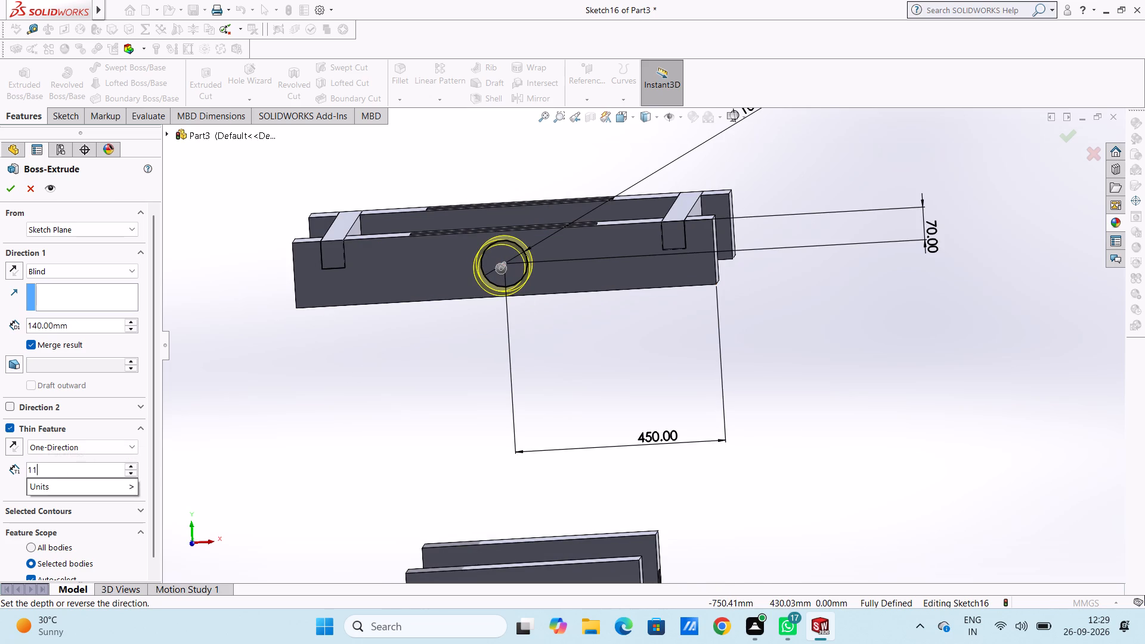
key("Return")
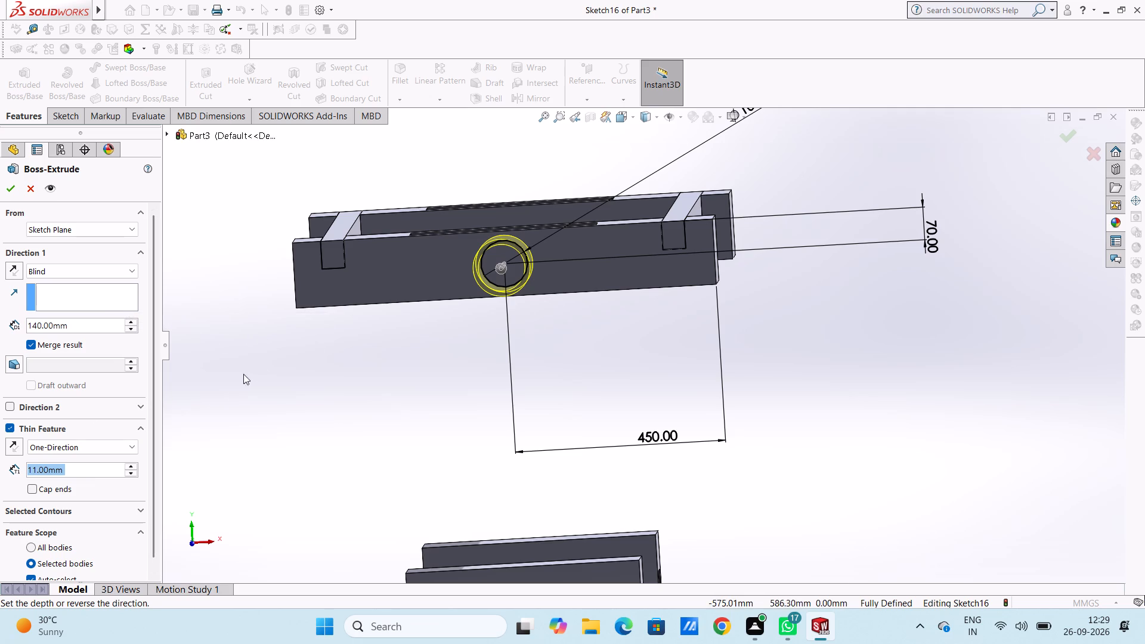
Set the thin extrusion's blind depth to 60 mm and create the ring outward from the front upper beam, merged.
middle_click_drag(346, 393, 296, 417)
scroll(296, 418, "up", 5)
middle_click_drag(386, 399, 373, 402)
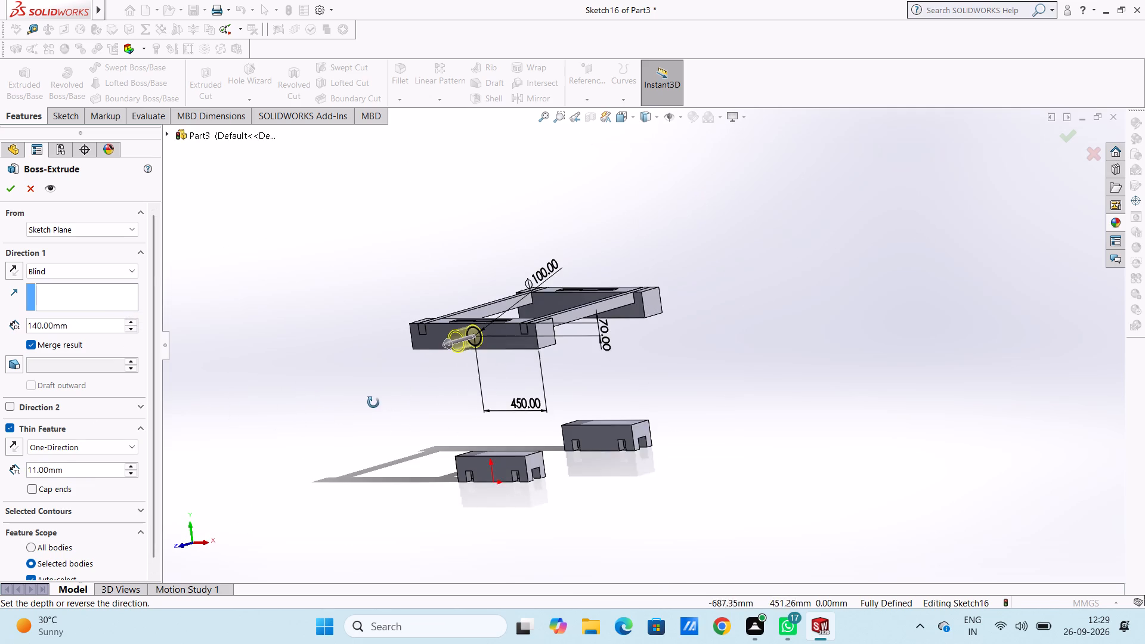
middle_click_drag(373, 402, 392, 411)
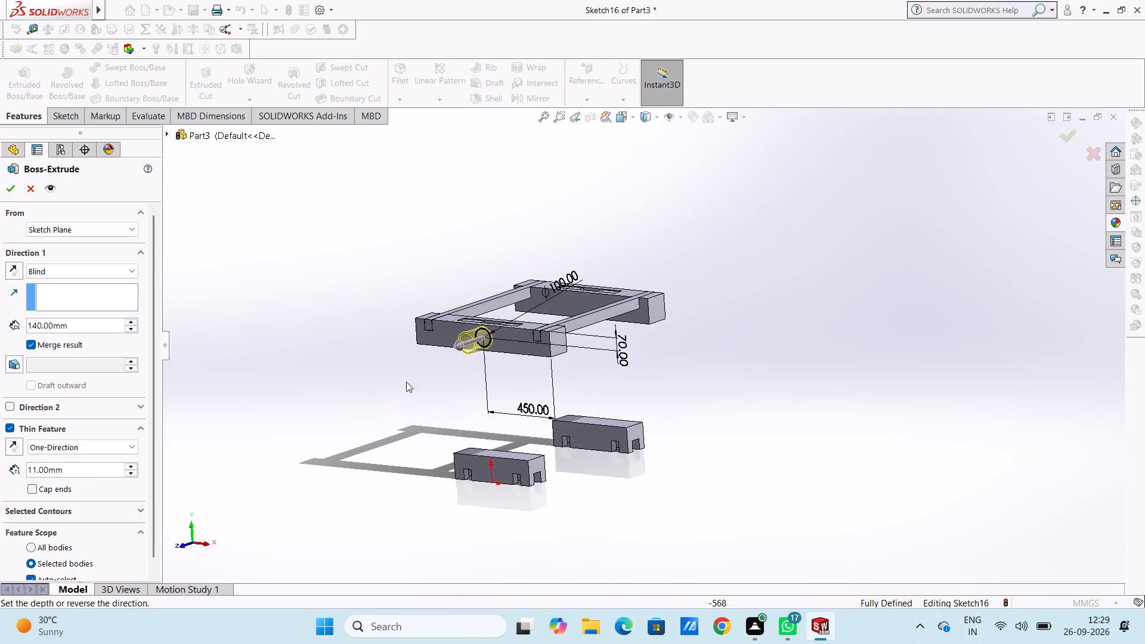
scroll(472, 335, "down", 6)
scroll(537, 314, "down", 4)
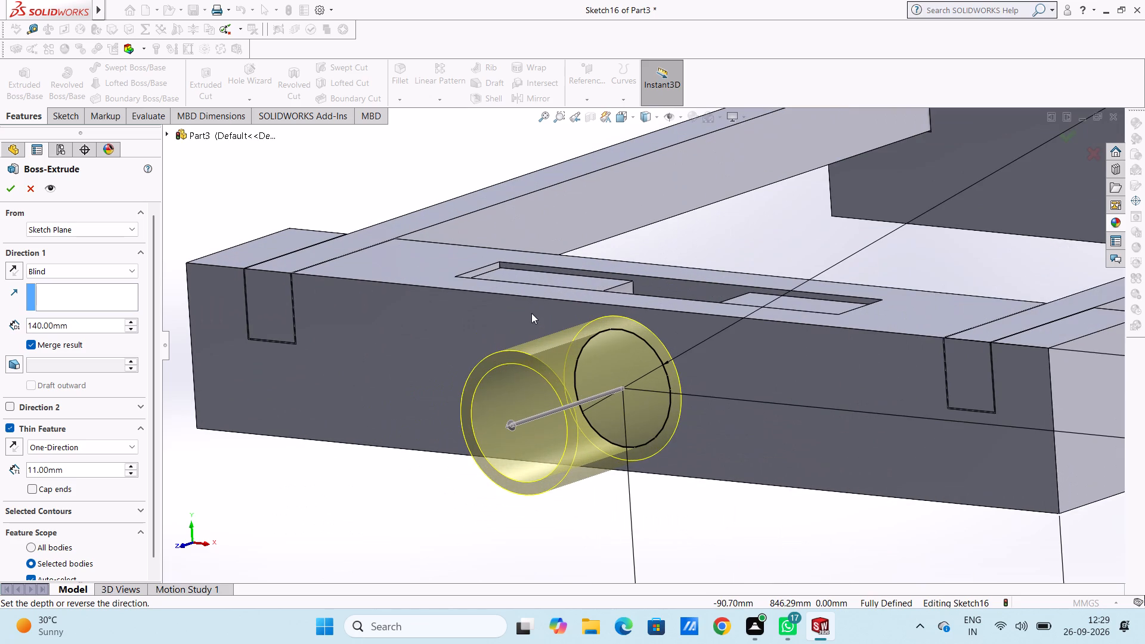
double_click(104, 327)
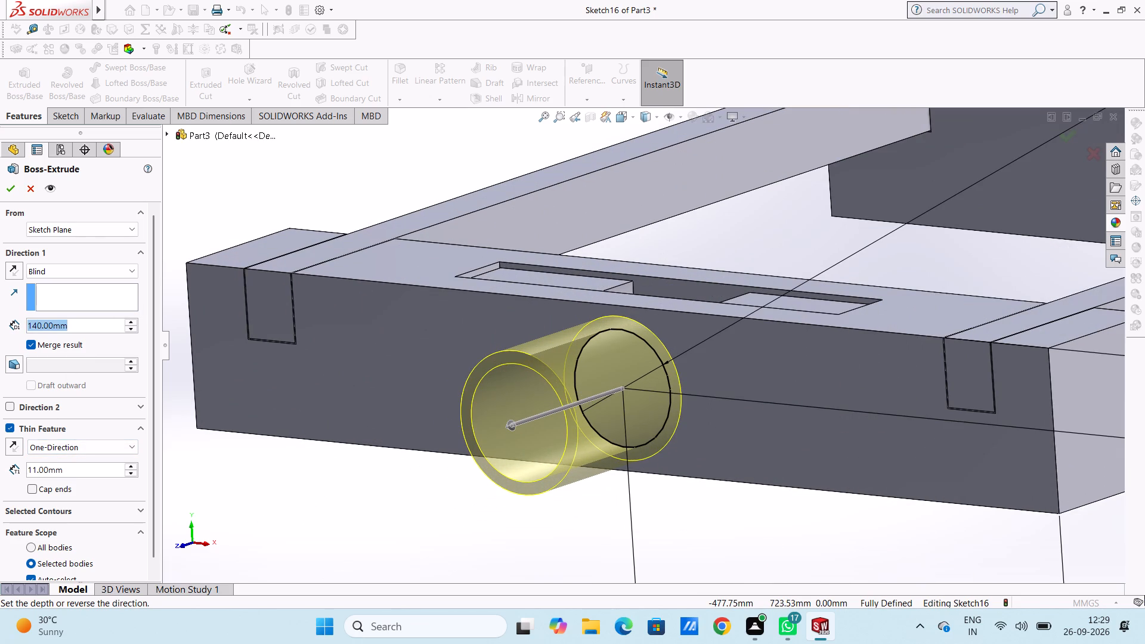
type("60")
key("Return")
scroll(160, 315, "up", 1)
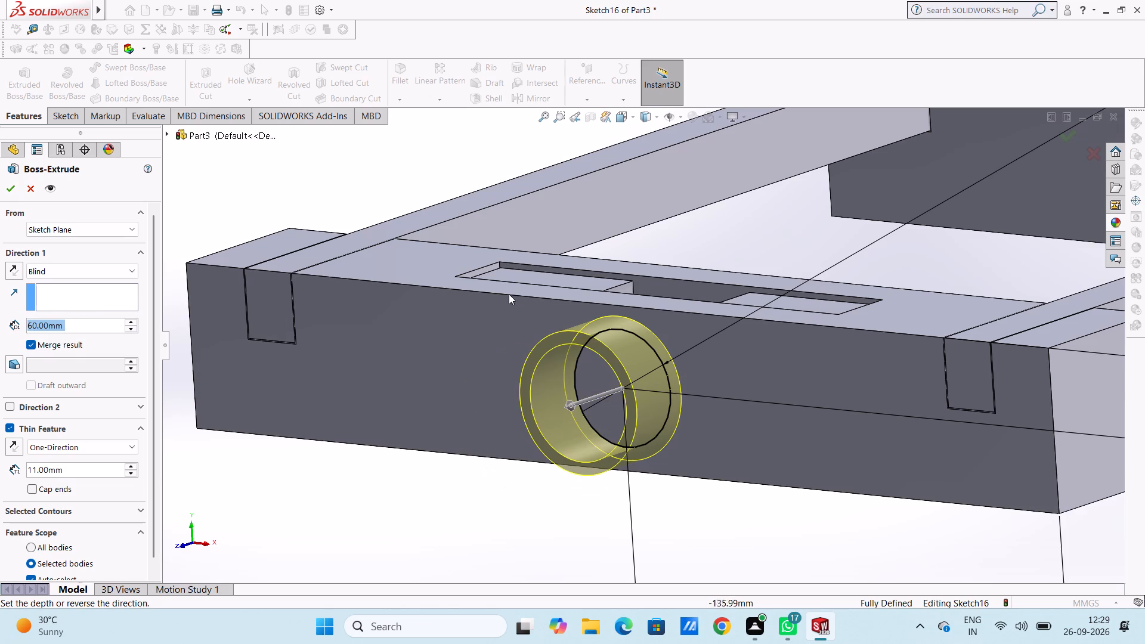
scroll(516, 289, "up", 4)
middle_click_drag(529, 273, 483, 317)
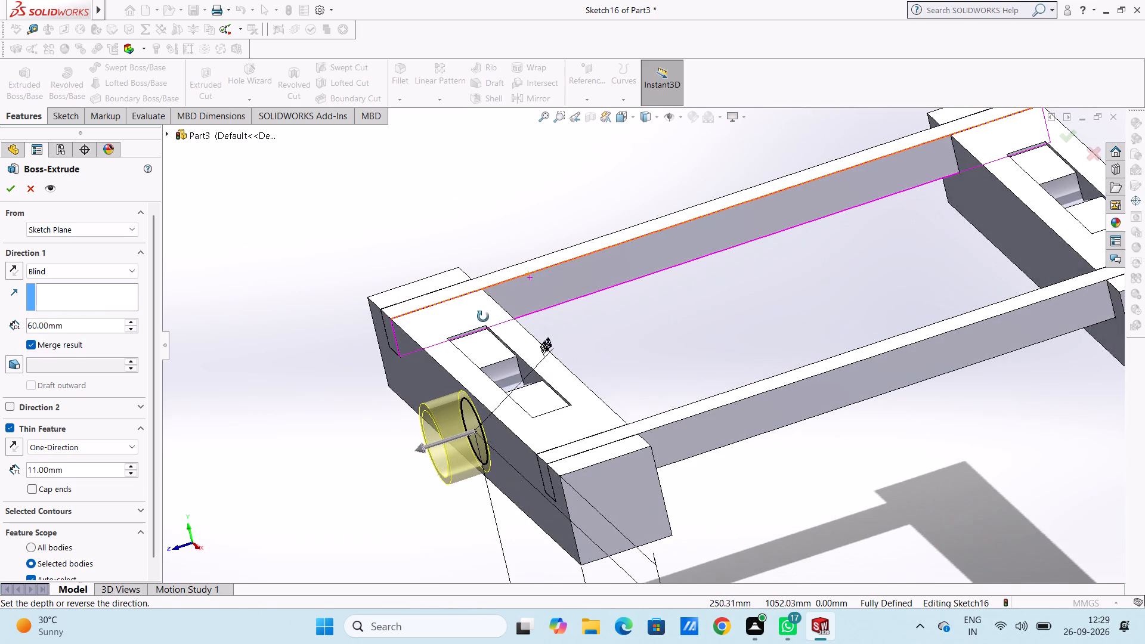
middle_click_drag(483, 317, 482, 320)
scroll(482, 320, "up", 1)
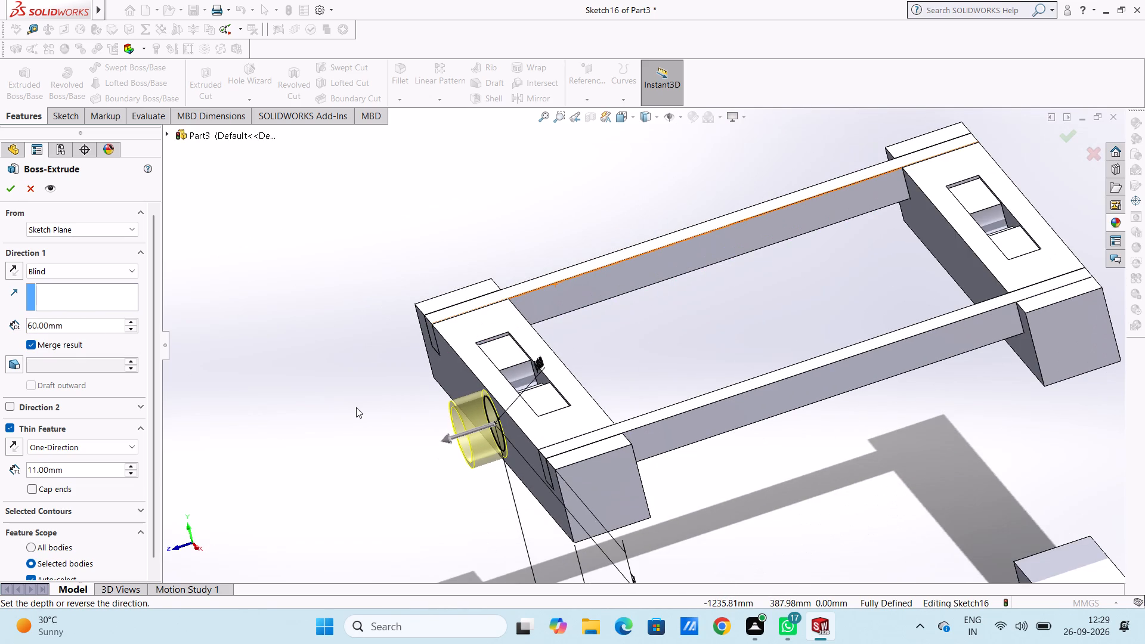
left_click(13, 191)
left_click(245, 279)
Examine the frame and the new ring on the front upper beam from several angles and in isometric view.
scroll(260, 278, "up", 3)
middle_click_drag(292, 275, 345, 245)
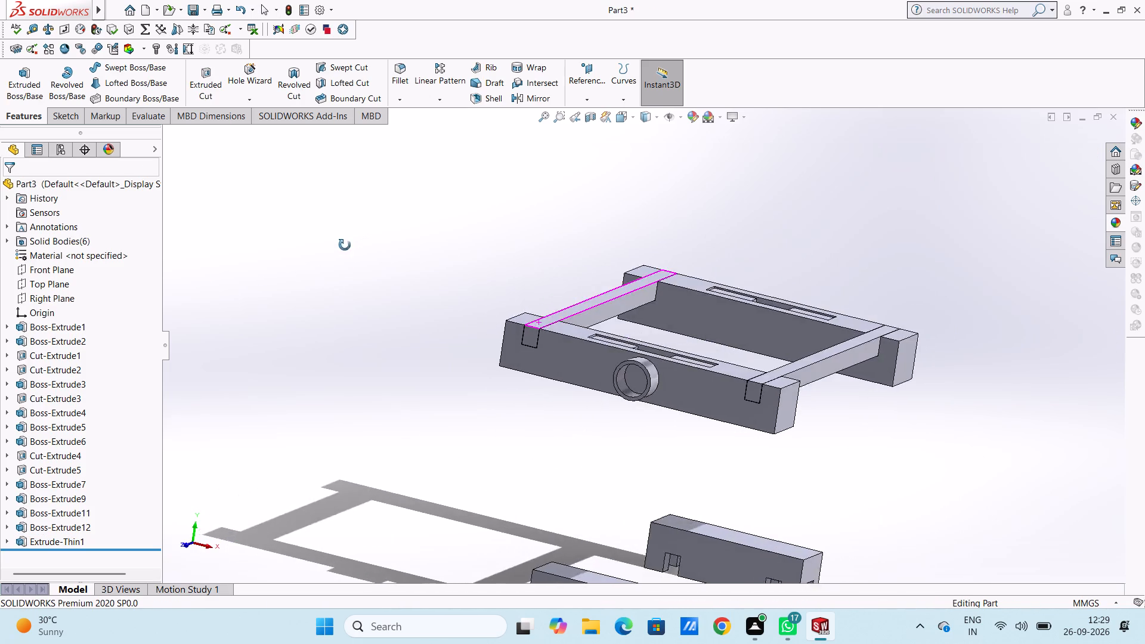
middle_click_drag(345, 245, 310, 265)
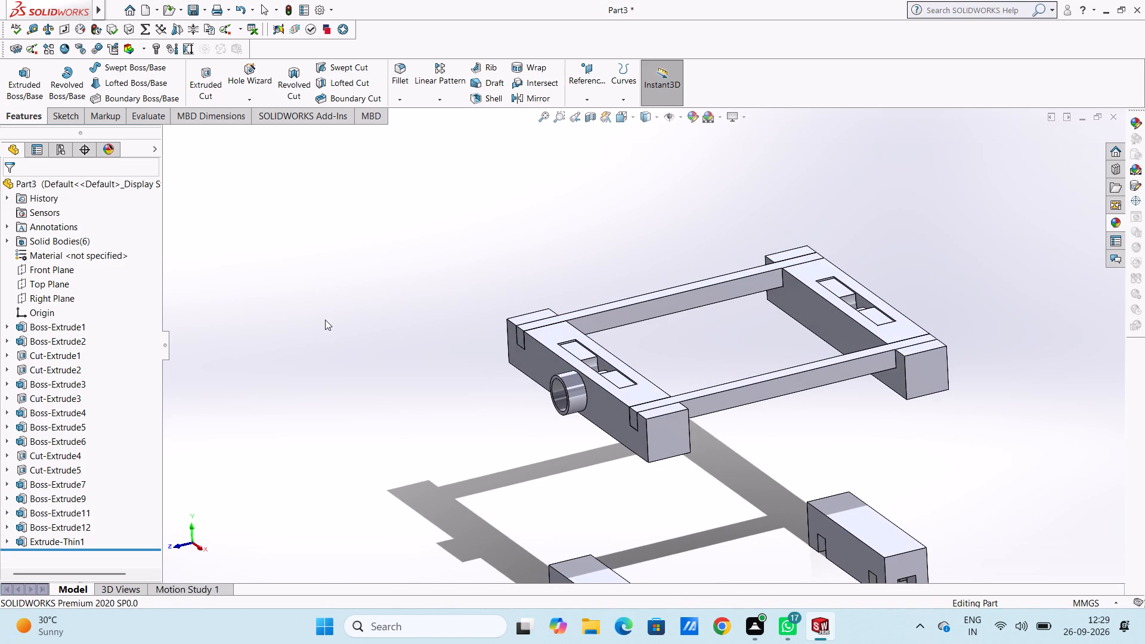
middle_click_drag(353, 333, 356, 370)
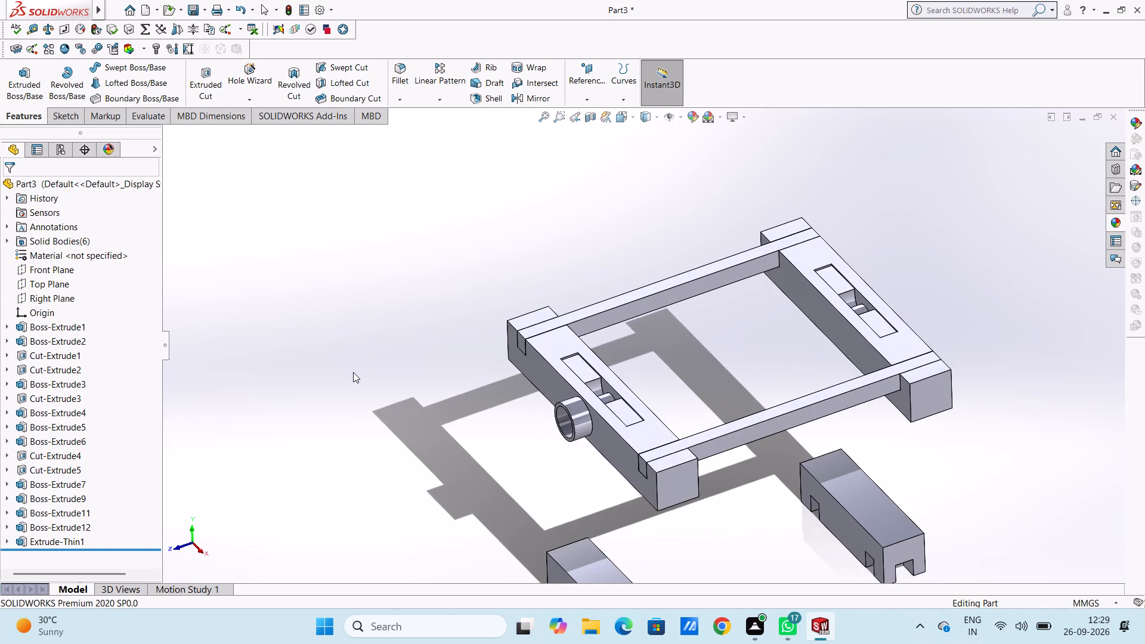
key("ctrl+7")
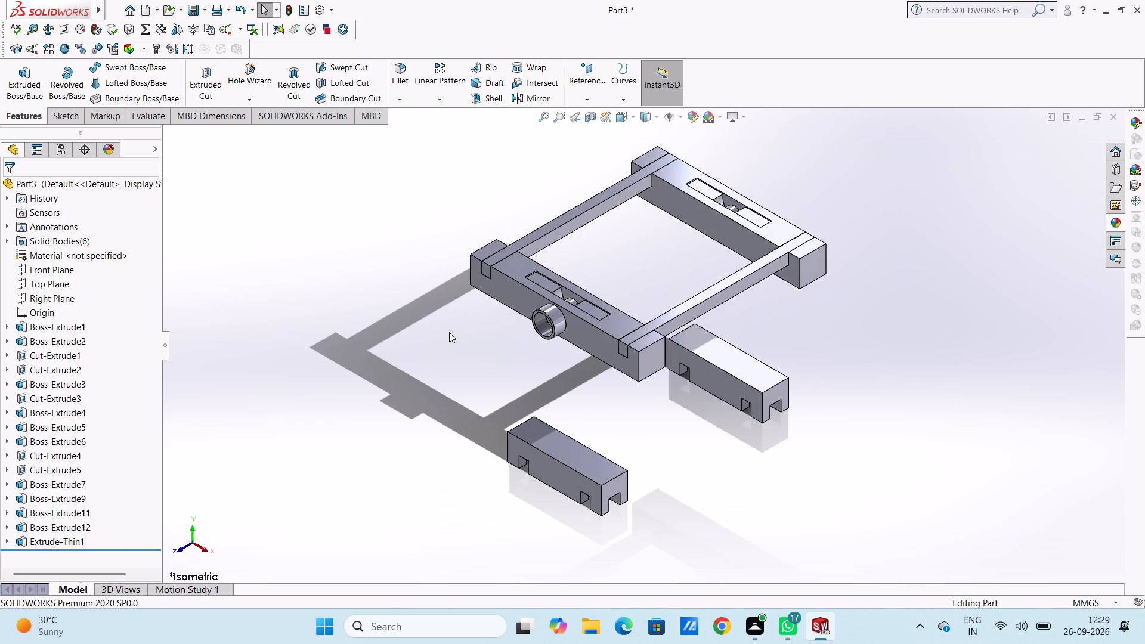
scroll(562, 332, "down", 2)
scroll(562, 332, "up", 2)
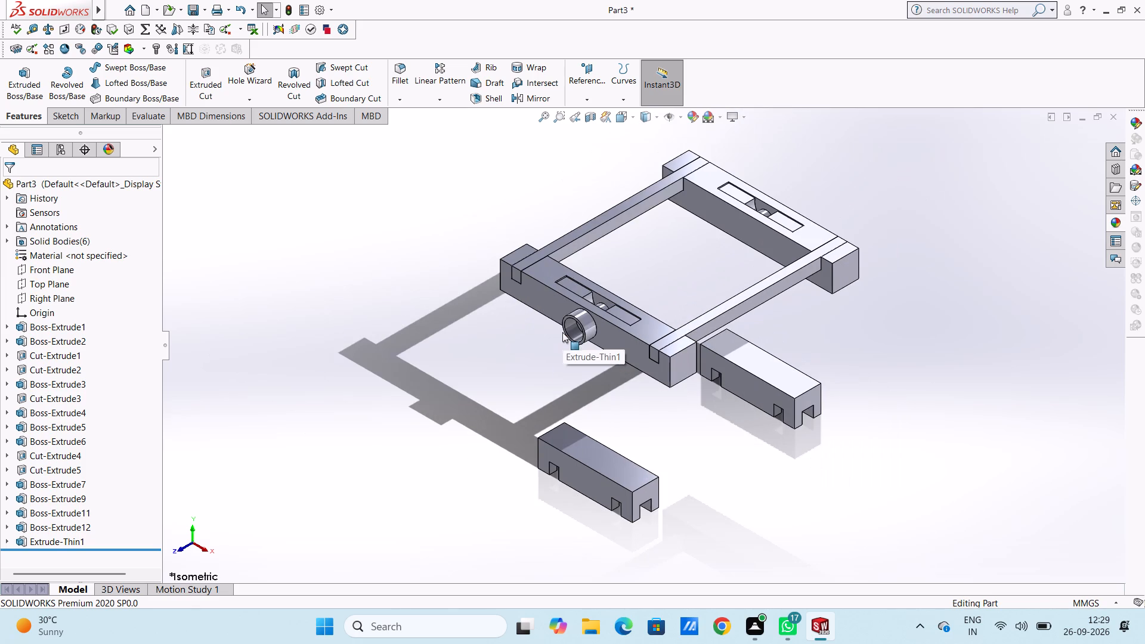
scroll(612, 380, "down", 4)
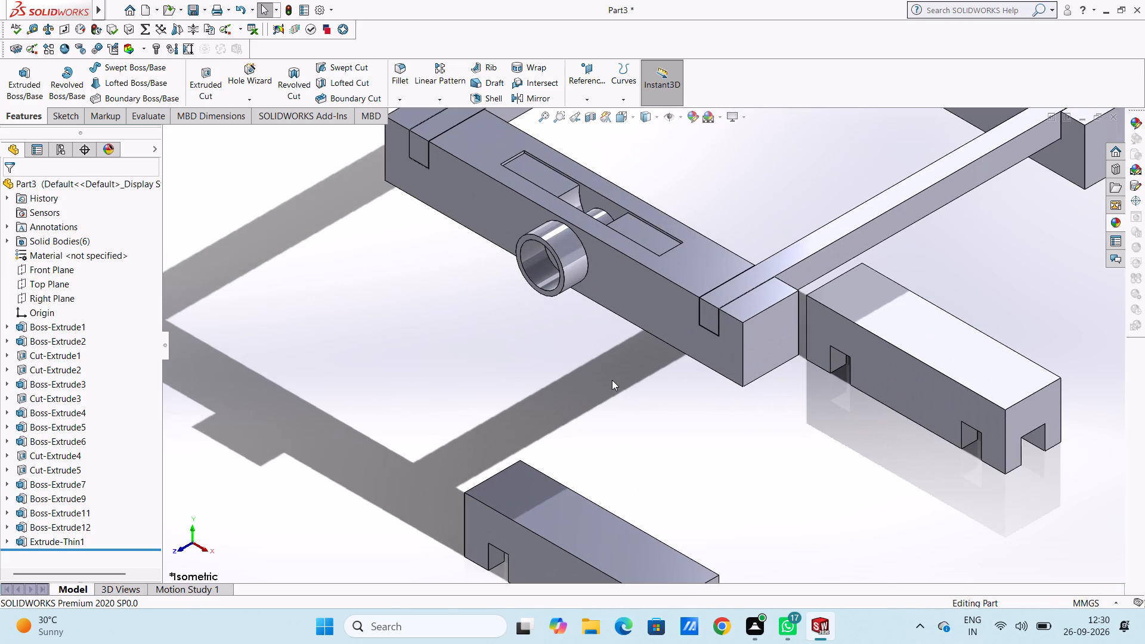
Undo the thin ring extrusion on the front upper beam, going back to its 100 mm circle sketch.
scroll(615, 357, "up", 1)
middle_click_drag(617, 357, 630, 346)
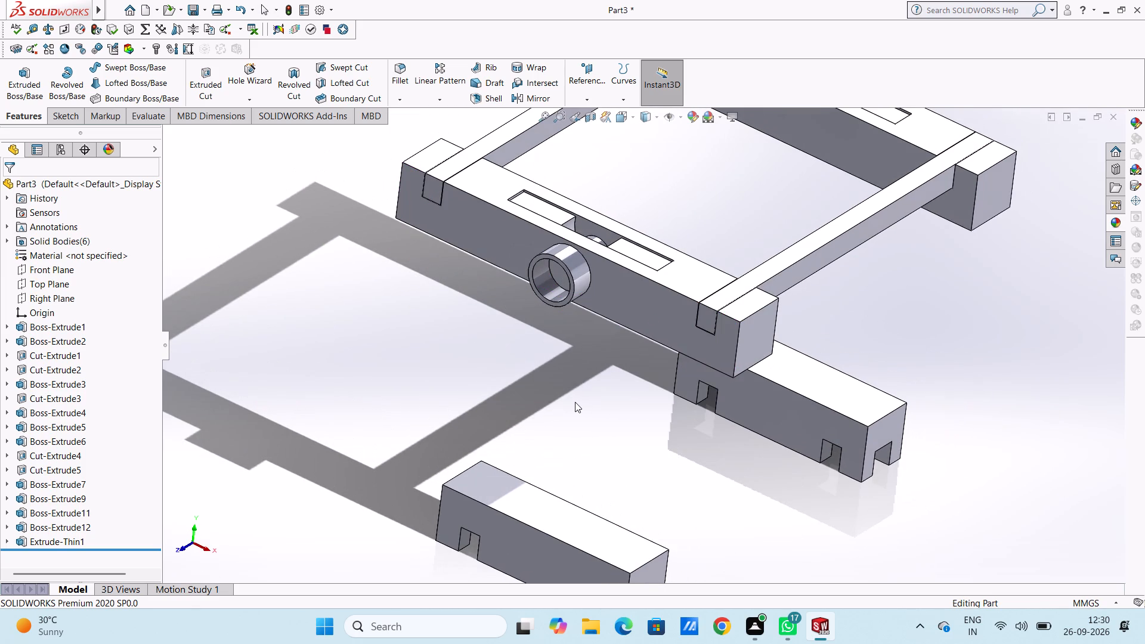
key("ctrl+2")
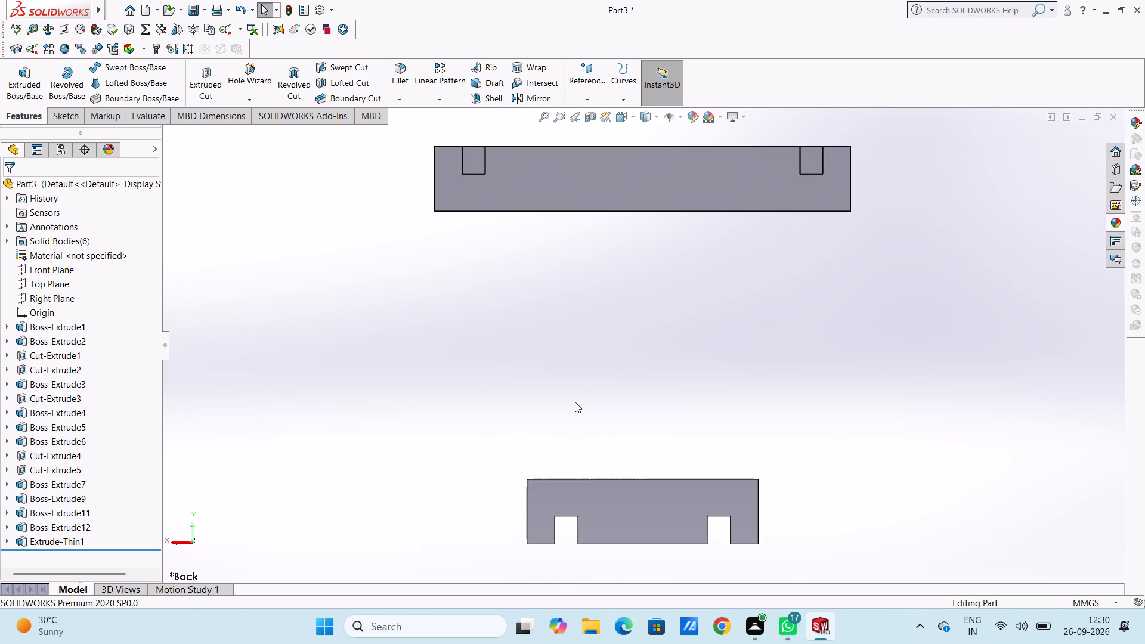
key("ctrl+1")
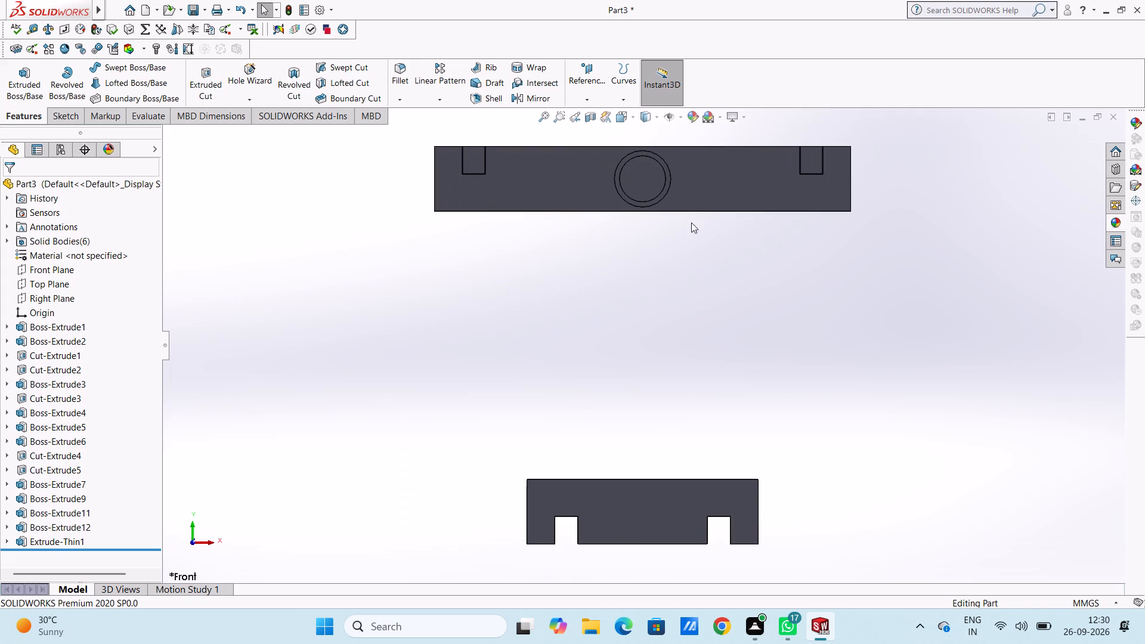
scroll(681, 163, "down", 4)
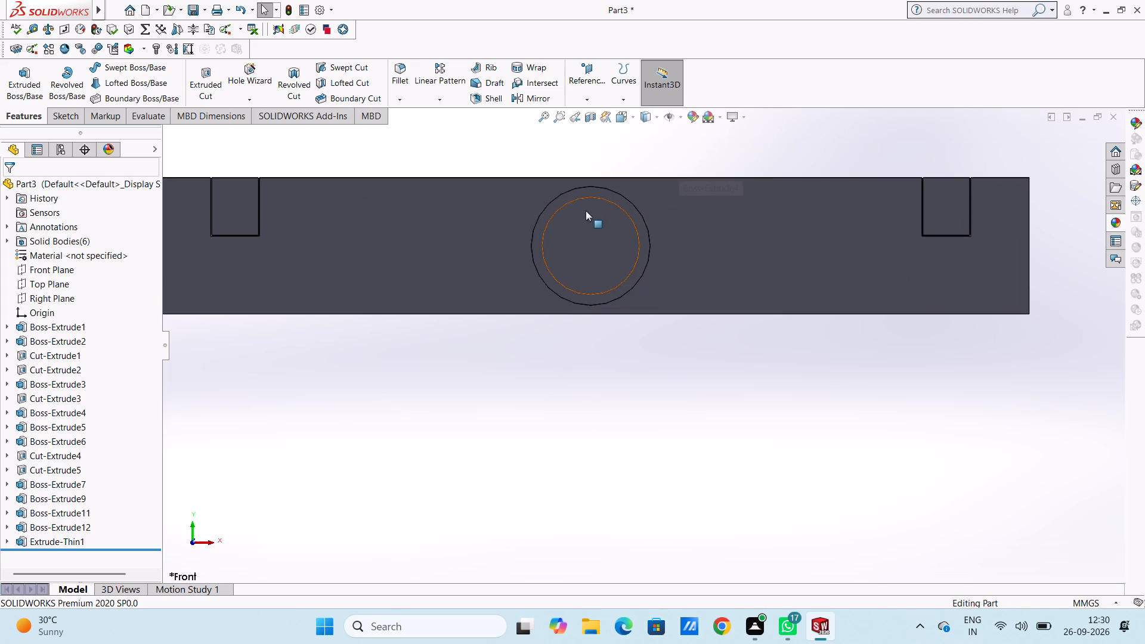
key("ctrl+z")
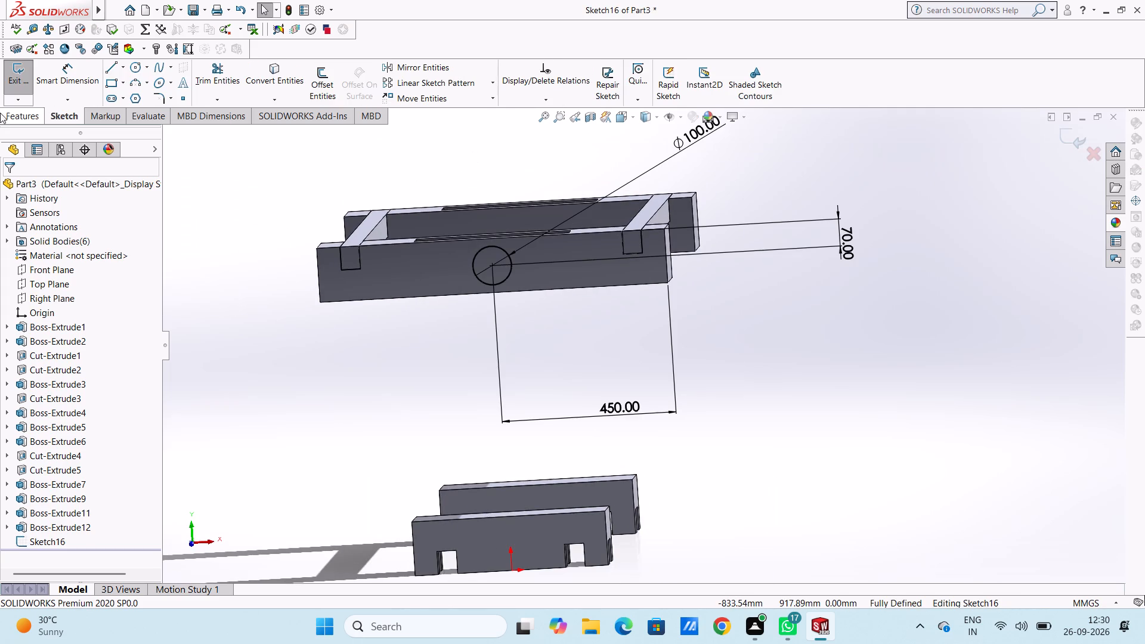
Extrude the 100 mm circle 60 mm as a merged one-direction thin feature, with the 11 mm wall reversed inward.
left_click(14, 114)
left_click(26, 75)
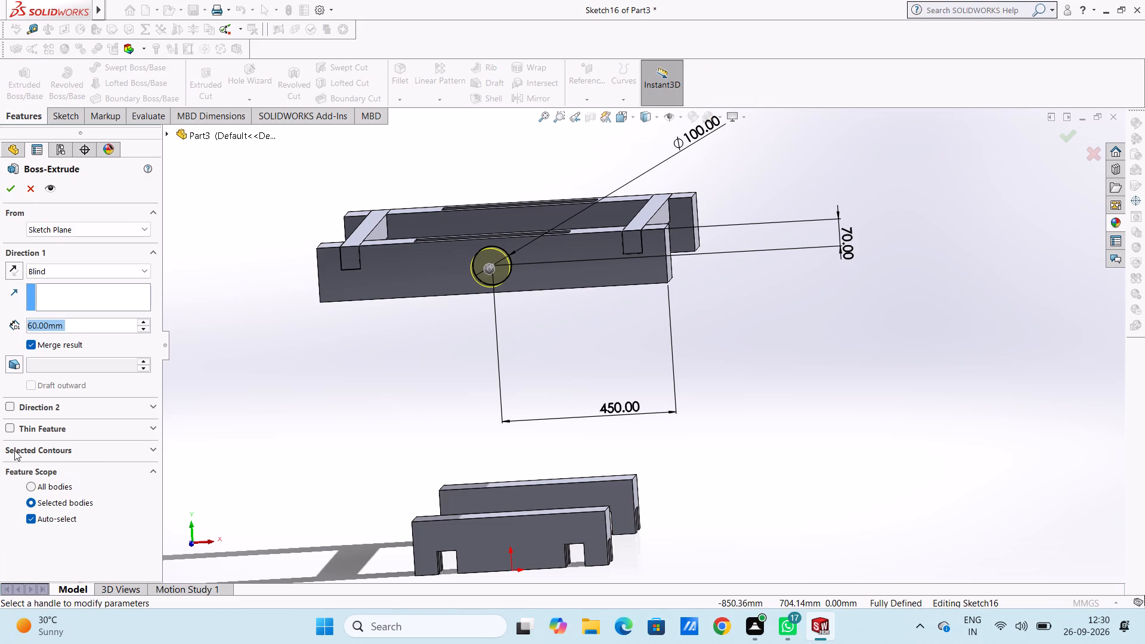
left_click(10, 427)
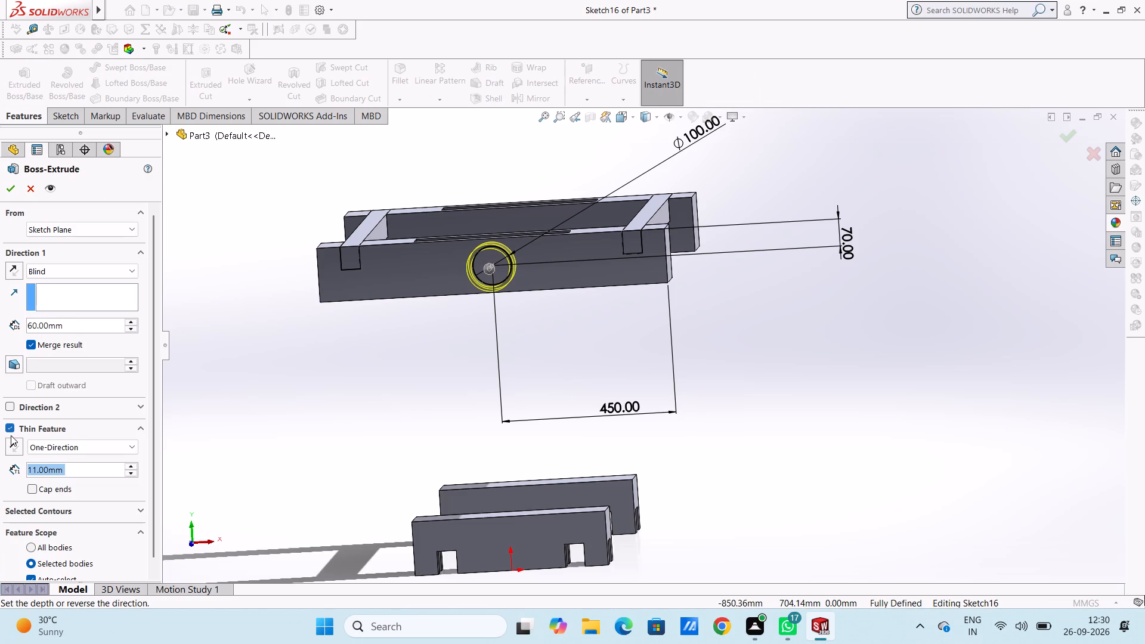
left_click(9, 447)
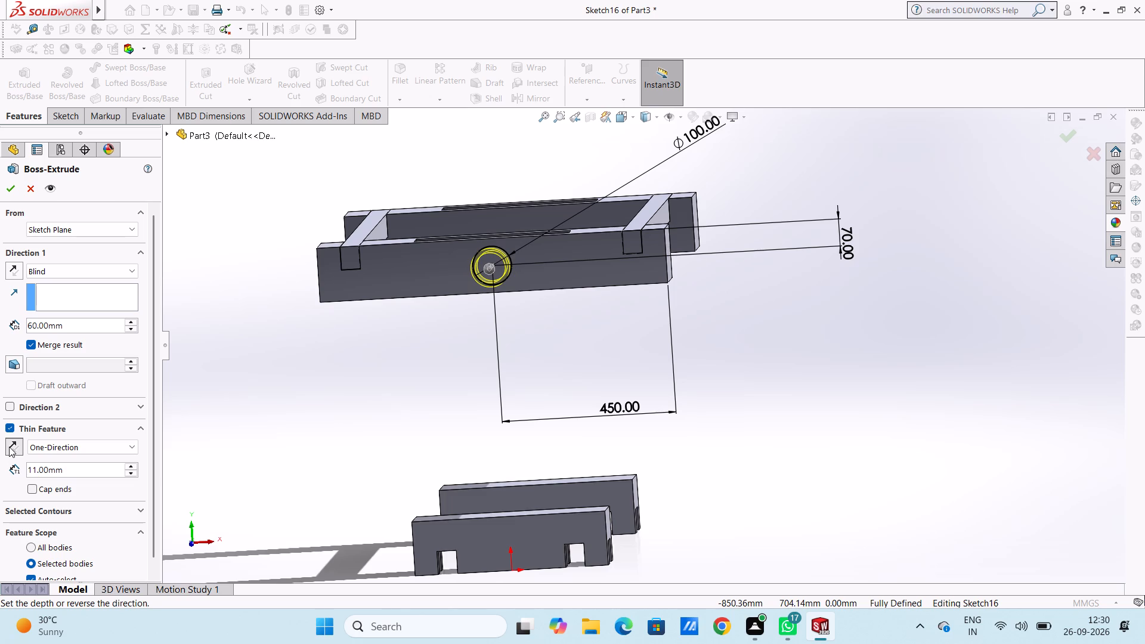
left_click(14, 193)
left_click(232, 227)
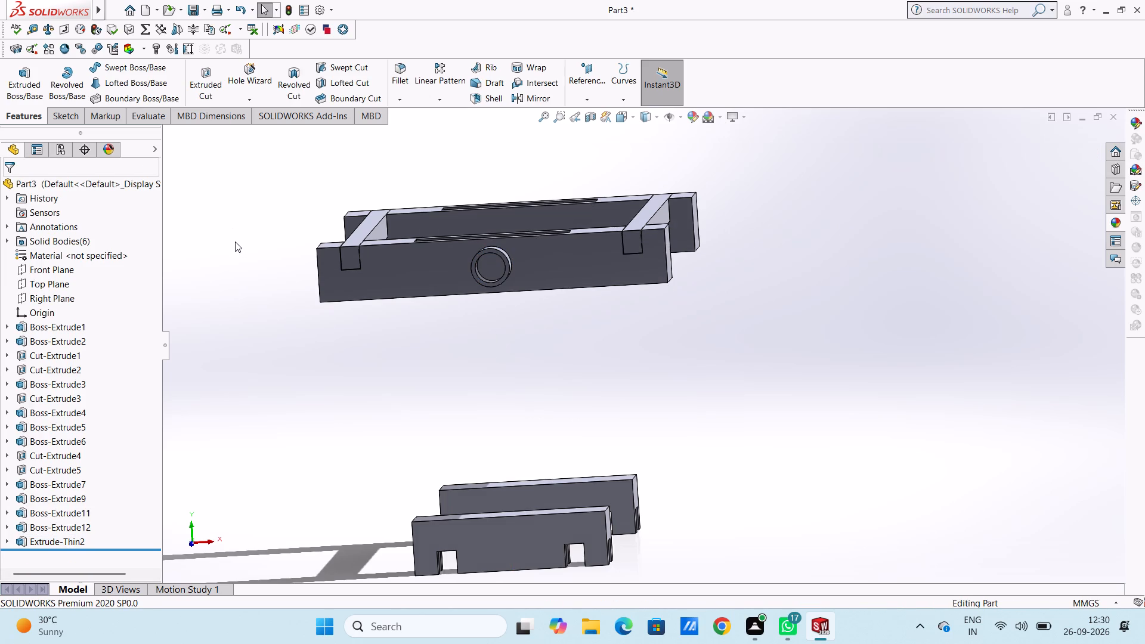
Start a sketch on the front upper beam's face inside the ring and draw a concentric circle of 25 mm radius.
key("ctrl+1")
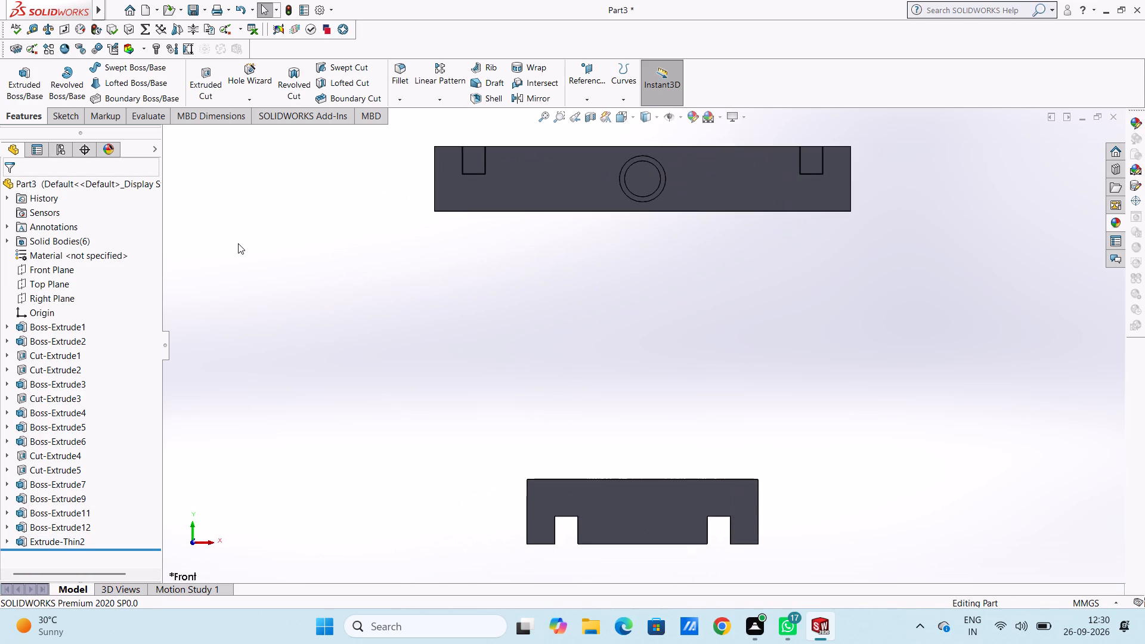
scroll(704, 194, "up", 2)
scroll(671, 197, "down", 6)
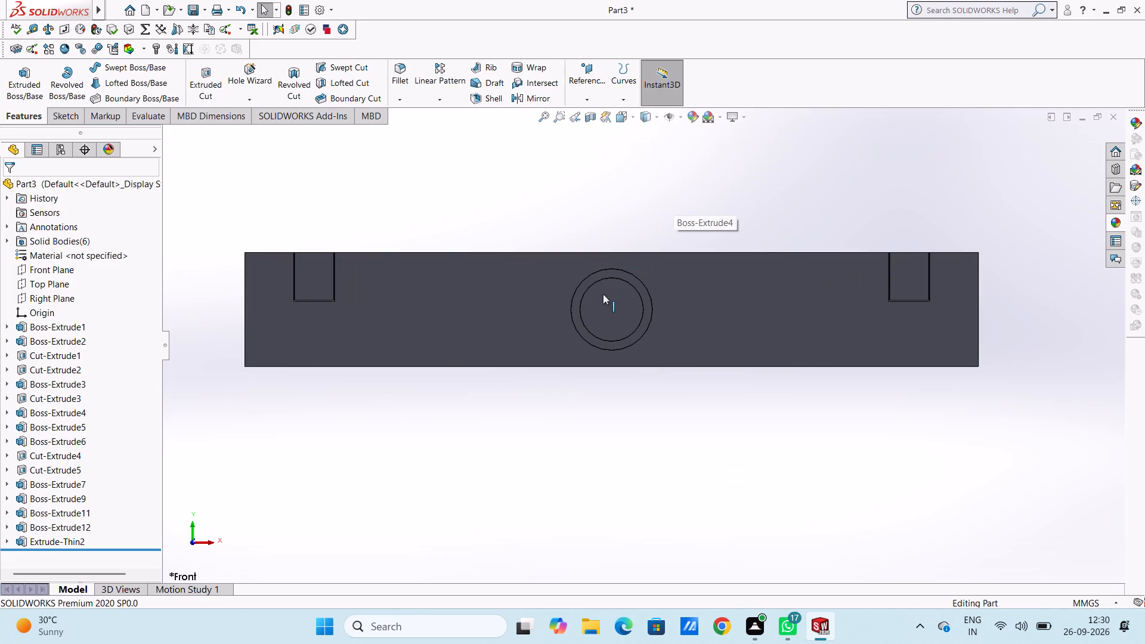
left_click(605, 327)
left_click(657, 295)
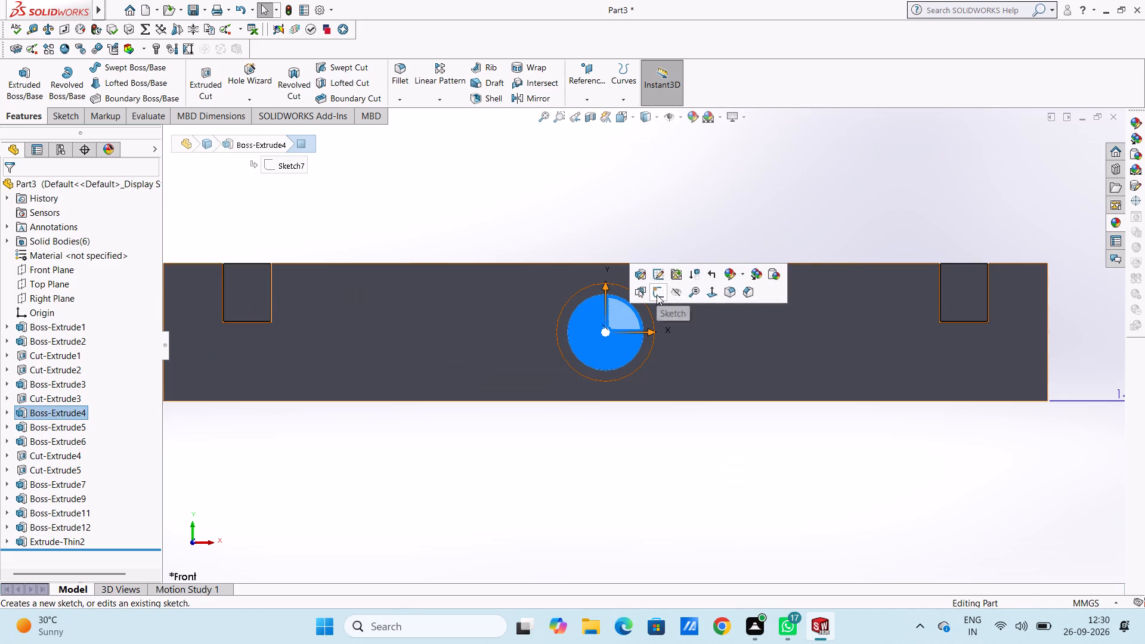
left_click(651, 216)
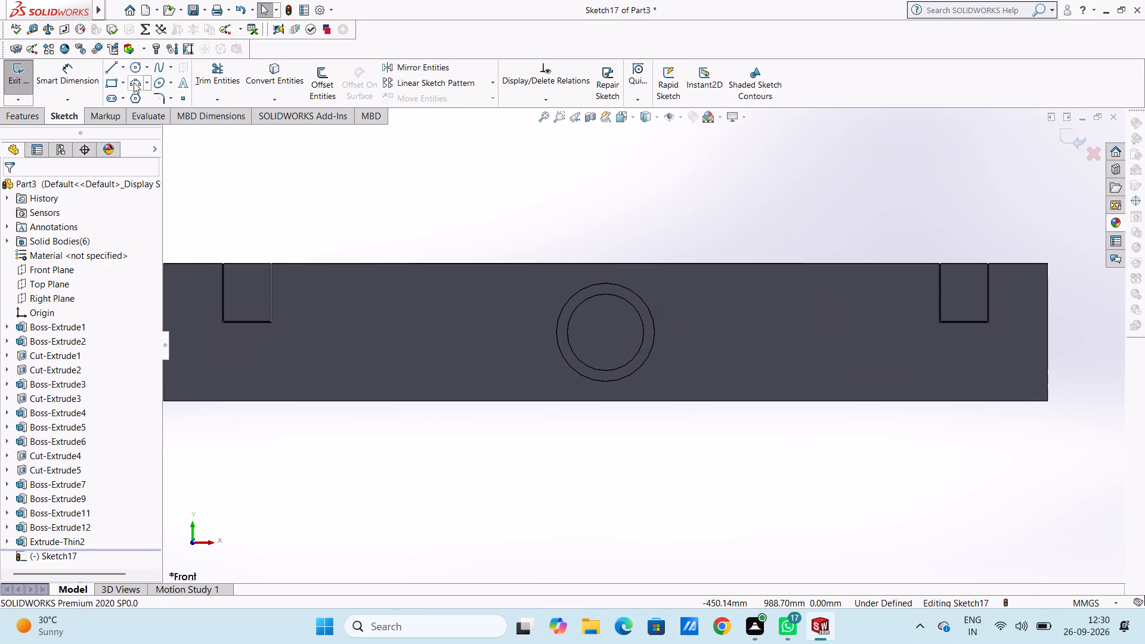
left_click(133, 67)
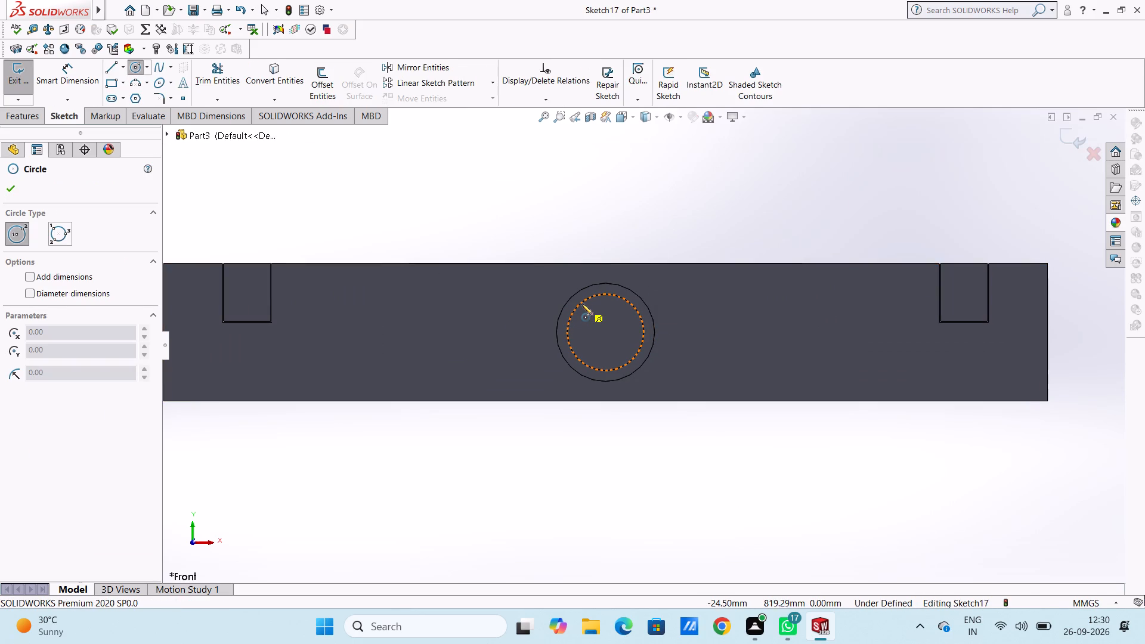
left_click(605, 332)
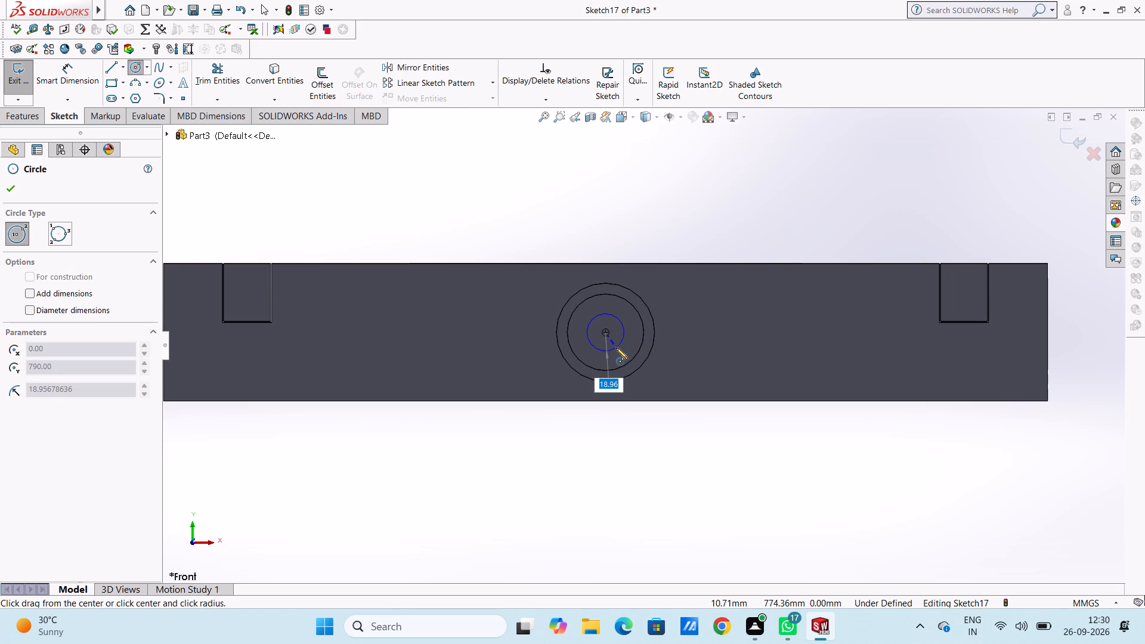
type("25")
key("Return")
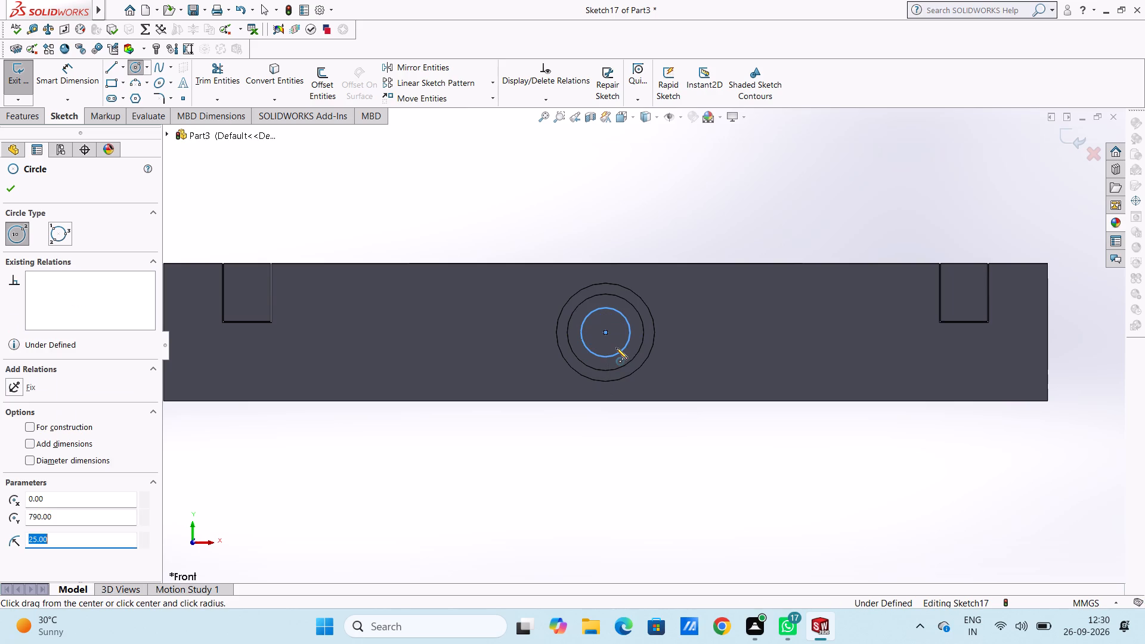
key("Escape")
key("Escape")
Dimension the new circle inside the ring with a 50 mm diameter.
scroll(616, 348, "up", 5)
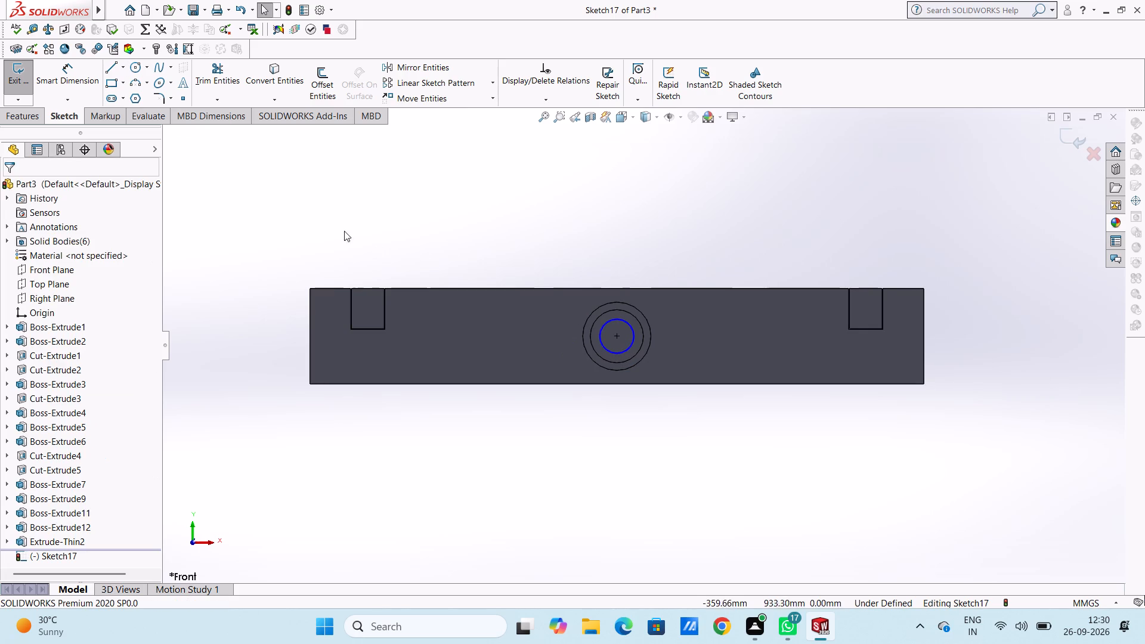
left_click(58, 77)
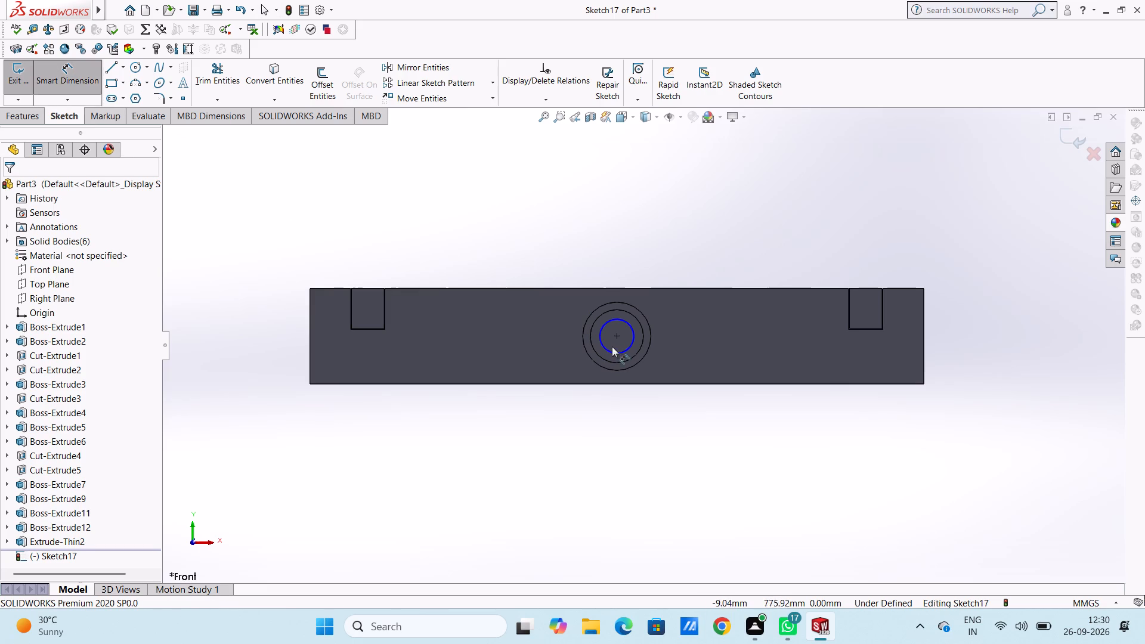
left_click(617, 351)
left_click(865, 484)
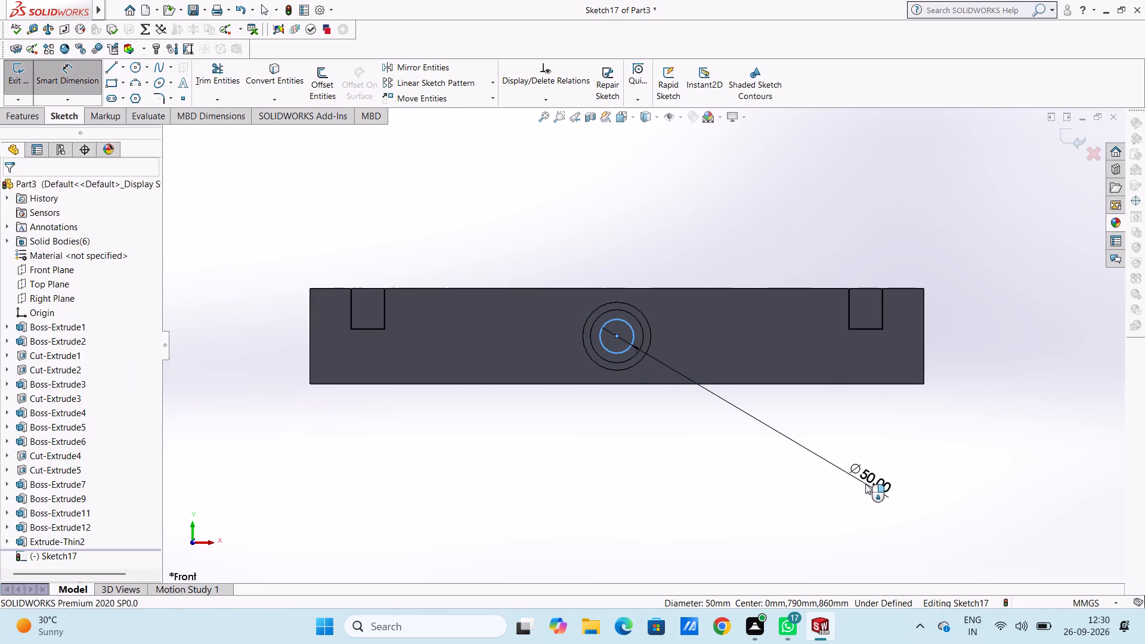
left_click(806, 463)
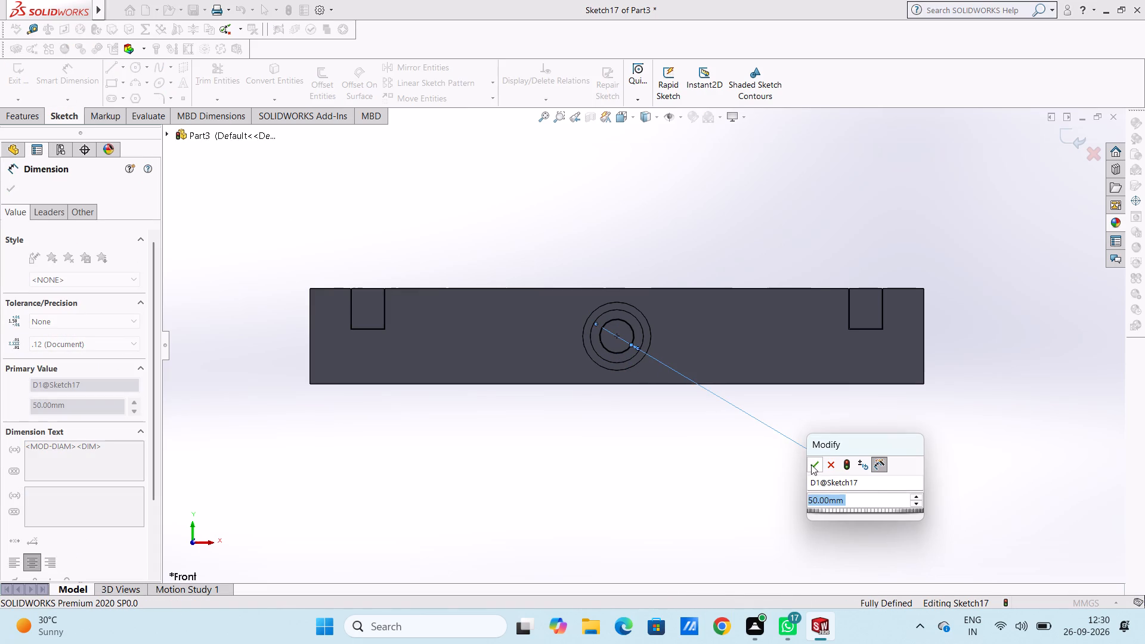
left_click(811, 465)
left_click(796, 470)
Extrude-cut the 50 mm circle to a blind depth of 1000 mm through both upper beams.
middle_click_drag(828, 422, 816, 436)
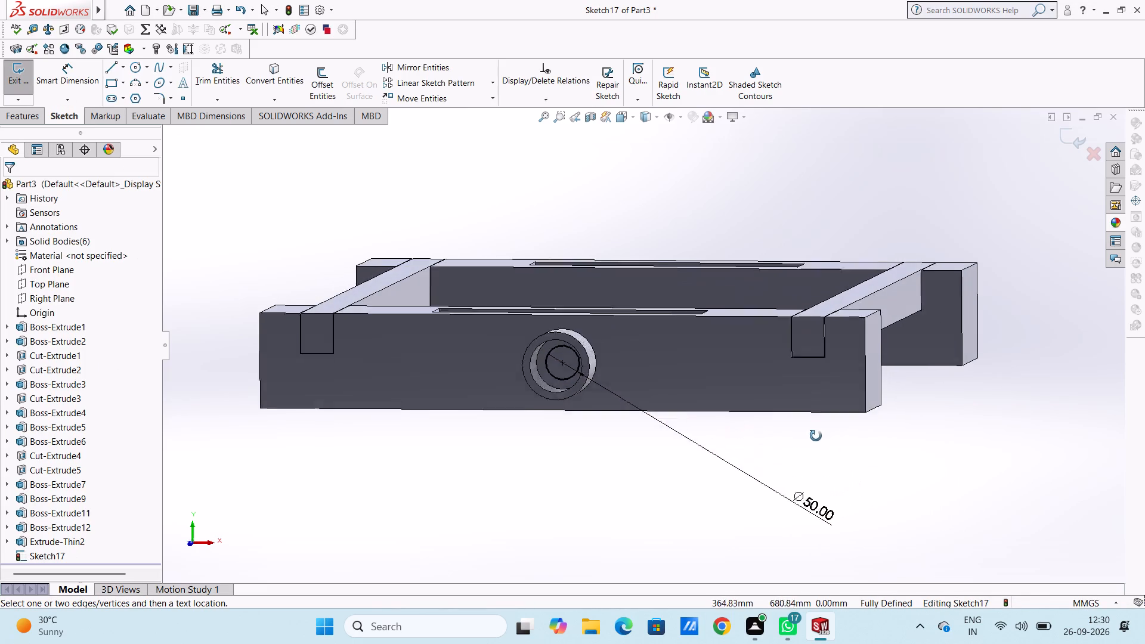
middle_click_drag(816, 436, 813, 441)
left_click(19, 124)
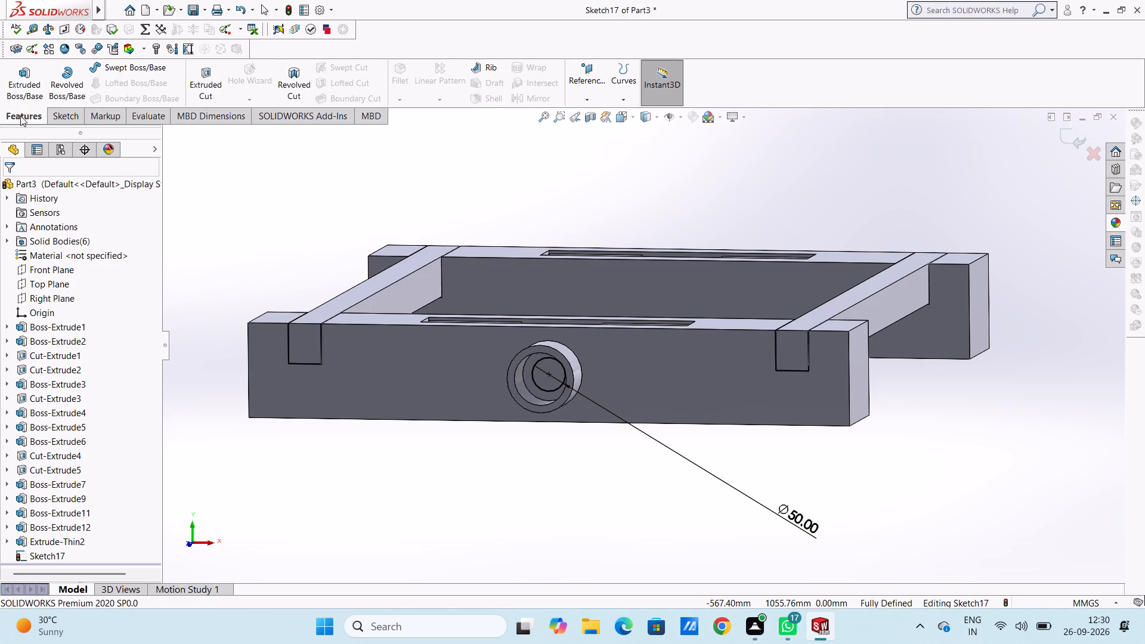
left_click(202, 76)
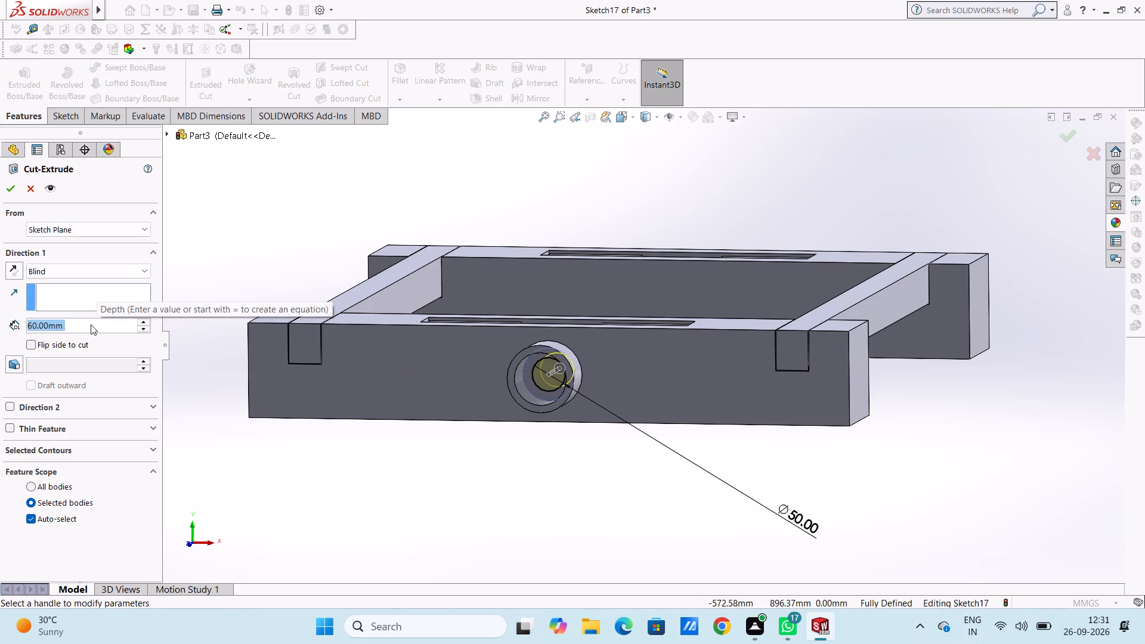
type("100")
key("Return")
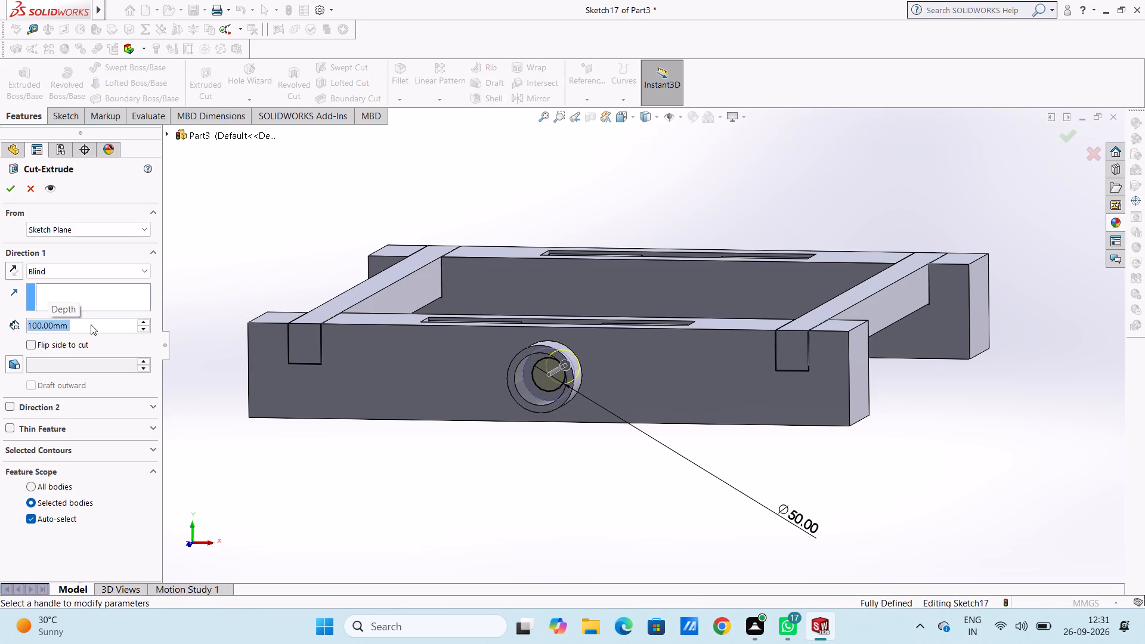
type("100")
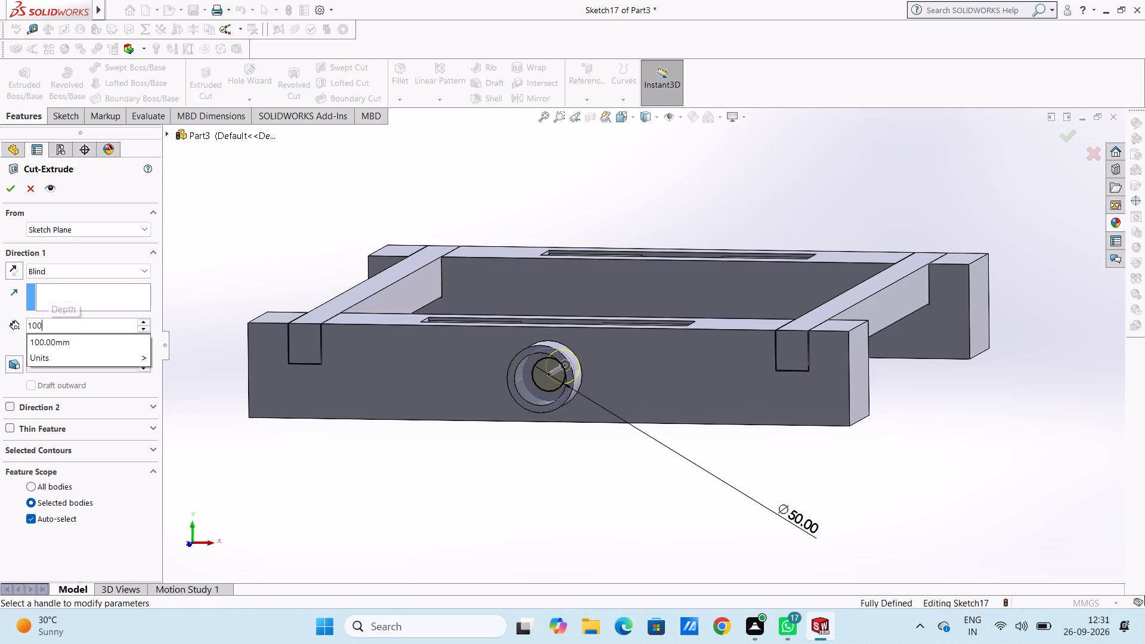
key("0")
key("Return")
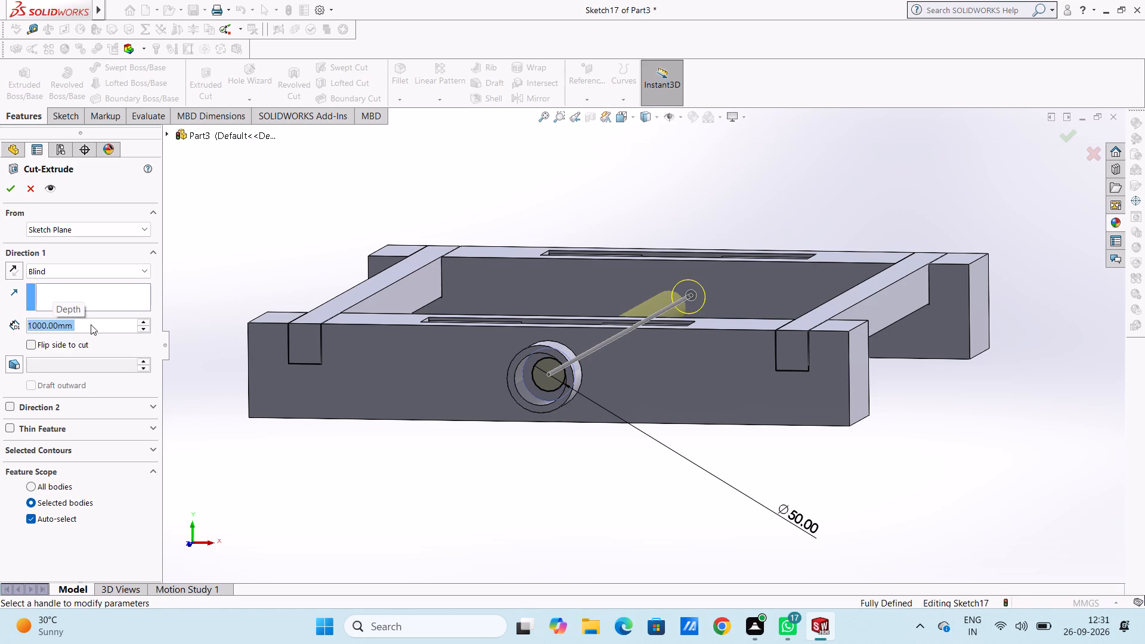
left_click(13, 189)
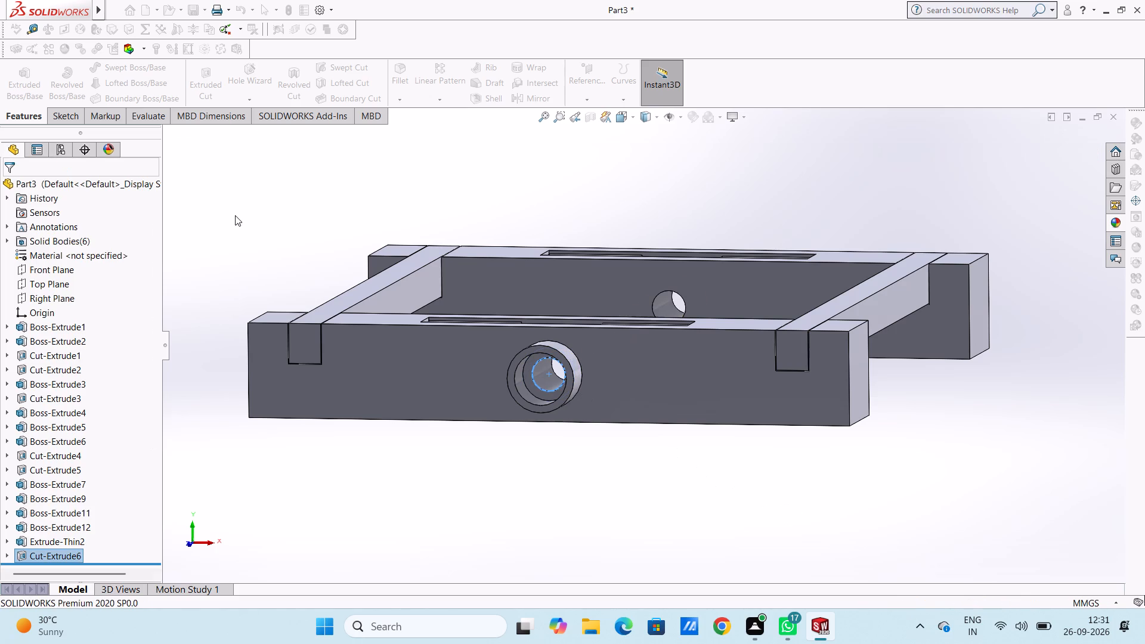
left_click(235, 215)
Examine the frame, the ring boss and the holes through both upper beams from several angles and from the back.
middle_click_drag(372, 199, 366, 249)
scroll(369, 262, "up", 2)
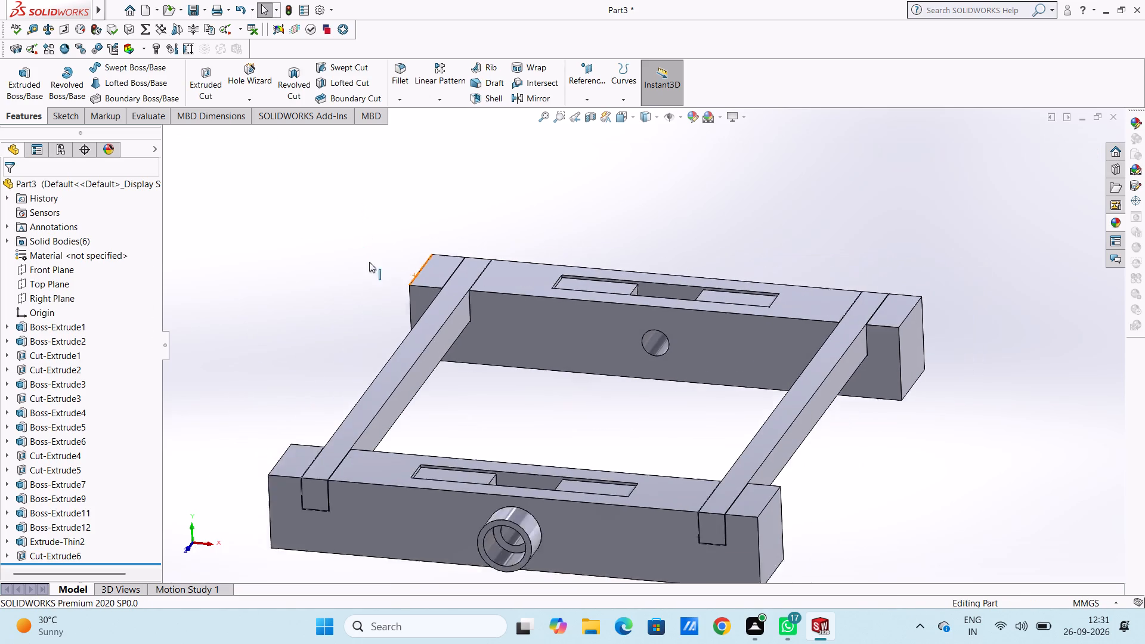
scroll(369, 262, "up", 2)
middle_click_drag(465, 323, 448, 462)
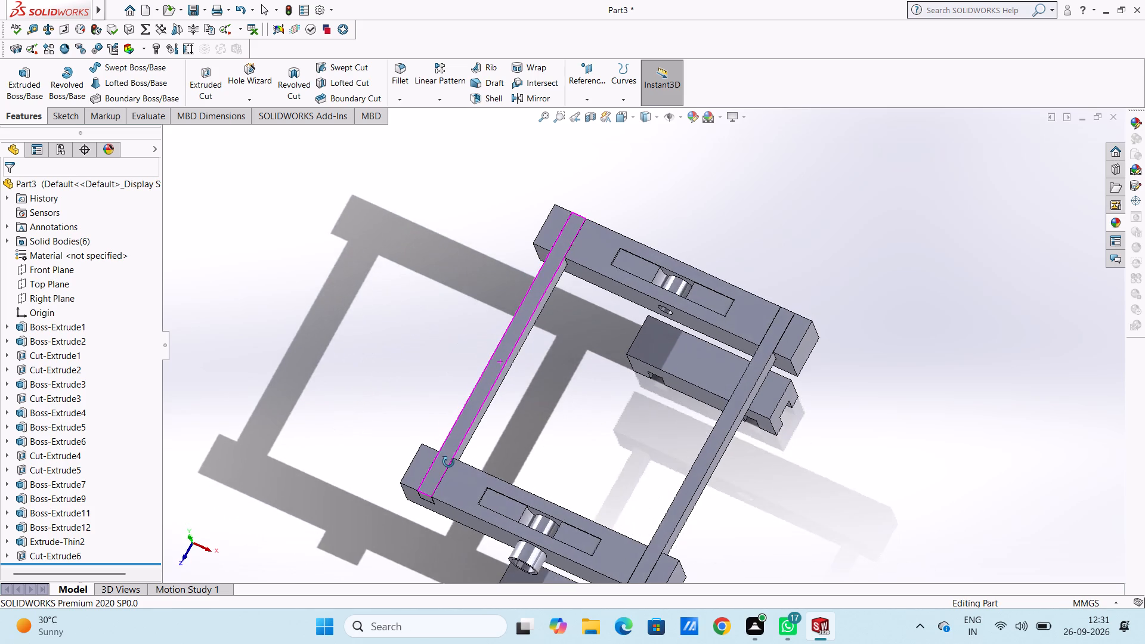
middle_click_drag(448, 462, 487, 328)
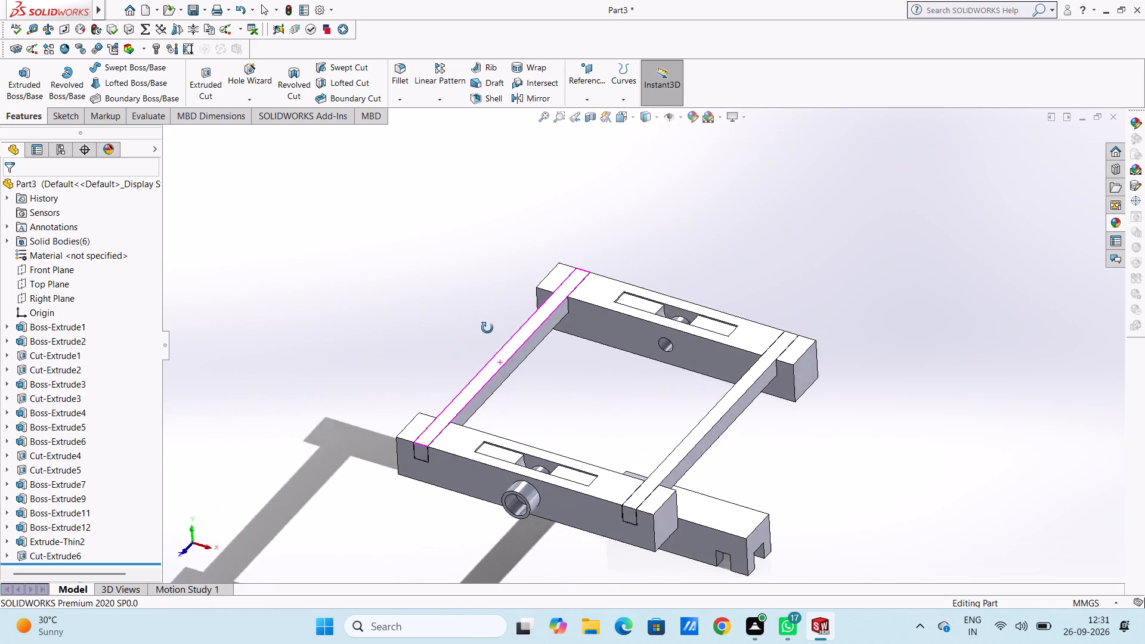
middle_click_drag(487, 328, 499, 272)
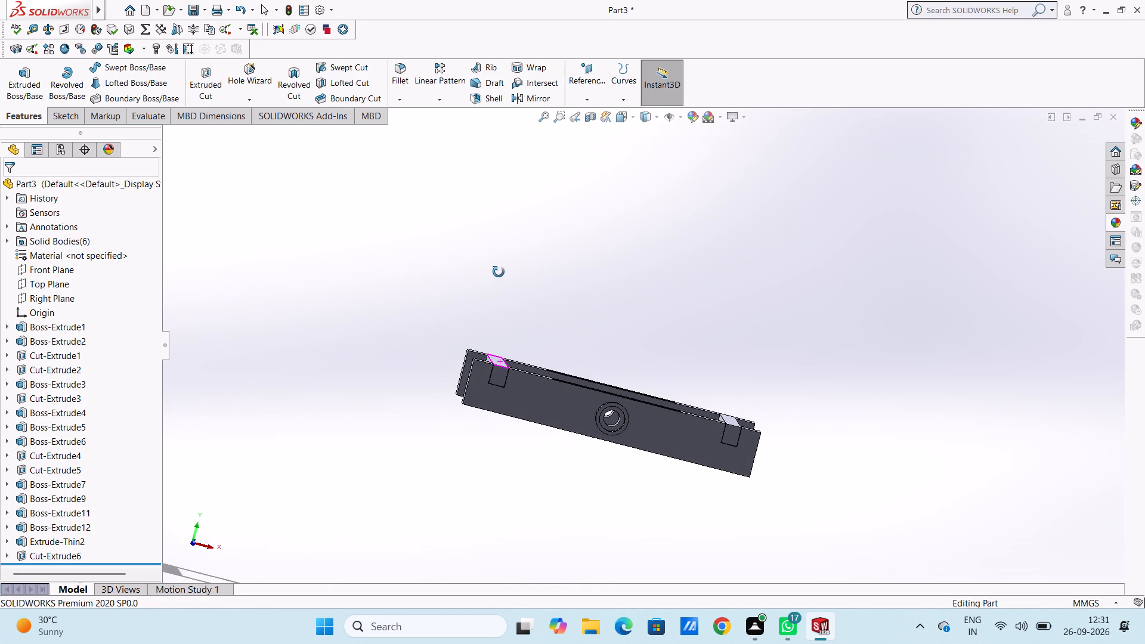
middle_click_drag(499, 272, 404, 337)
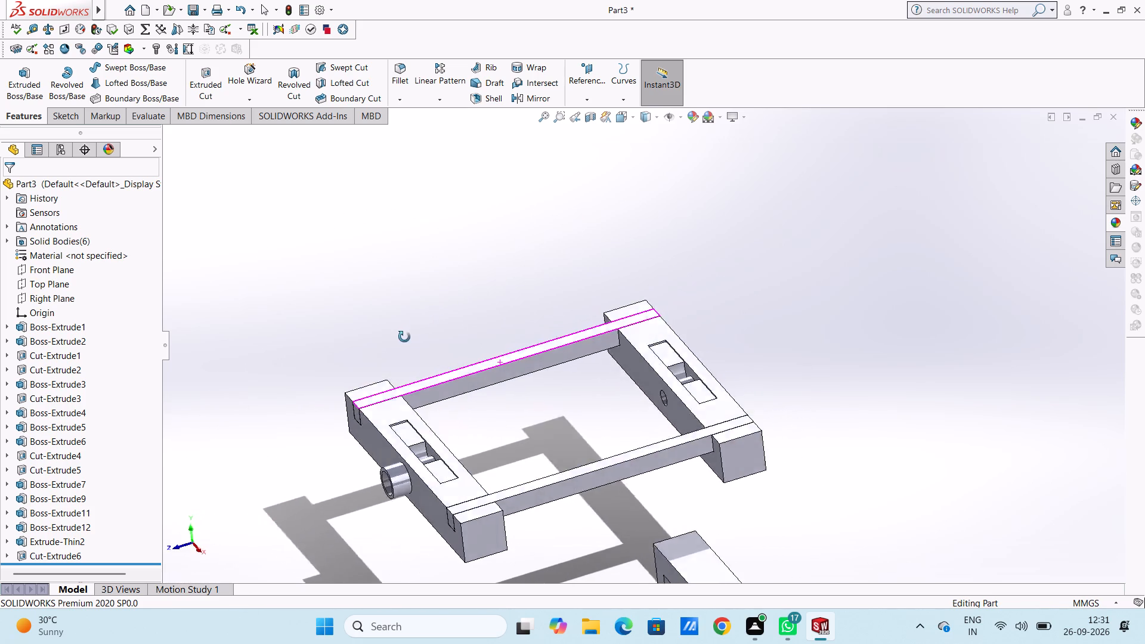
middle_click_drag(404, 337, 428, 357)
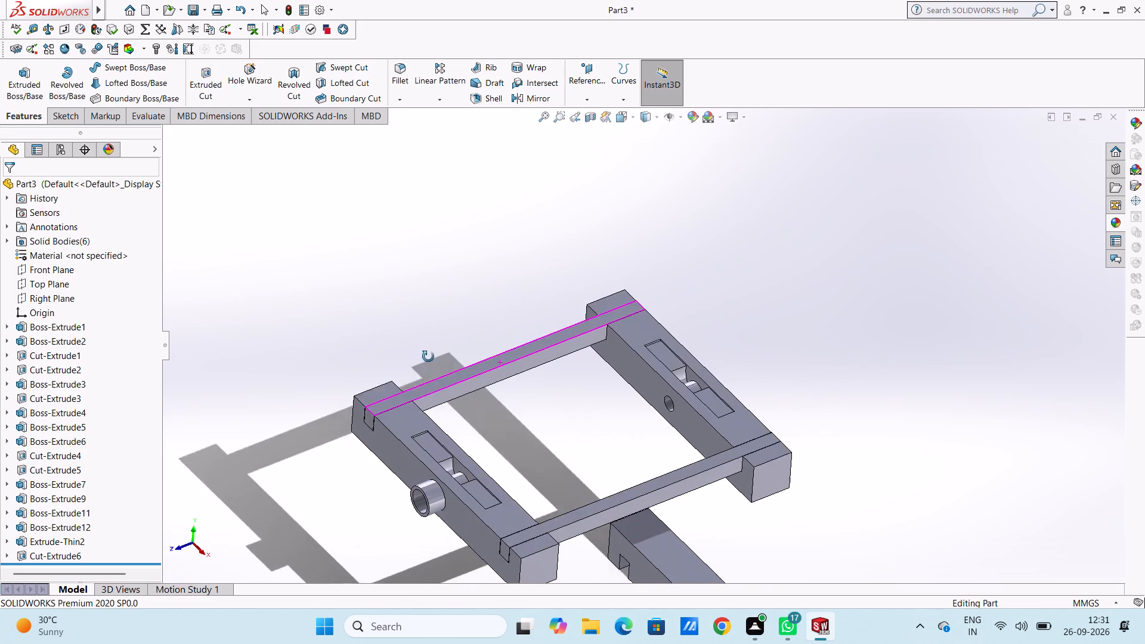
middle_click_drag(428, 357, 417, 360)
middle_click_drag(476, 277, 454, 280)
key("ctrl+2")
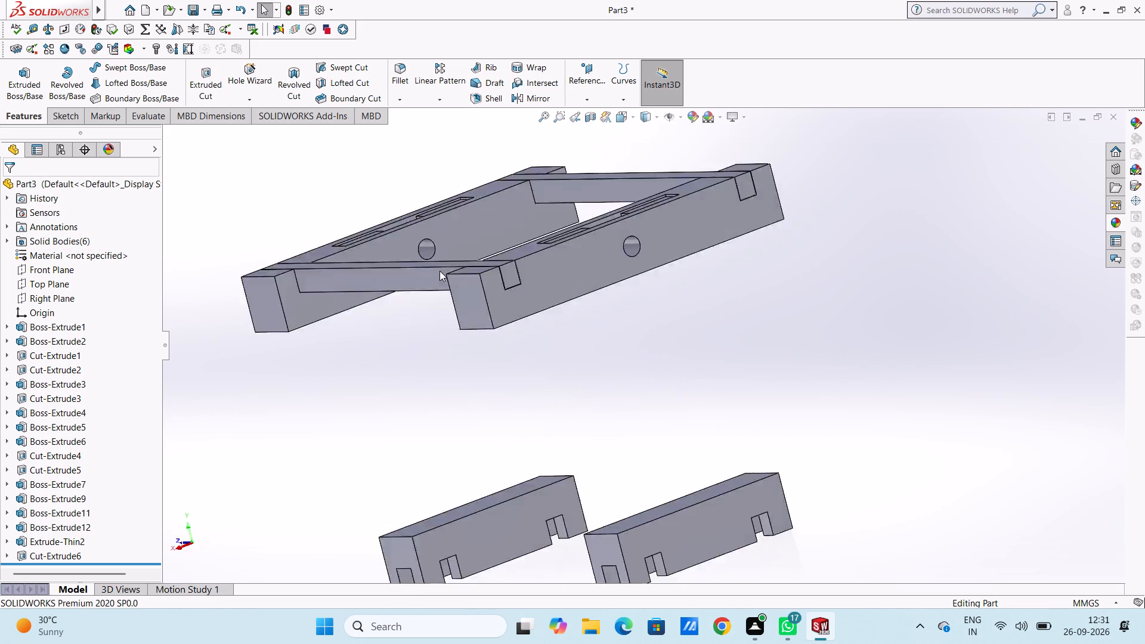
Start a sketch on the front upper beam's inner face and draw a circle of 50 mm radius concentric with the hole.
scroll(631, 191, "up", 3)
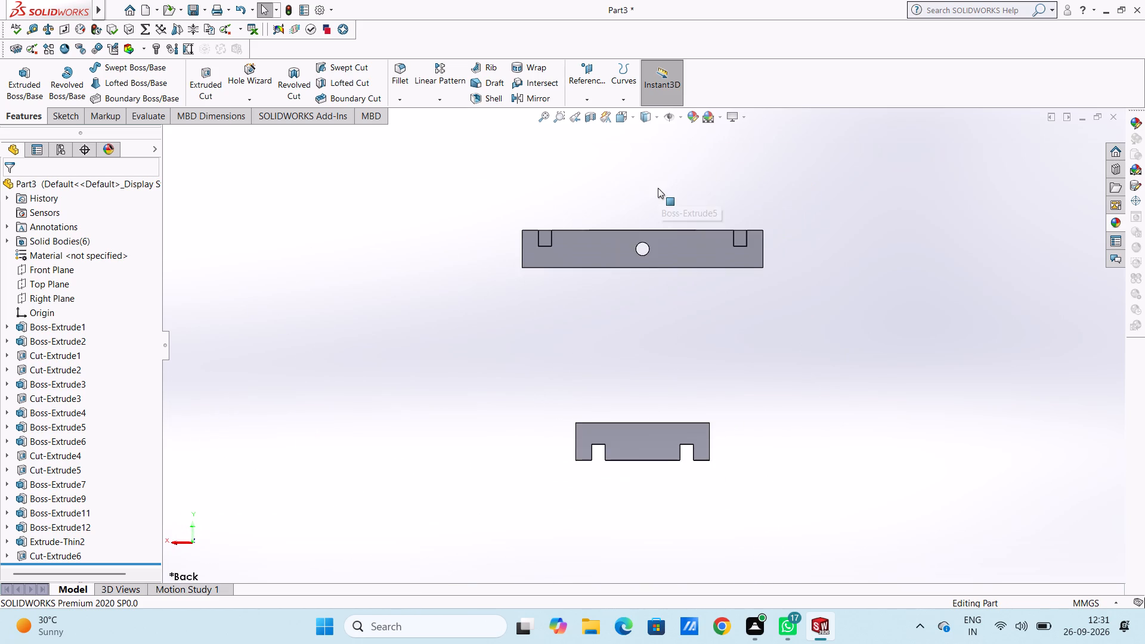
middle_click_drag(661, 193, 664, 239)
scroll(651, 235, "down", 3)
left_click(649, 239)
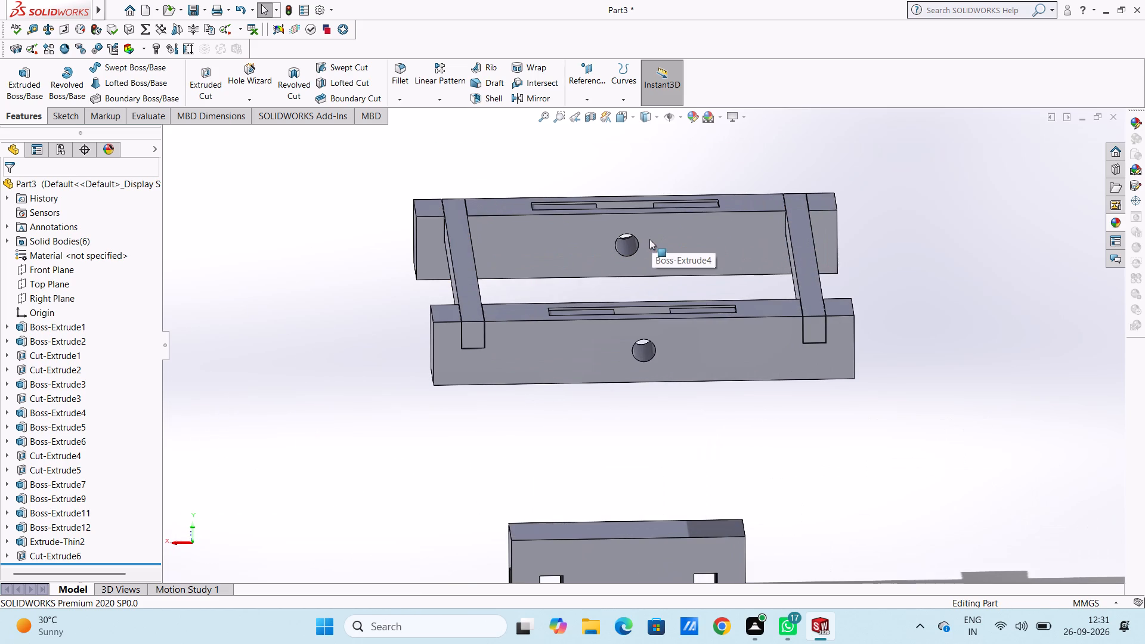
left_click(702, 206)
left_click(687, 161)
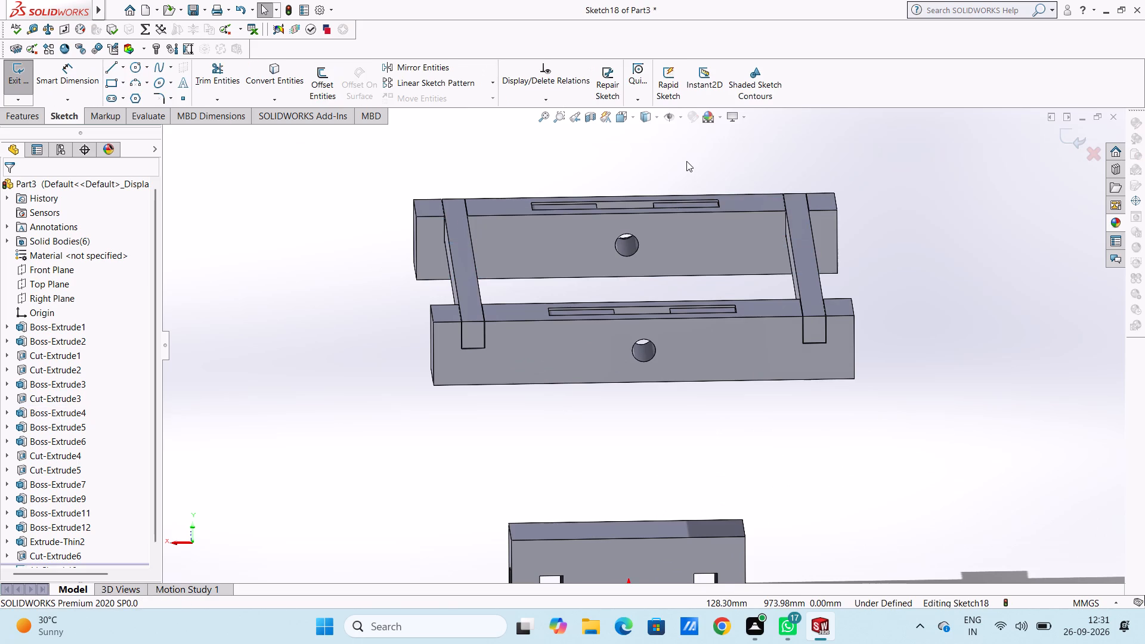
key("ctrl+2")
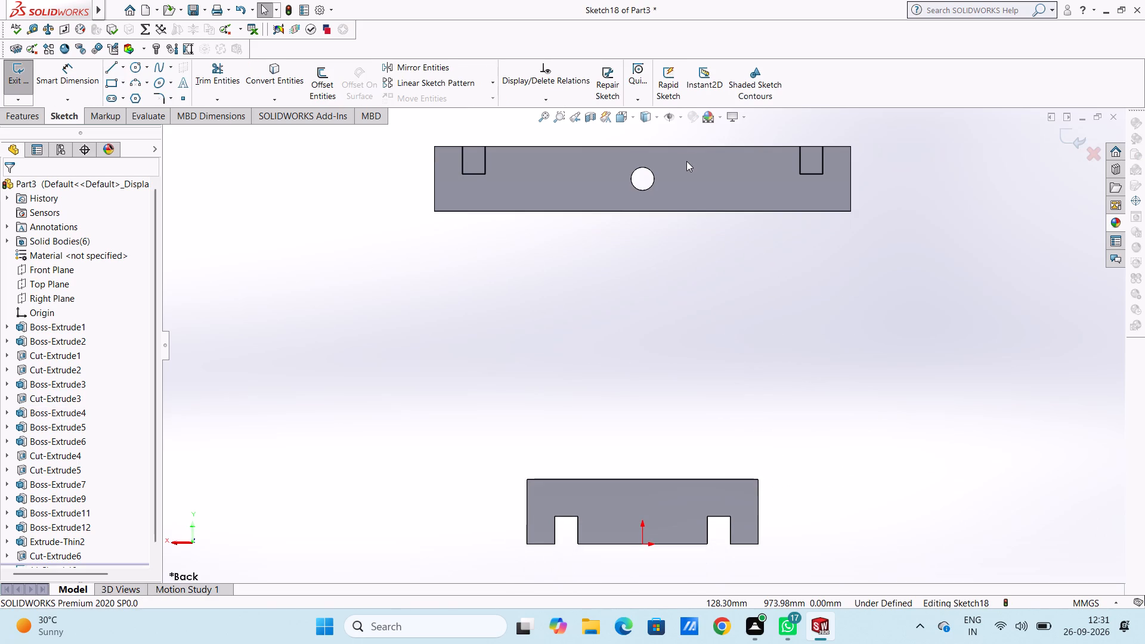
scroll(686, 161, "up", 2)
scroll(685, 184, "down", 3)
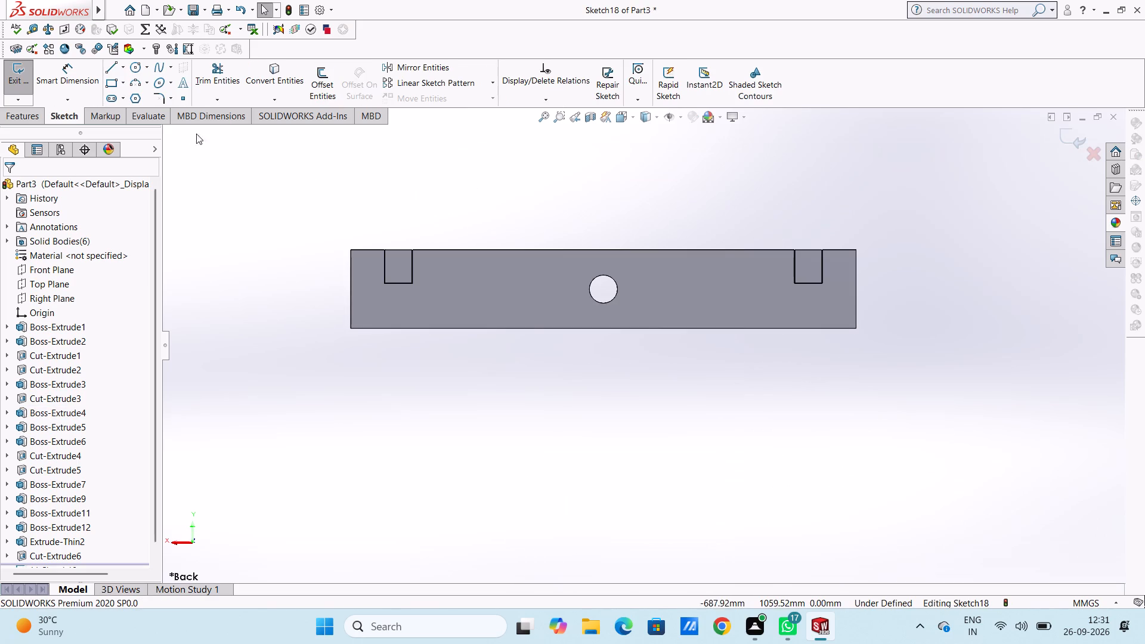
left_click(132, 62)
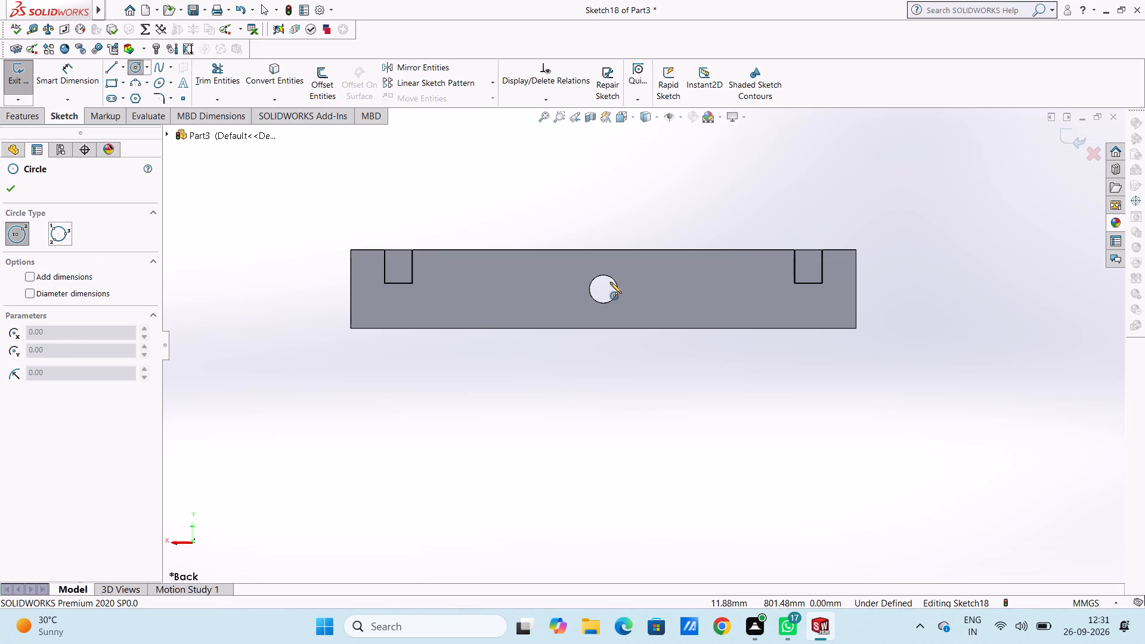
left_click(602, 287)
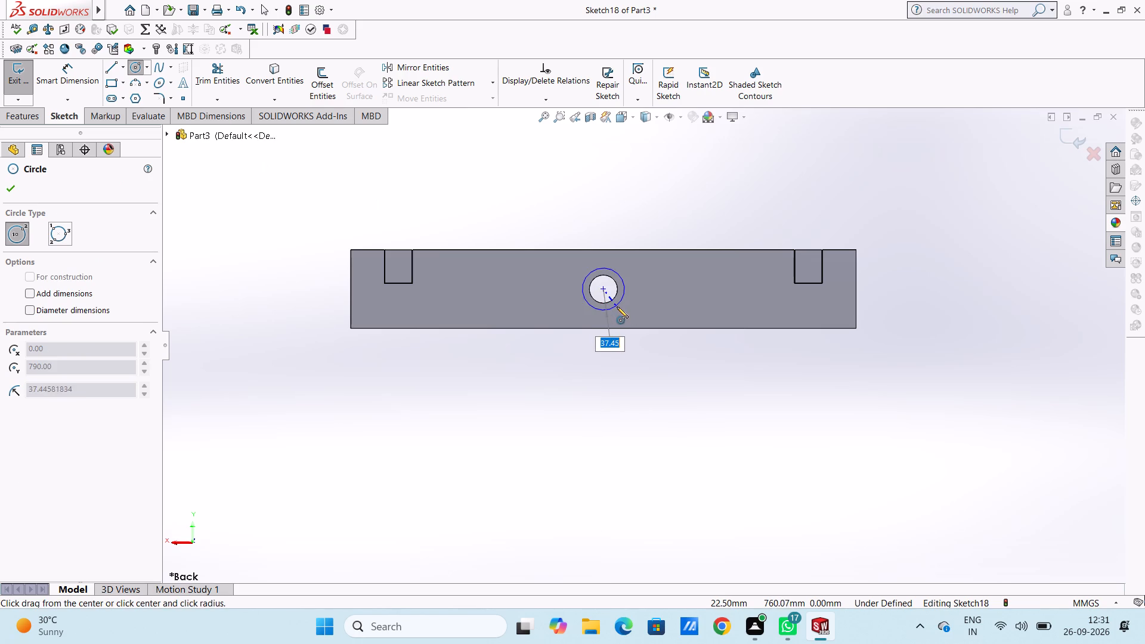
type("50")
key("Return")
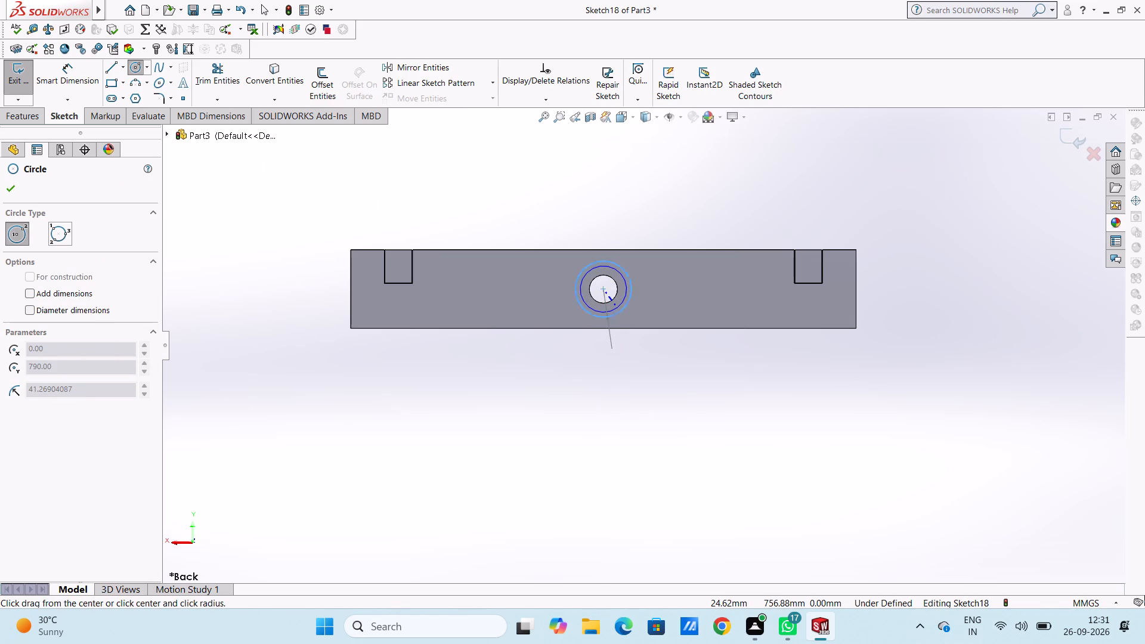
key("Escape")
key("Escape")
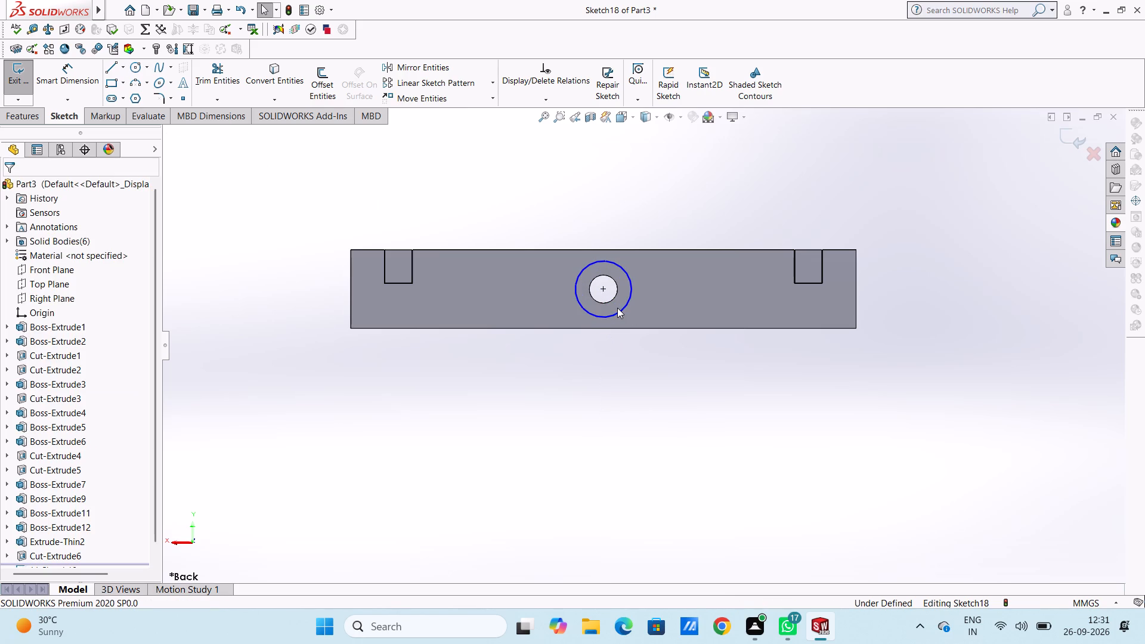
Dimension the new circle on the front upper beam's inner face with a 100 mm diameter.
left_click(64, 72)
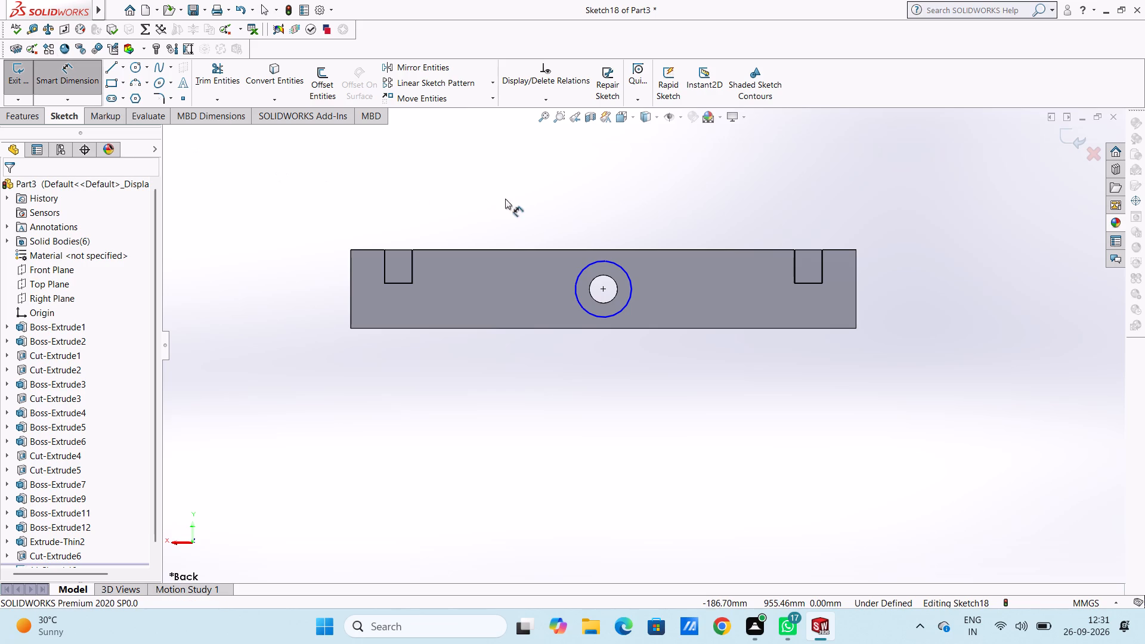
left_click(604, 260)
left_click(852, 177)
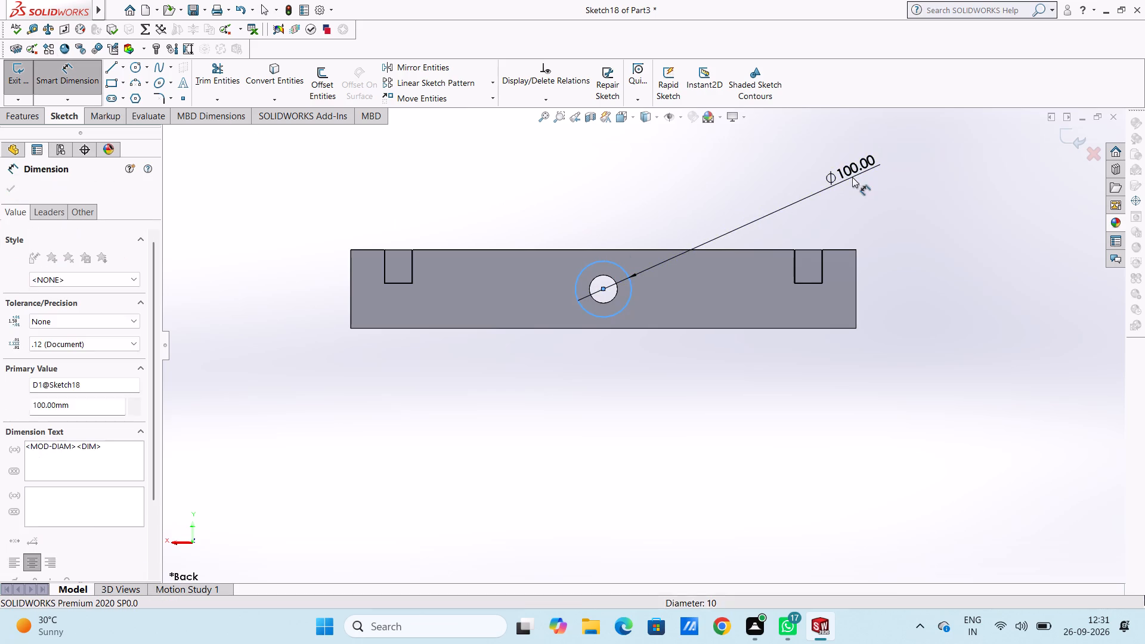
left_click(795, 158)
left_click(726, 168)
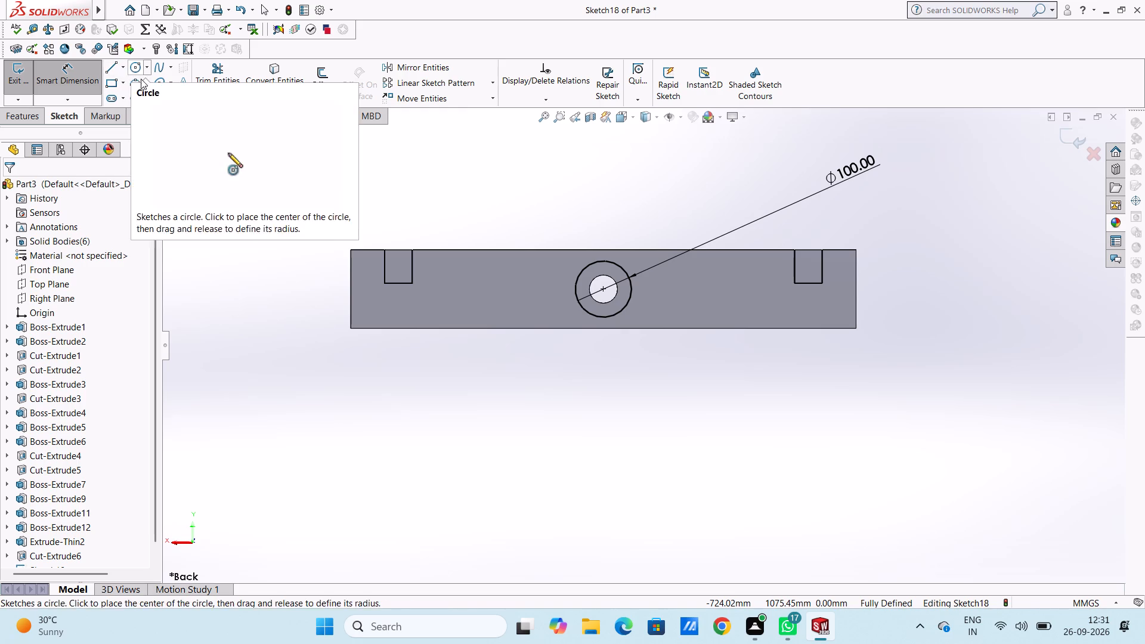
key("Escape")
key("Escape")
Extrude the 100 mm circle 60 mm as a thin feature with an 11 mm wall reversed inward, merging the result.
scroll(224, 166, "up", 2)
middle_click_drag(308, 187, 335, 252)
scroll(335, 252, "up", 1)
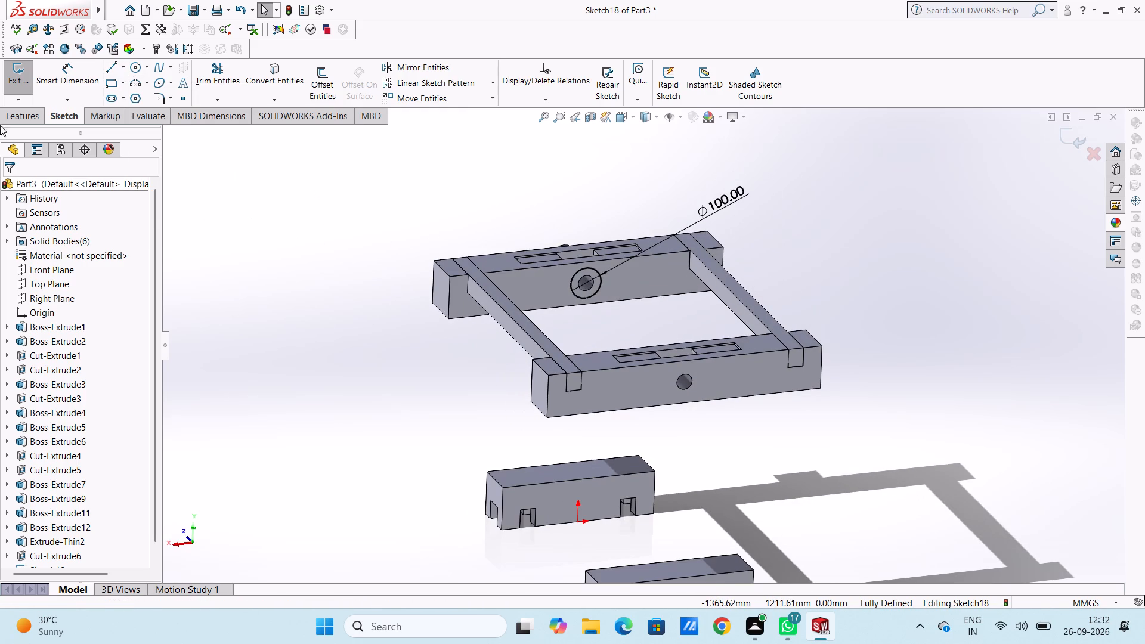
left_click(24, 116)
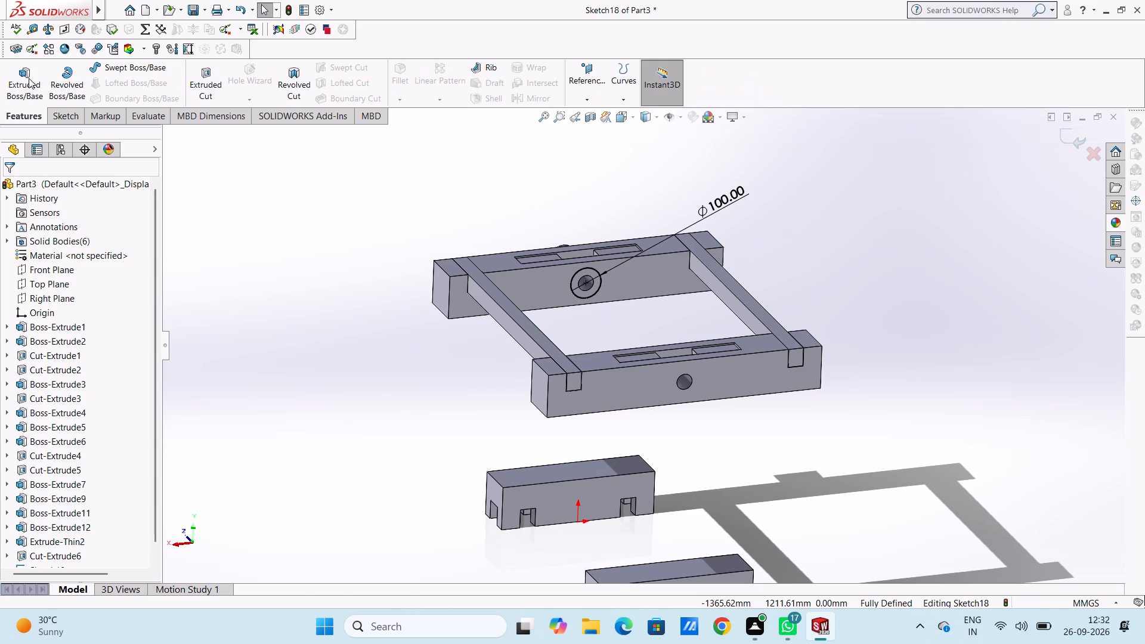
left_click(29, 78)
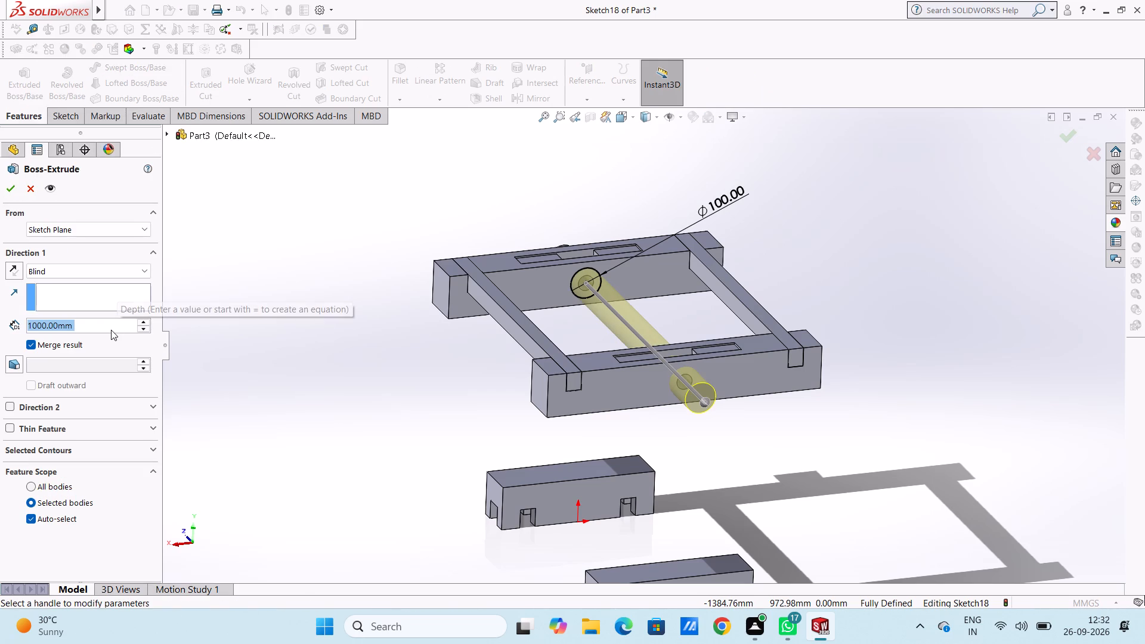
type("60")
key("Return")
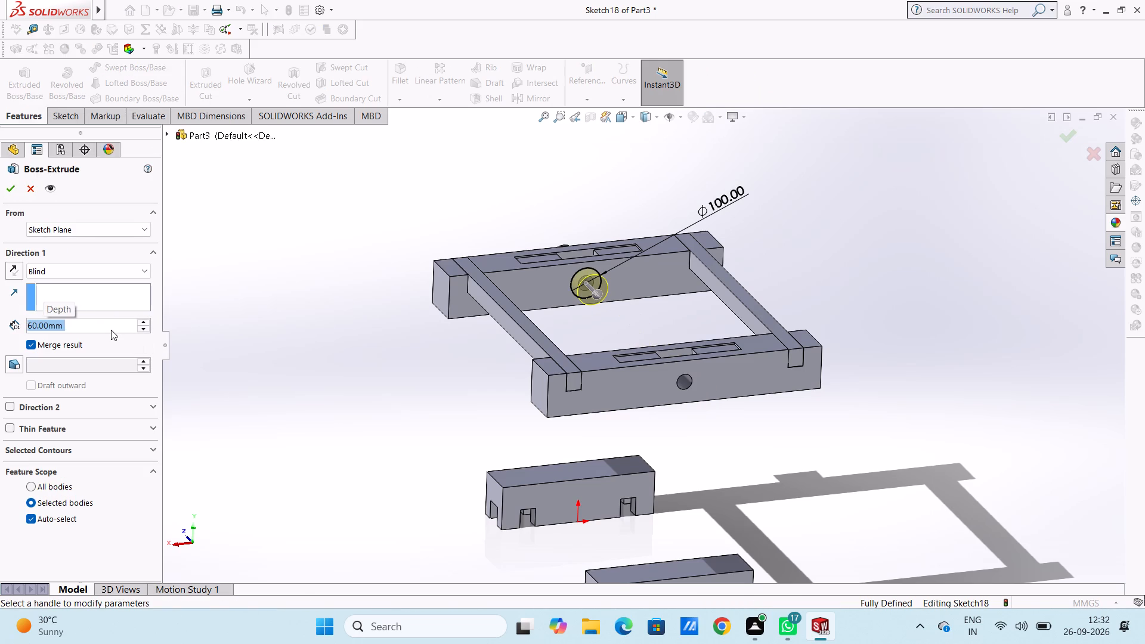
left_click(7, 425)
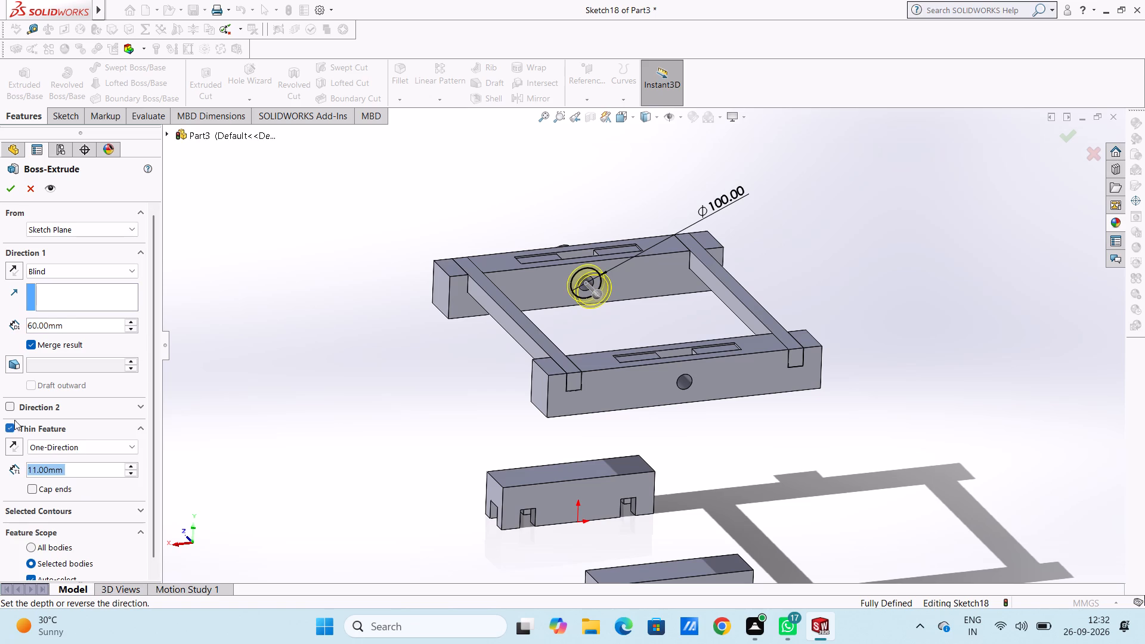
left_click(10, 445)
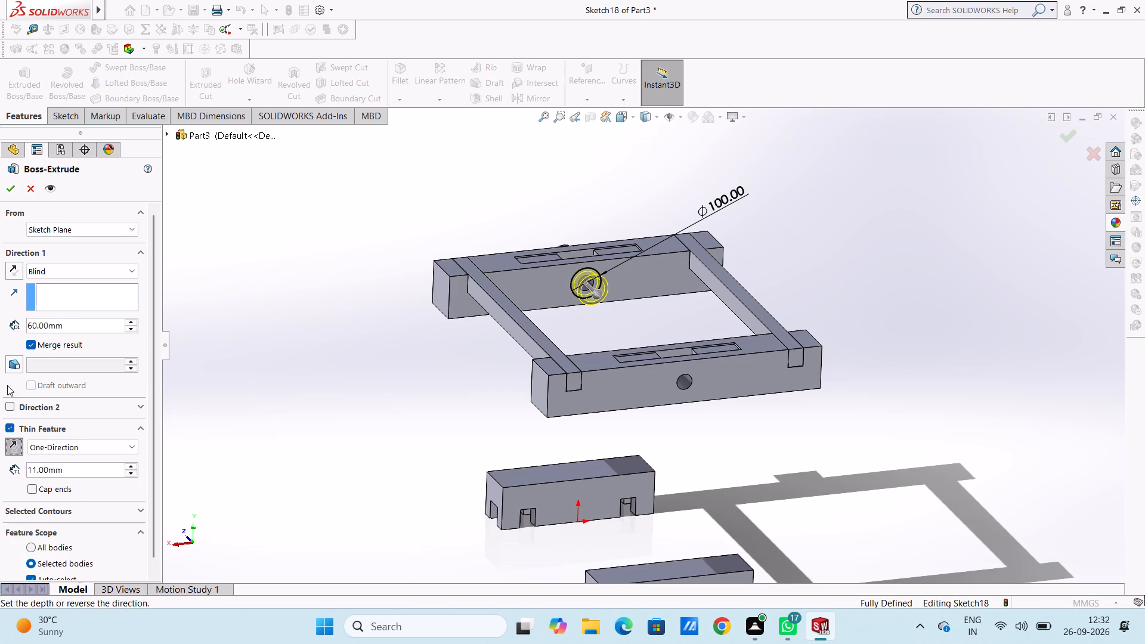
left_click(10, 189)
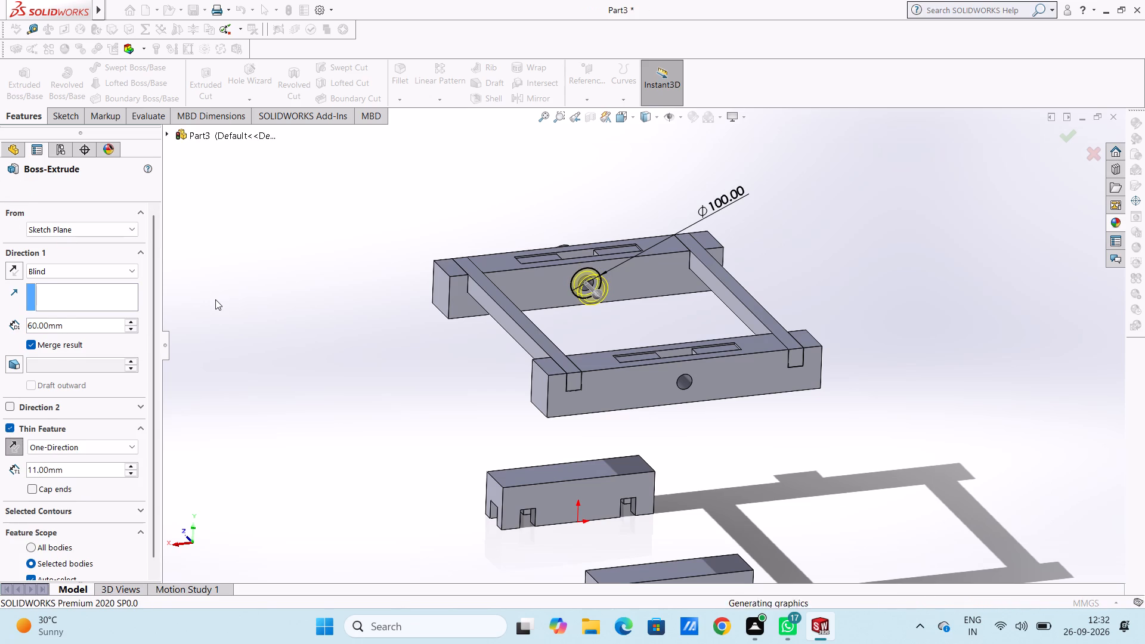
left_click(216, 299)
Examine the new inner ring boss and the frame's upper beams from several angles.
middle_click_drag(285, 303, 261, 251)
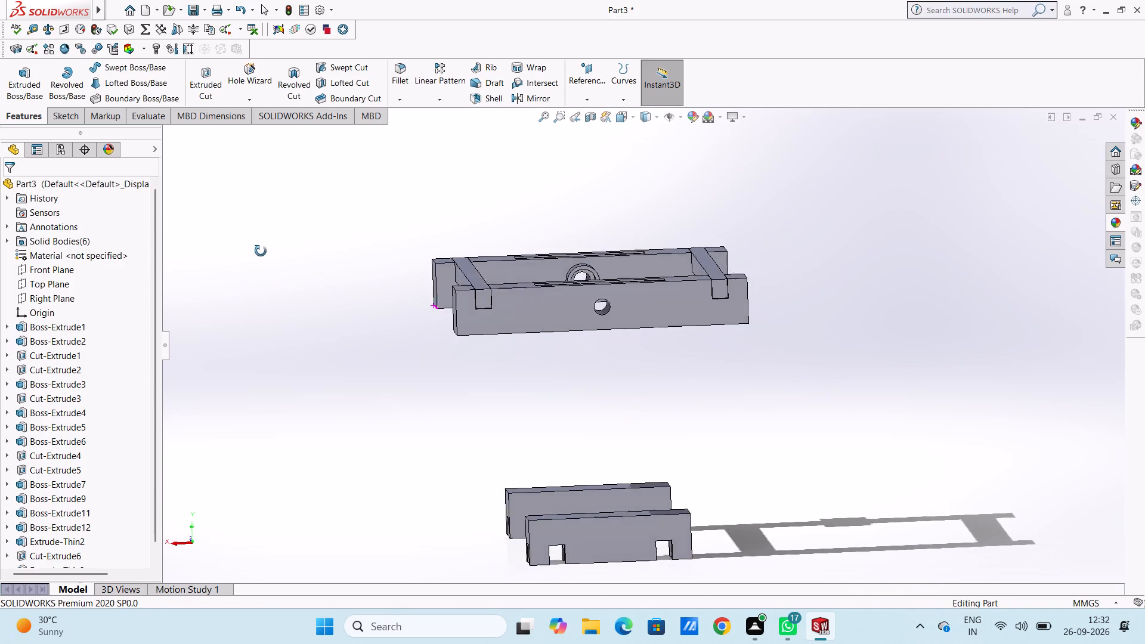
middle_click_drag(261, 251, 352, 335)
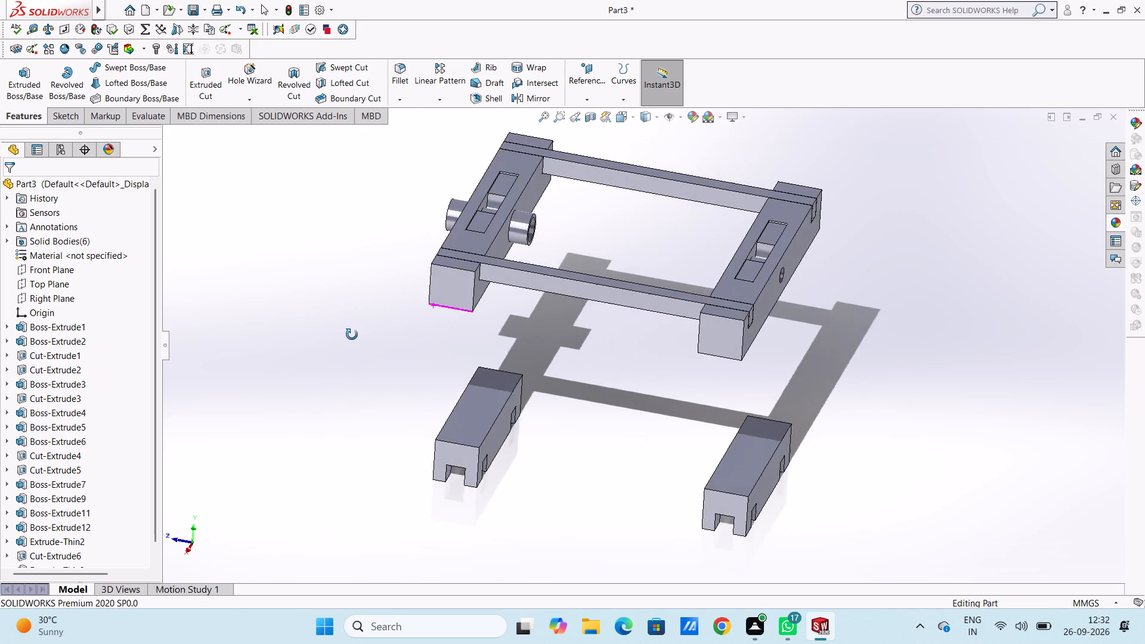
middle_click_drag(352, 335, 408, 349)
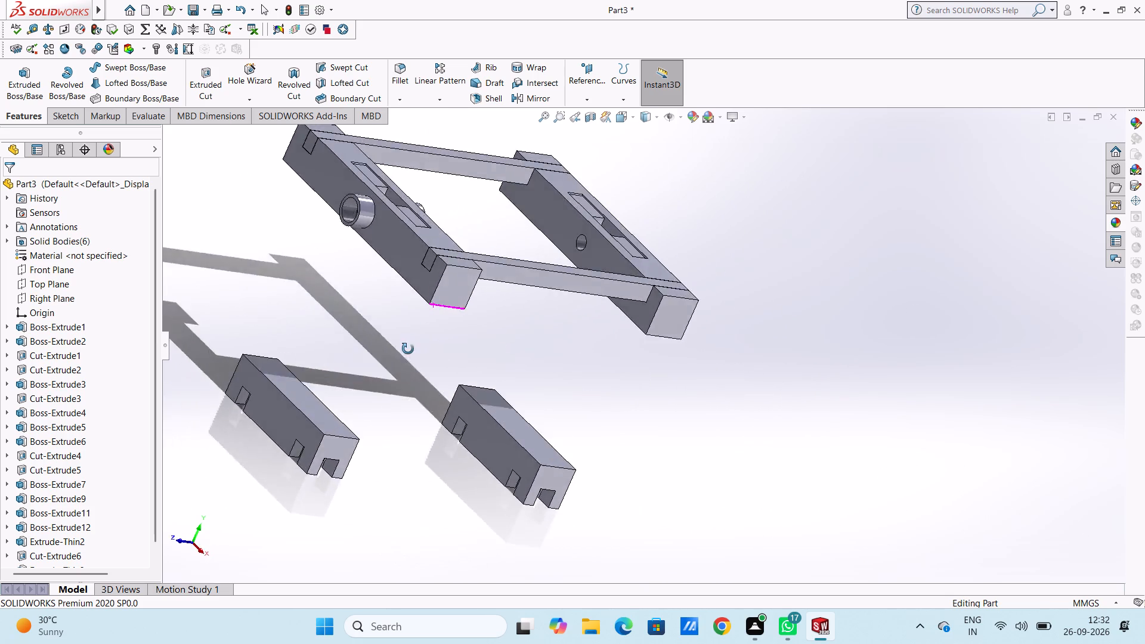
middle_click_drag(408, 349, 315, 347)
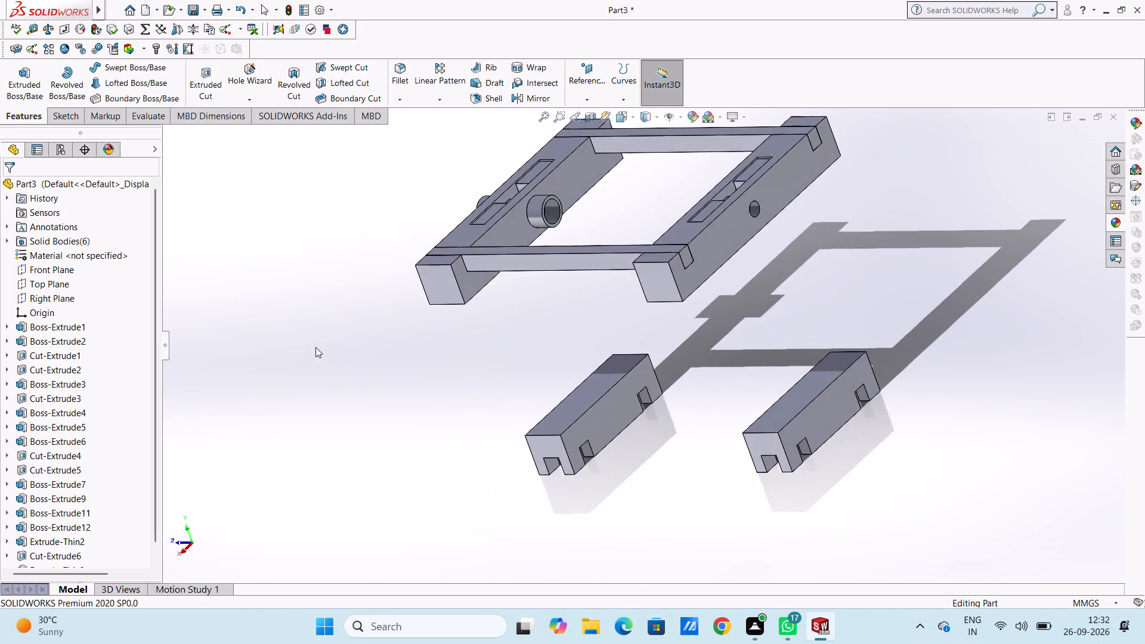
scroll(321, 340, "up", 3)
middle_click_drag(384, 326, 512, 412)
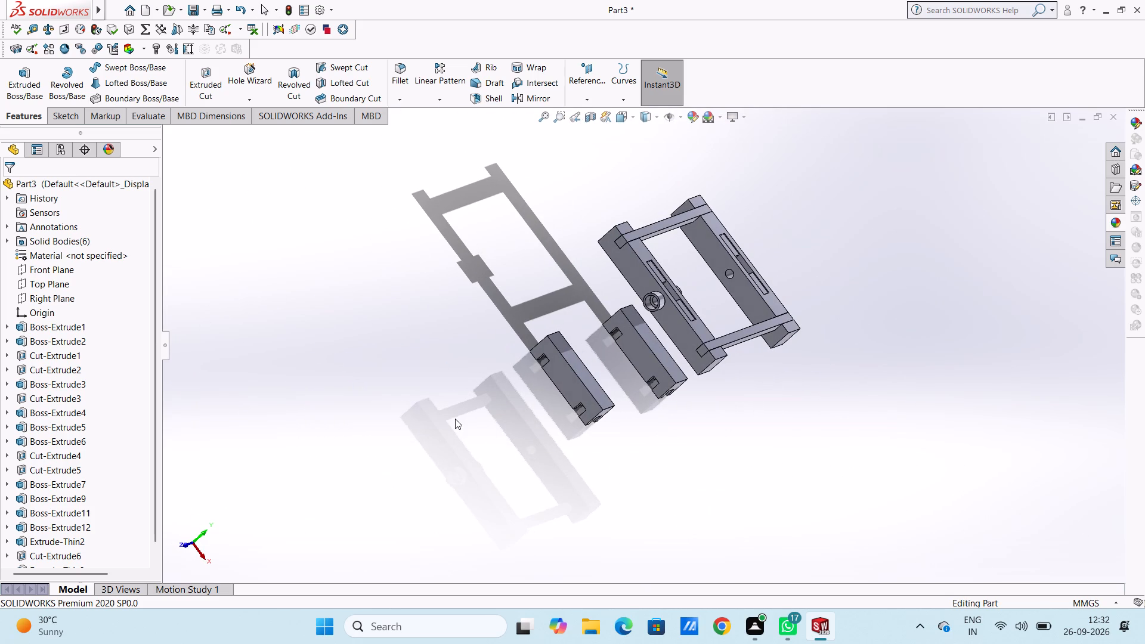
Start a sketch on the rear upper beam's inner face and draw a circle of 50 mm radius concentric with the hole.
key("ctrl+1")
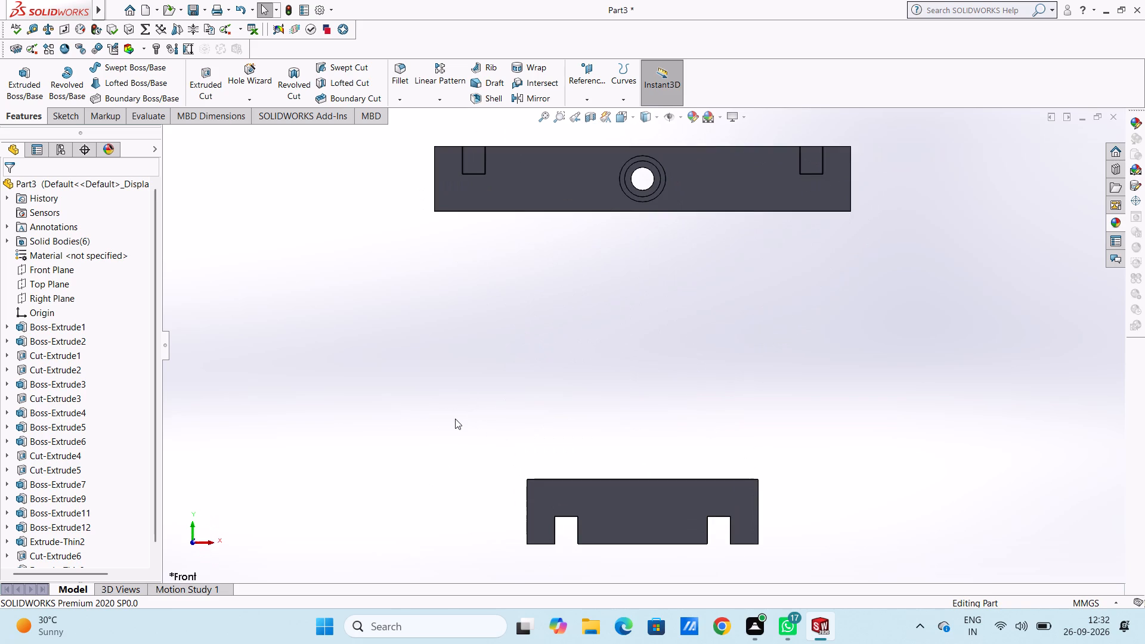
scroll(762, 265, "up", 5)
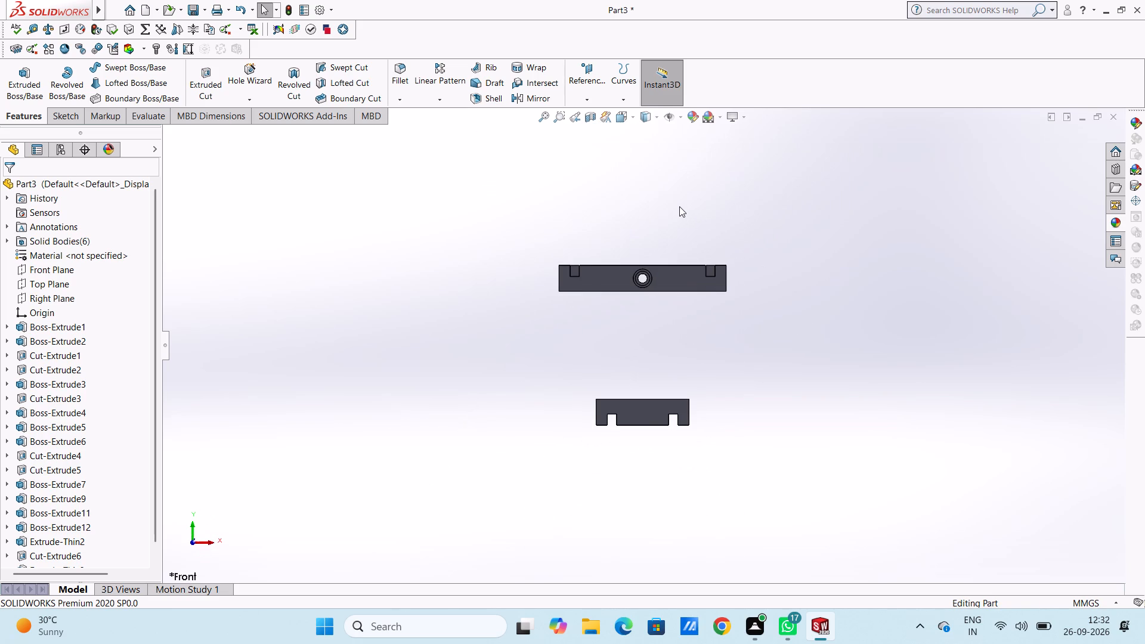
middle_click_drag(679, 206, 678, 262)
scroll(677, 271, "down", 4)
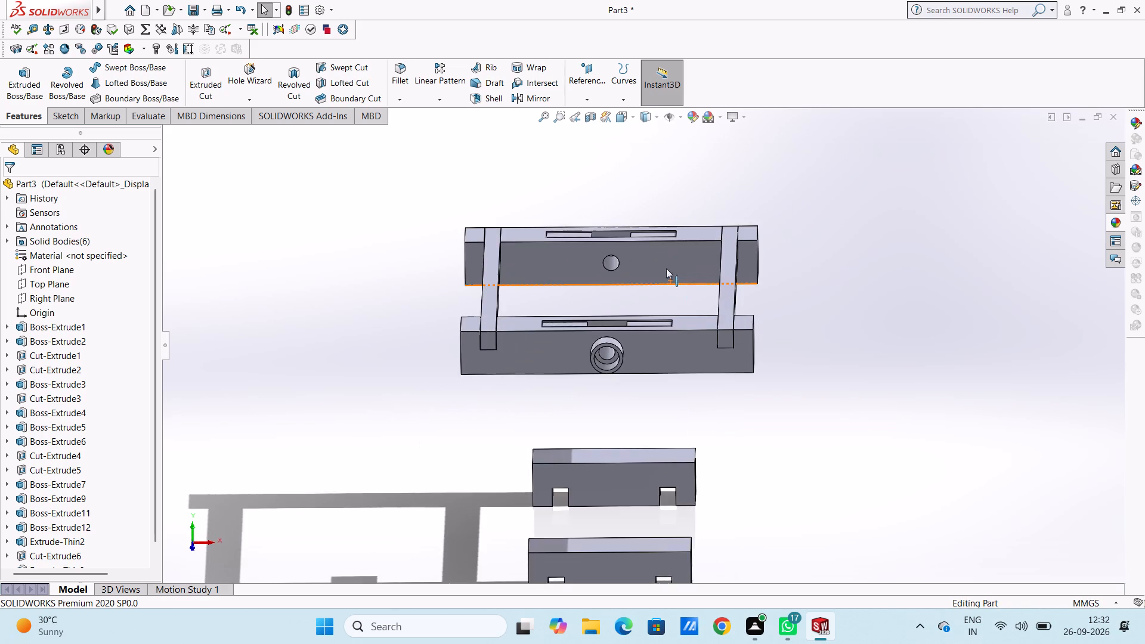
left_click(652, 262)
left_click(708, 229)
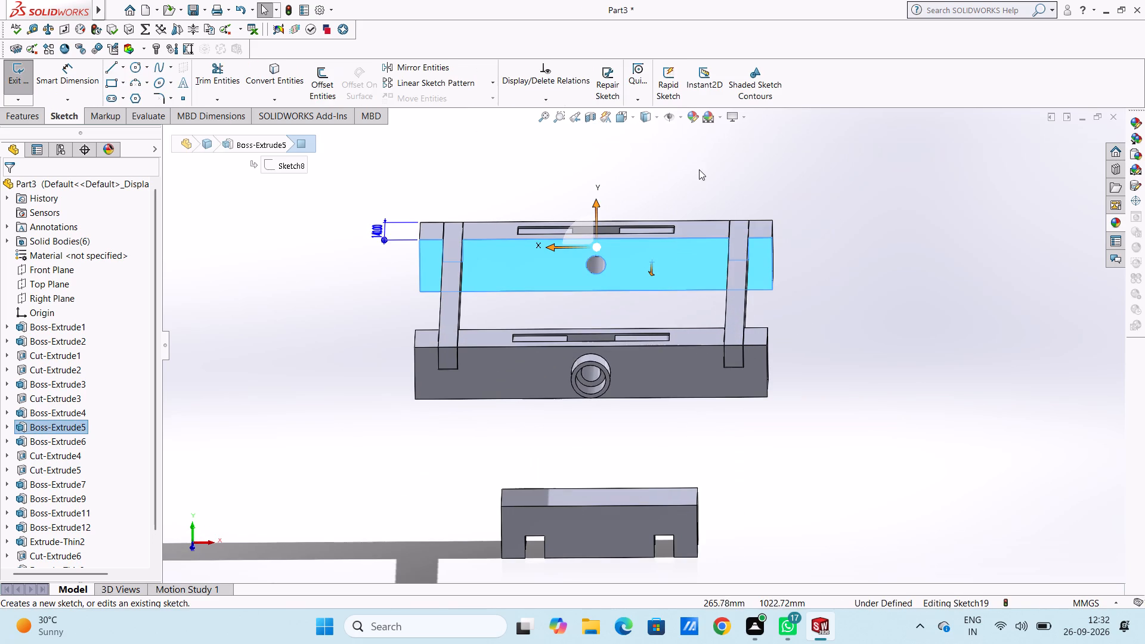
left_click(700, 169)
key("ctrl+1")
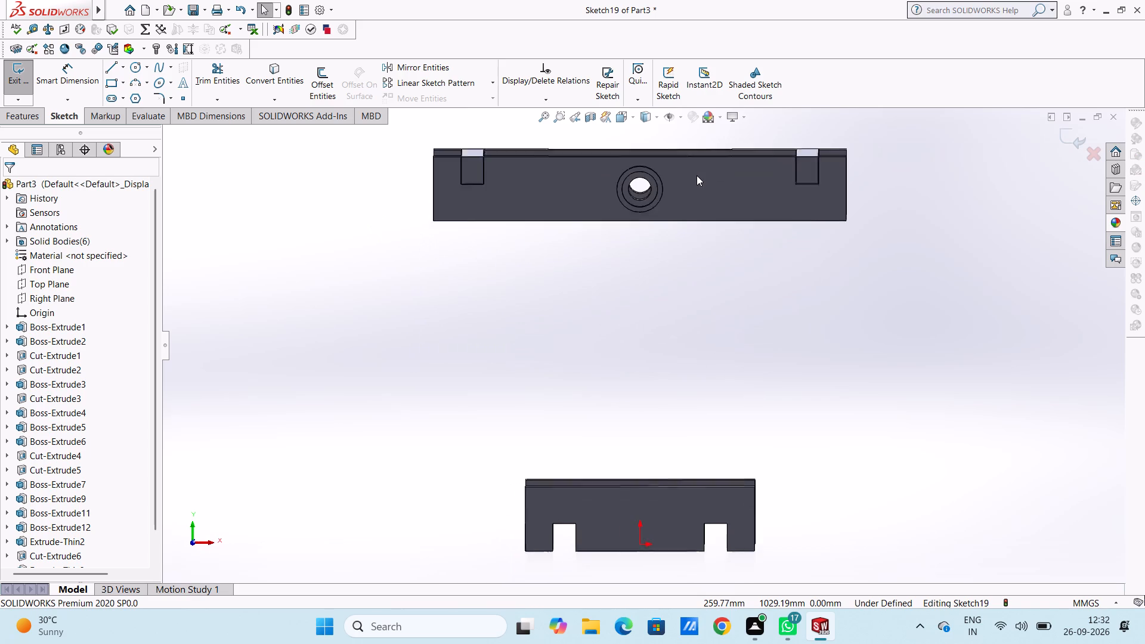
scroll(677, 174, "up", 3)
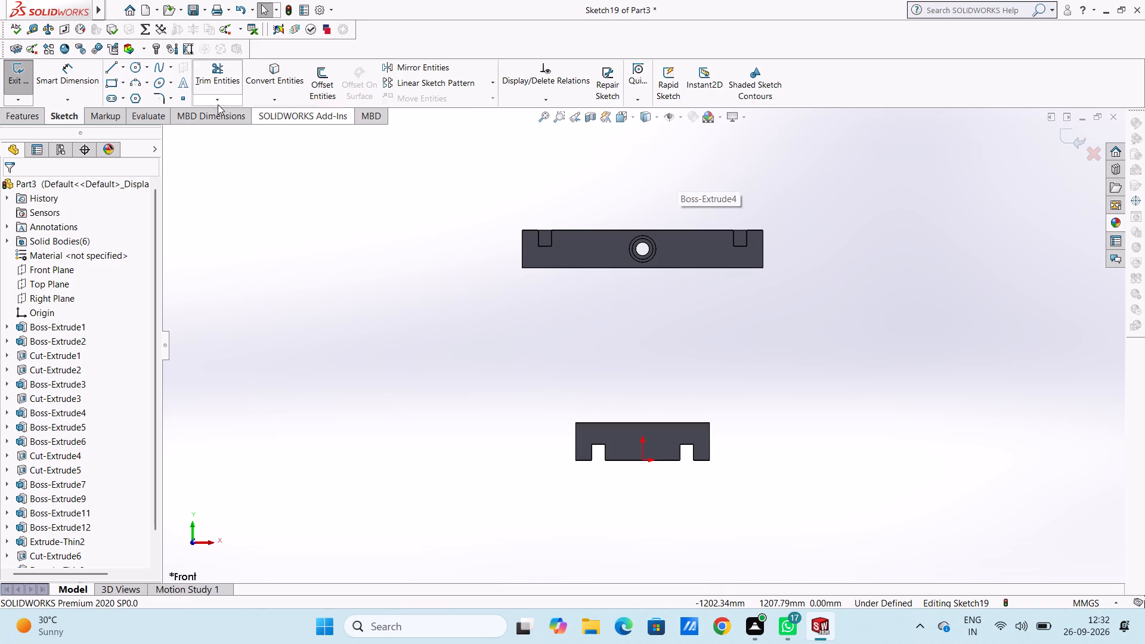
left_click(135, 67)
scroll(637, 255, "down", 3)
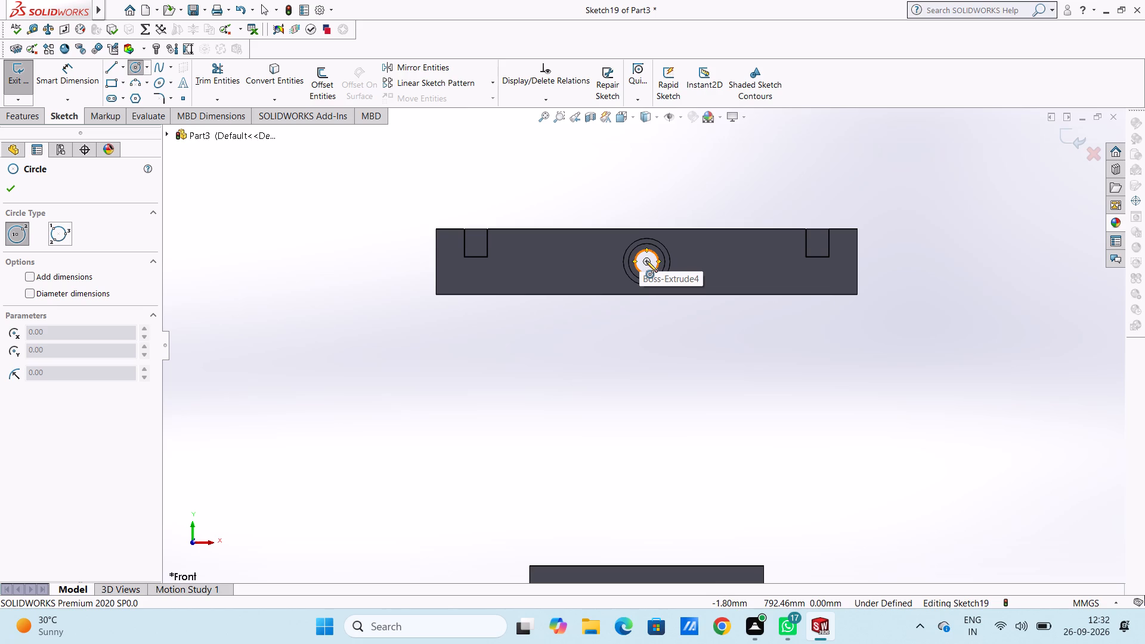
left_click(646, 261)
left_click(661, 280)
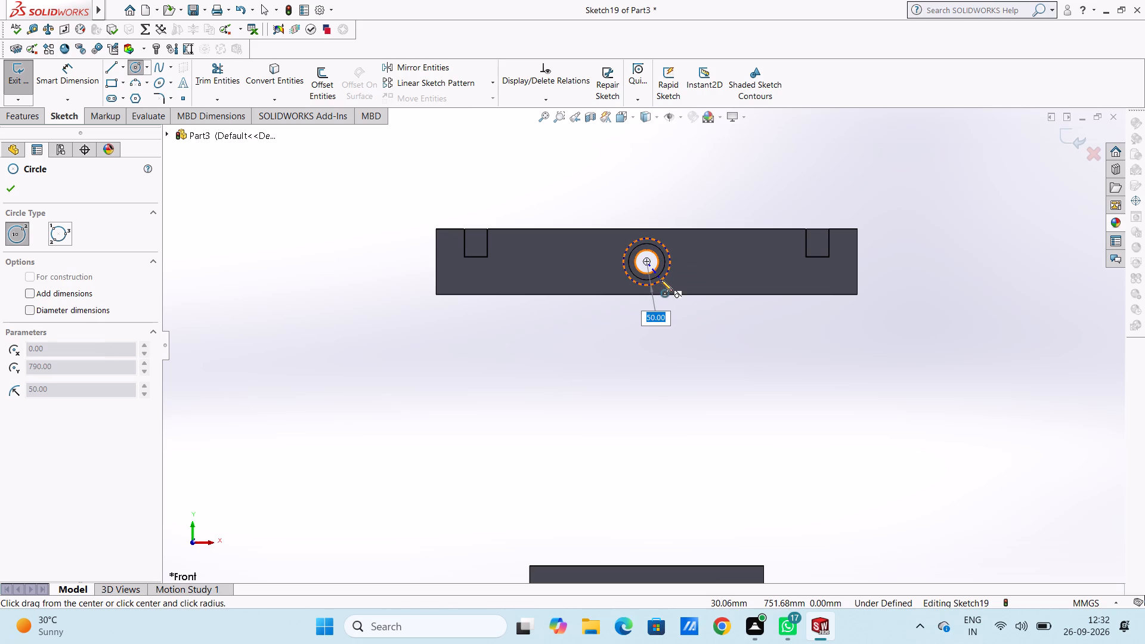
Dimension the new circle on the rear upper beam's inner face with a 100 mm diameter.
left_click(74, 85)
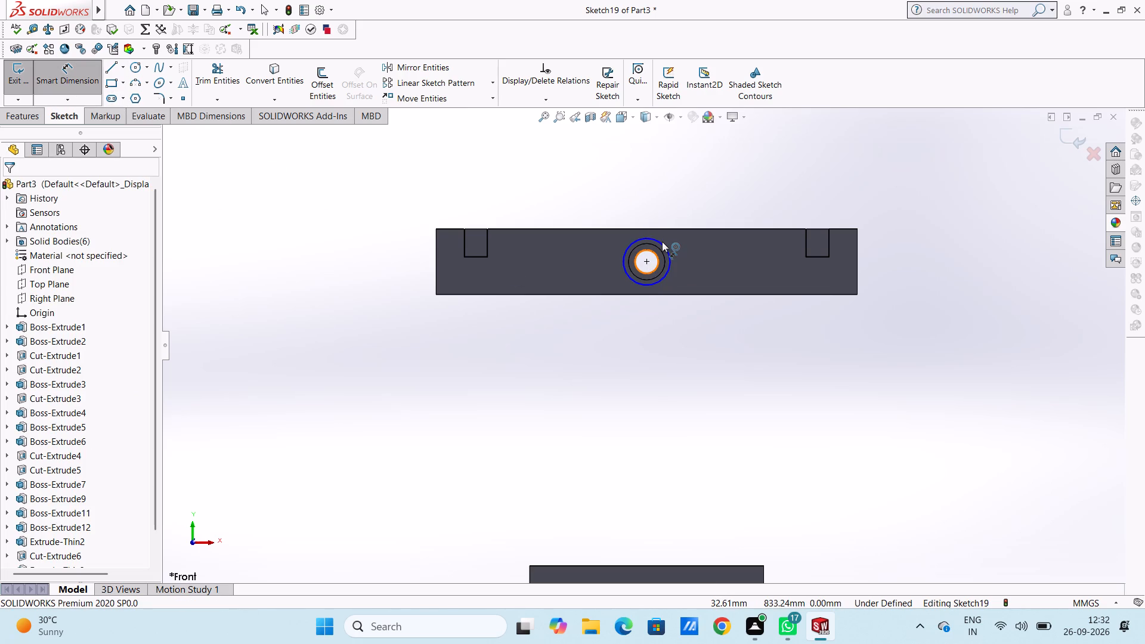
left_click(662, 241)
left_click(918, 167)
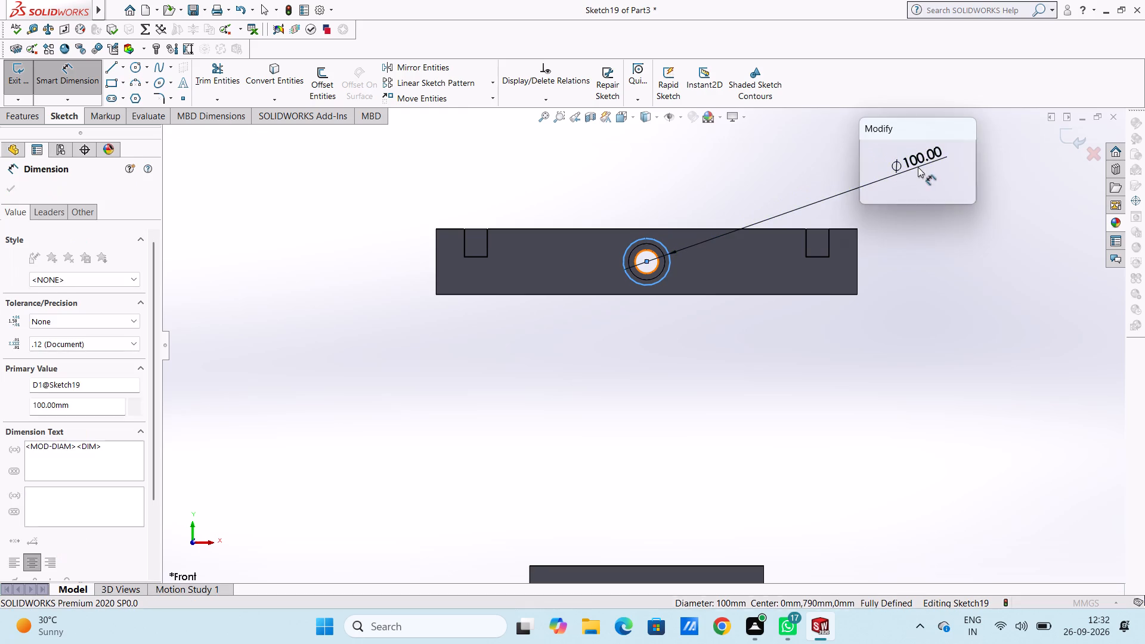
left_click(864, 150)
left_click(807, 148)
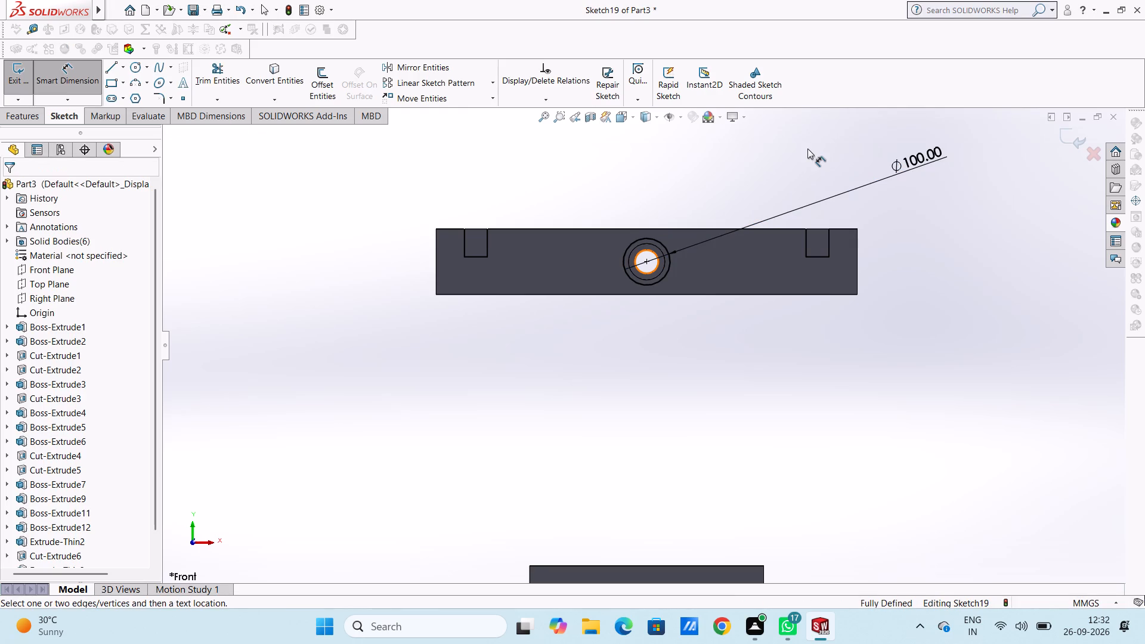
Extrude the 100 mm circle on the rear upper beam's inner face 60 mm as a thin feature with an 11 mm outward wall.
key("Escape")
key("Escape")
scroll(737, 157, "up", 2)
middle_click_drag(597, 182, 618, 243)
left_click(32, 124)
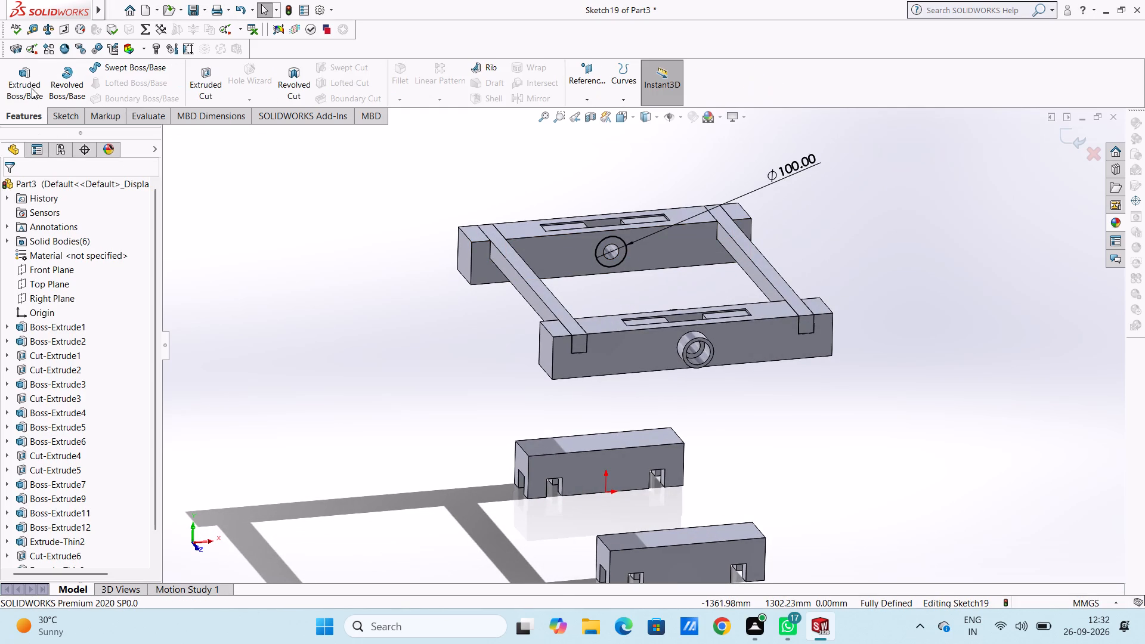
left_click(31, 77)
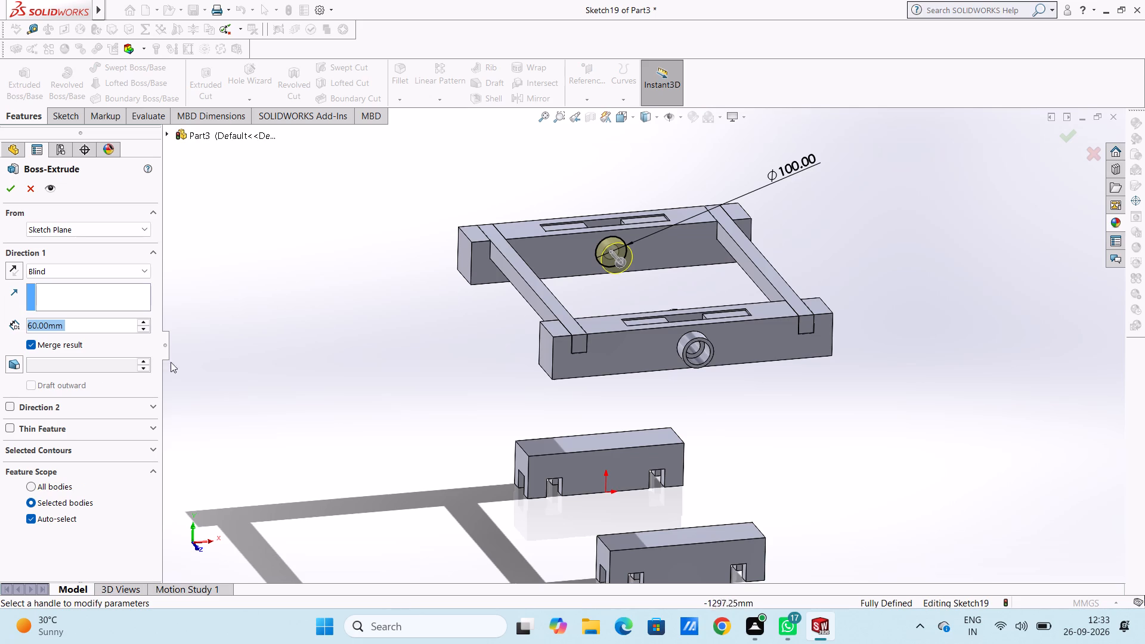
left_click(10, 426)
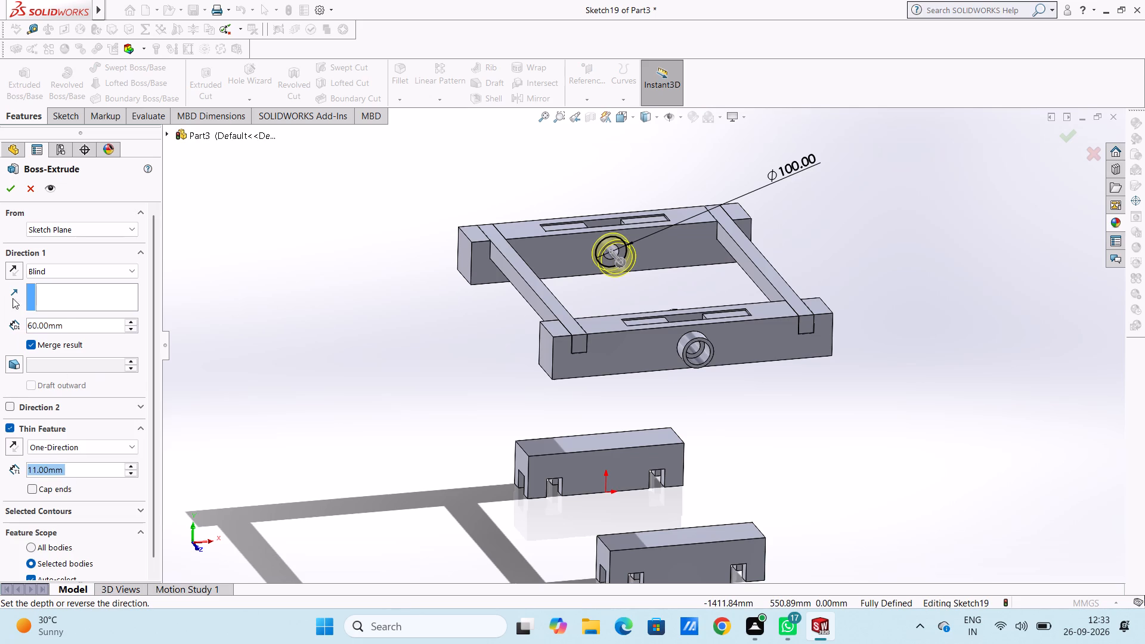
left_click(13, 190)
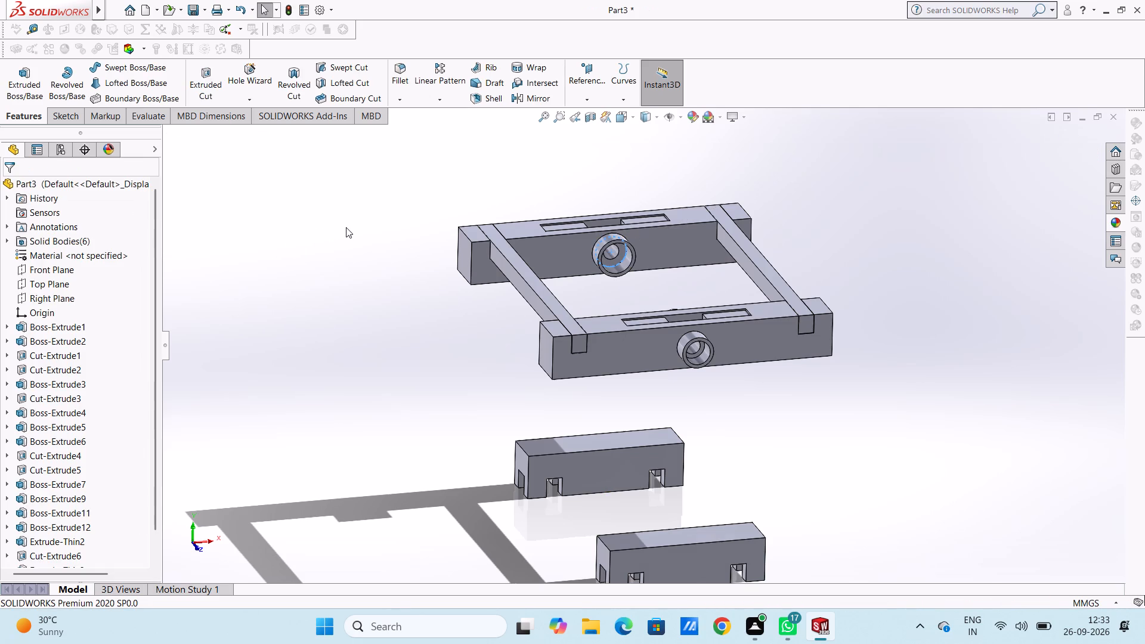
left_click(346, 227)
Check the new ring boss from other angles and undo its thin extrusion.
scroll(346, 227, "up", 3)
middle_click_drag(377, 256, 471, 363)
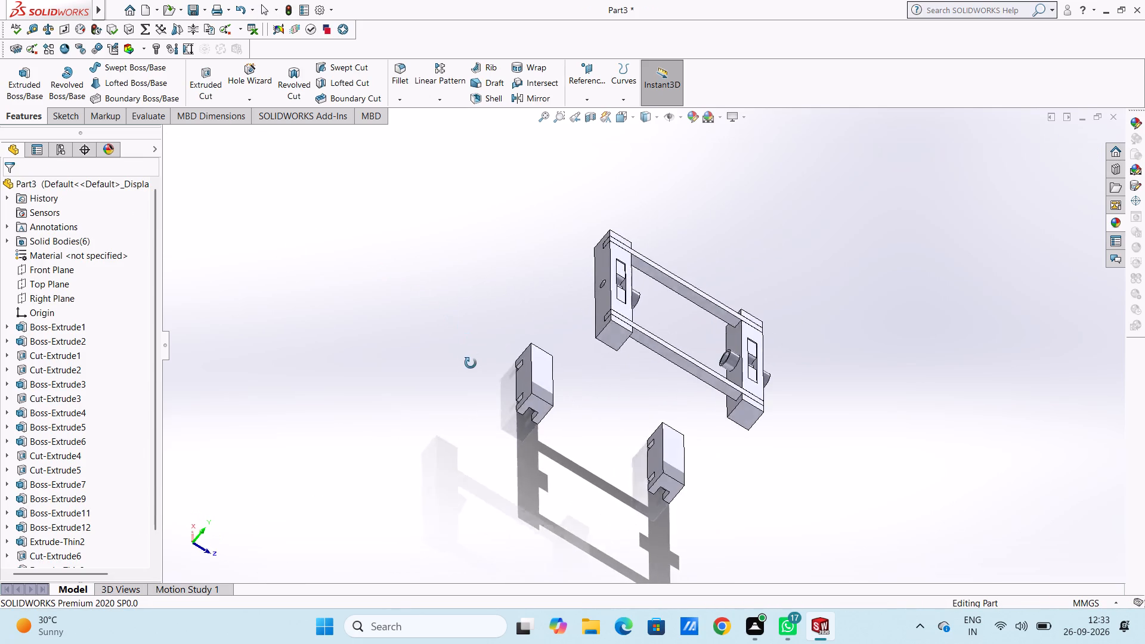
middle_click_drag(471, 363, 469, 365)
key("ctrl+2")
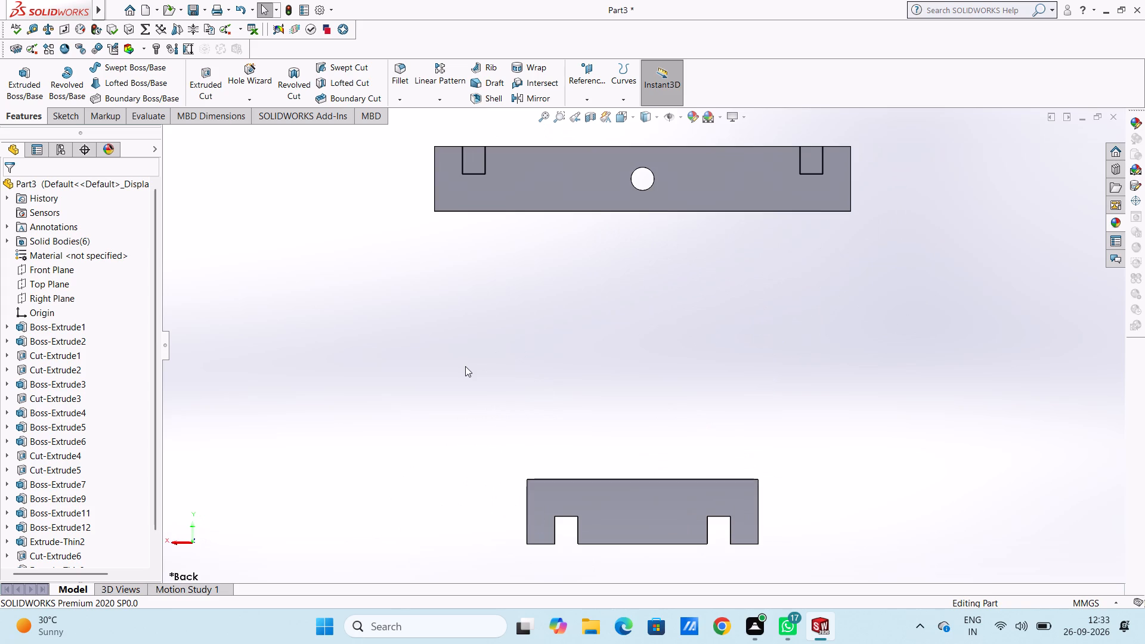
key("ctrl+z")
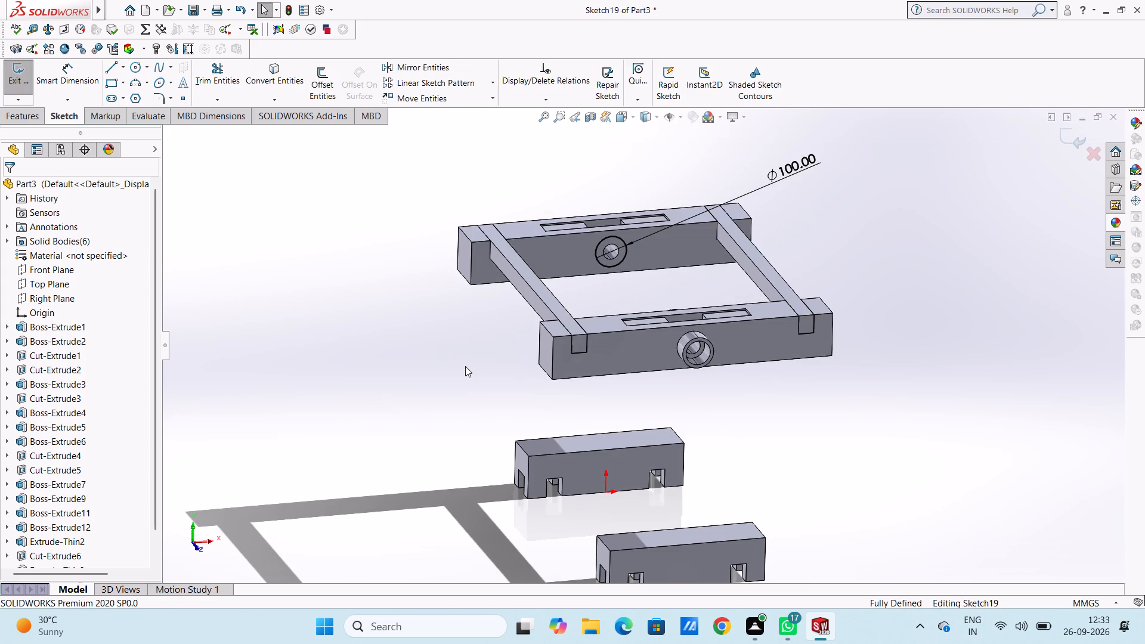
Extrude the rear upper beam's inner-face circle 60 mm as a thin feature with an 11 mm wall reversed inward, merging the result.
left_click(22, 122)
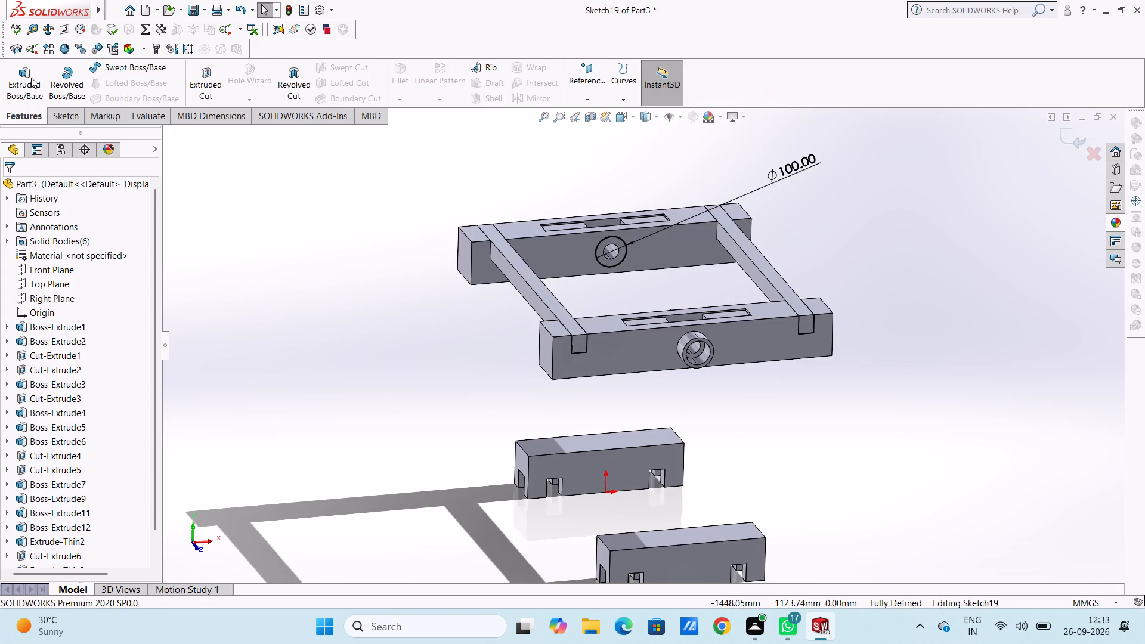
left_click(31, 77)
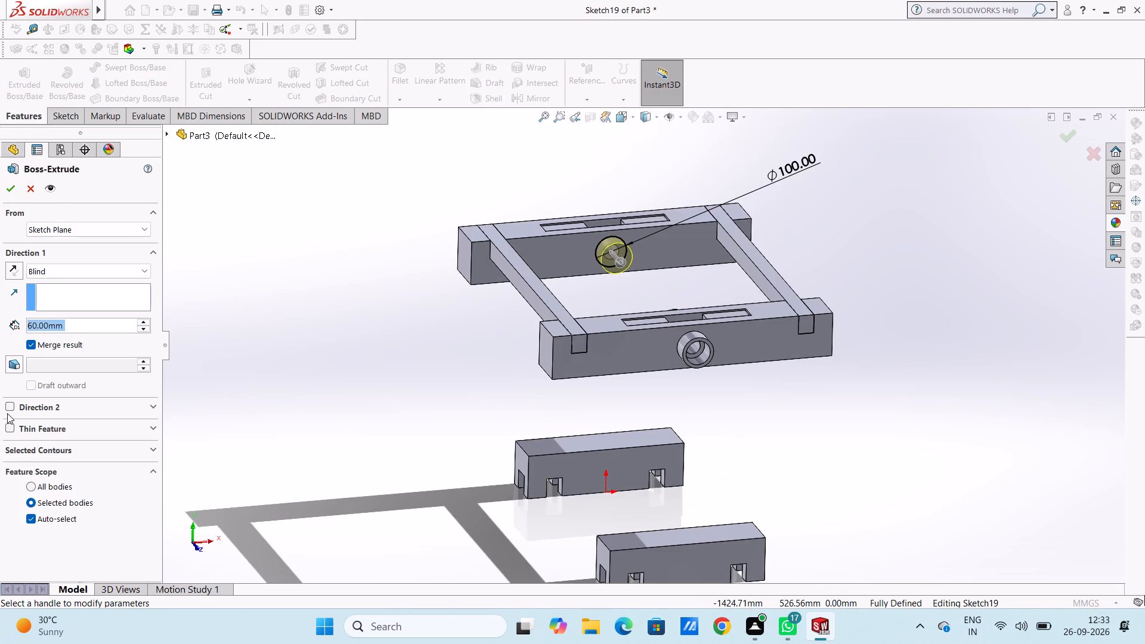
left_click(7, 426)
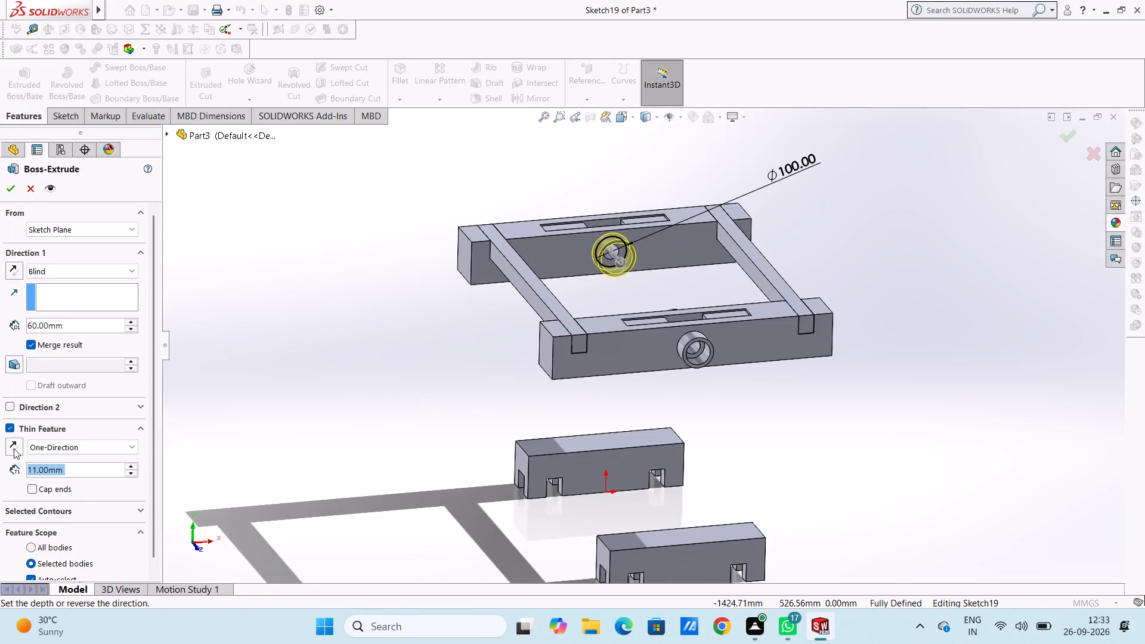
left_click(14, 448)
left_click(10, 187)
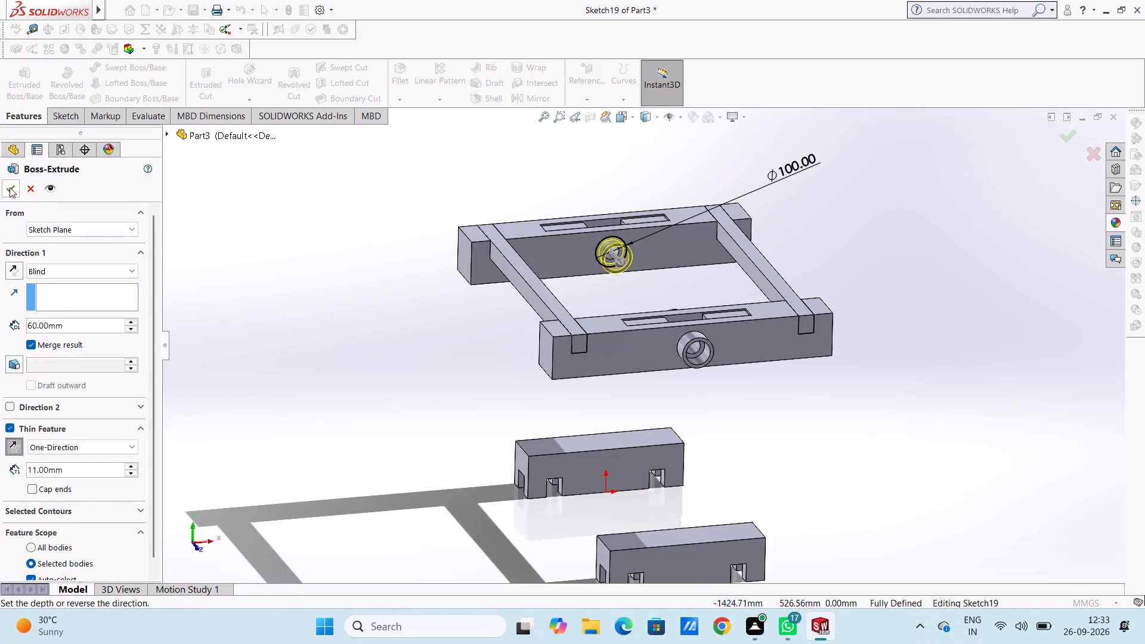
left_click(260, 237)
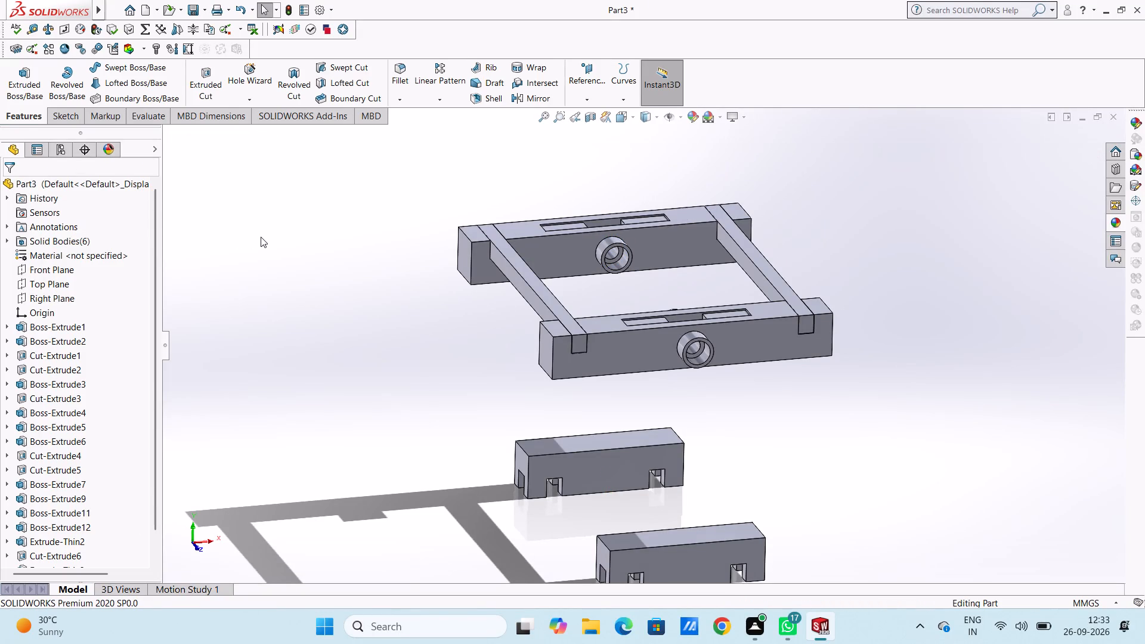
Start a sketch on the rear upper beam's outer face and draw a circle of 50 mm radius concentric with the hole.
key("ctrl+2")
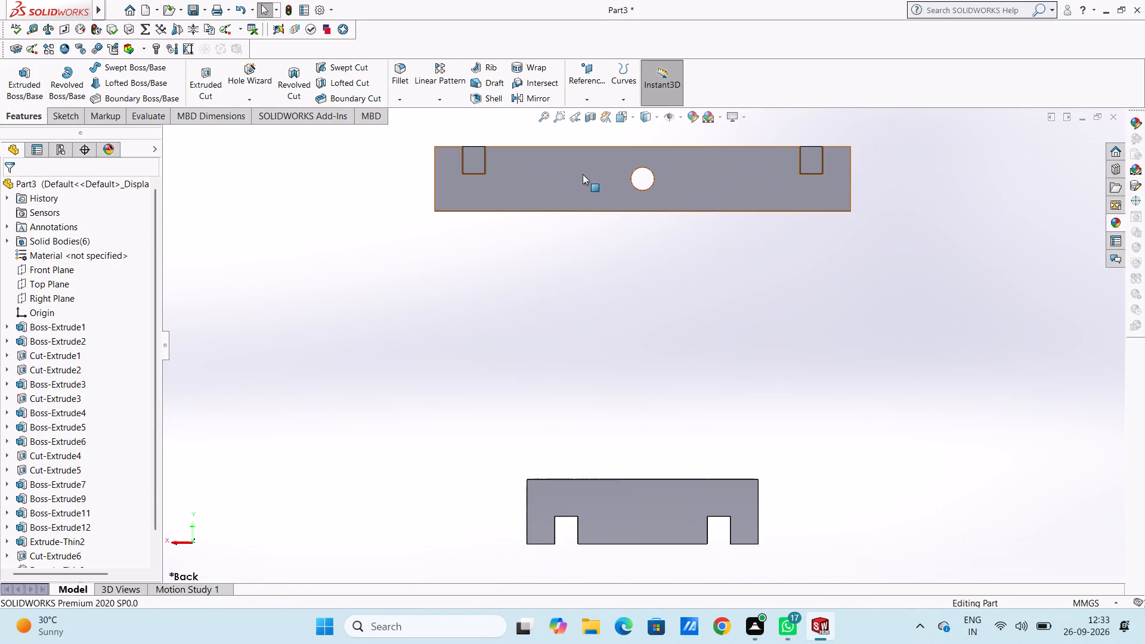
left_click(583, 174)
left_click(634, 144)
left_click(581, 289)
scroll(629, 202, "up", 3)
scroll(686, 231, "down", 3)
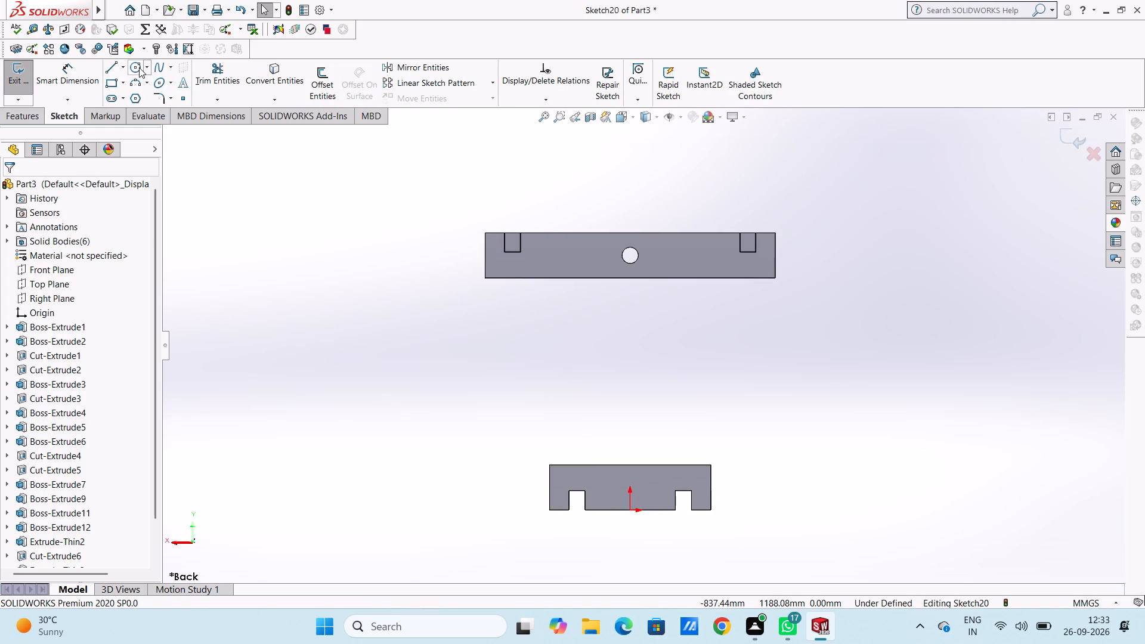
left_click(139, 67)
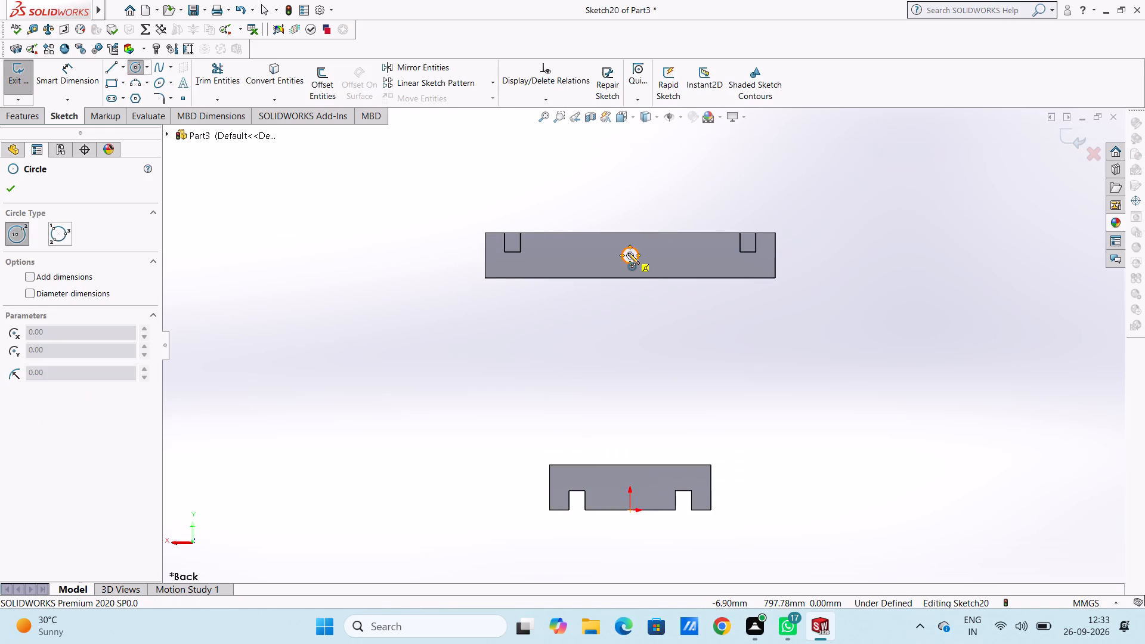
left_click(629, 255)
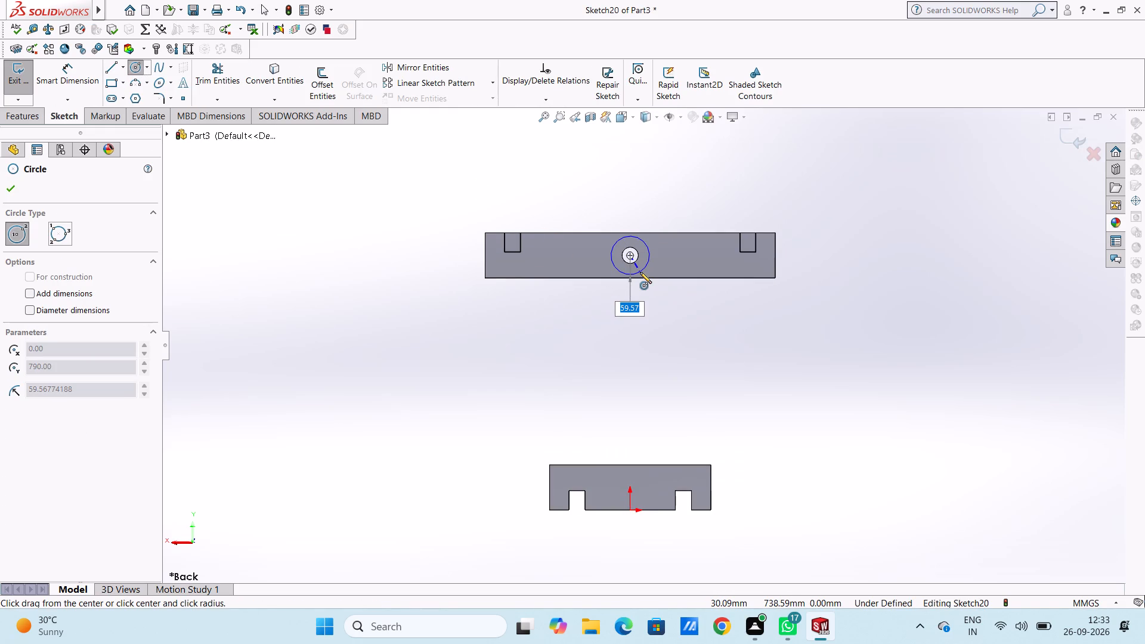
type("50")
key("Return")
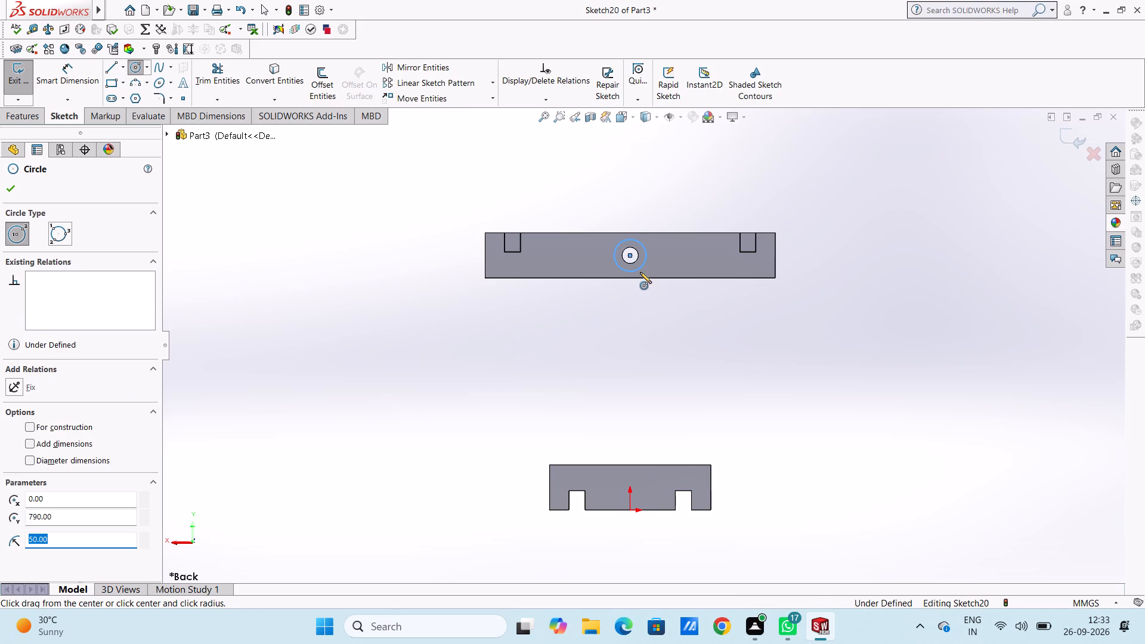
Dimension the new circle on the rear upper beam's outer face with a 100 mm diameter.
left_click(84, 72)
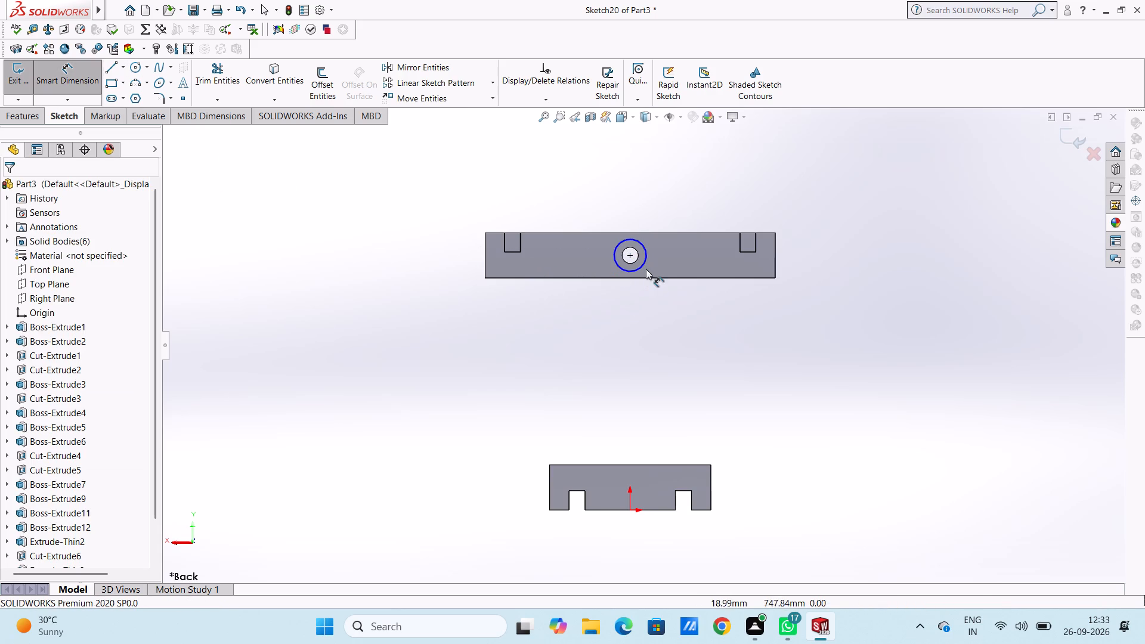
left_click(643, 267)
left_click(900, 448)
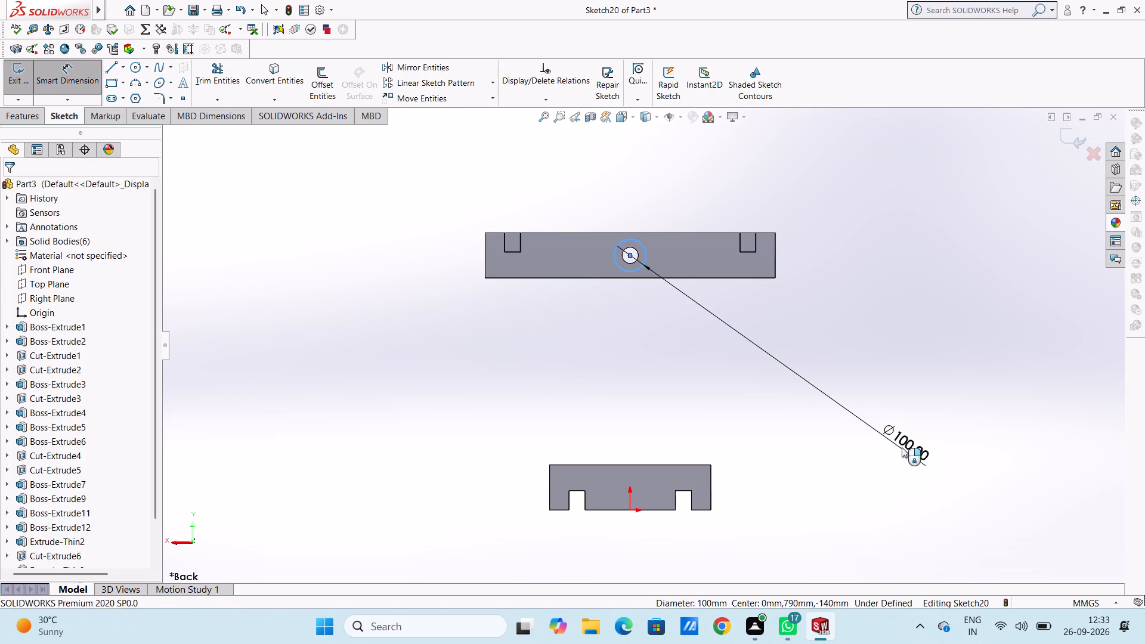
left_click(852, 427)
left_click(872, 366)
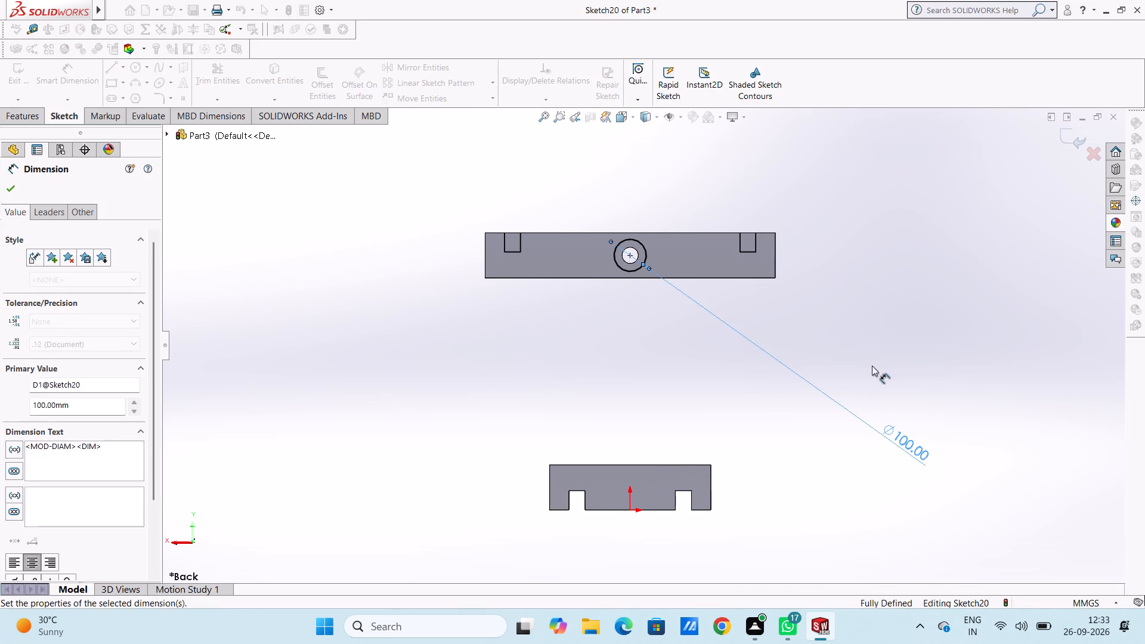
Extrude the outer-face circle 60 mm as a thin feature with an 11 mm wall reversed inward, merging the result.
middle_click_drag(359, 207, 389, 256)
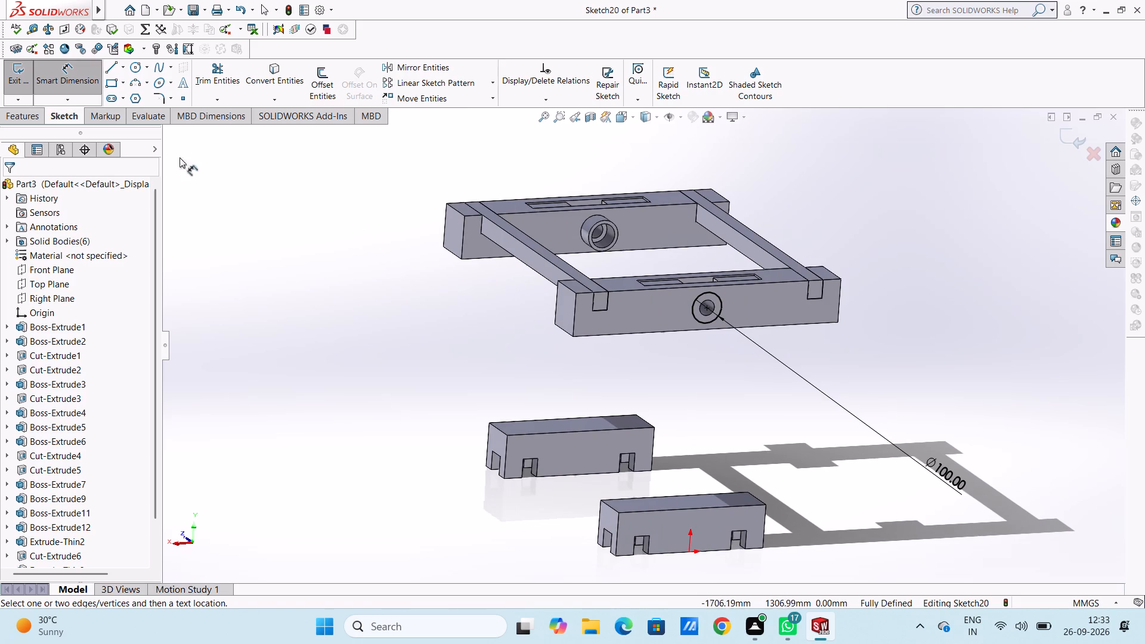
left_click(66, 71)
left_click(21, 116)
left_click(34, 87)
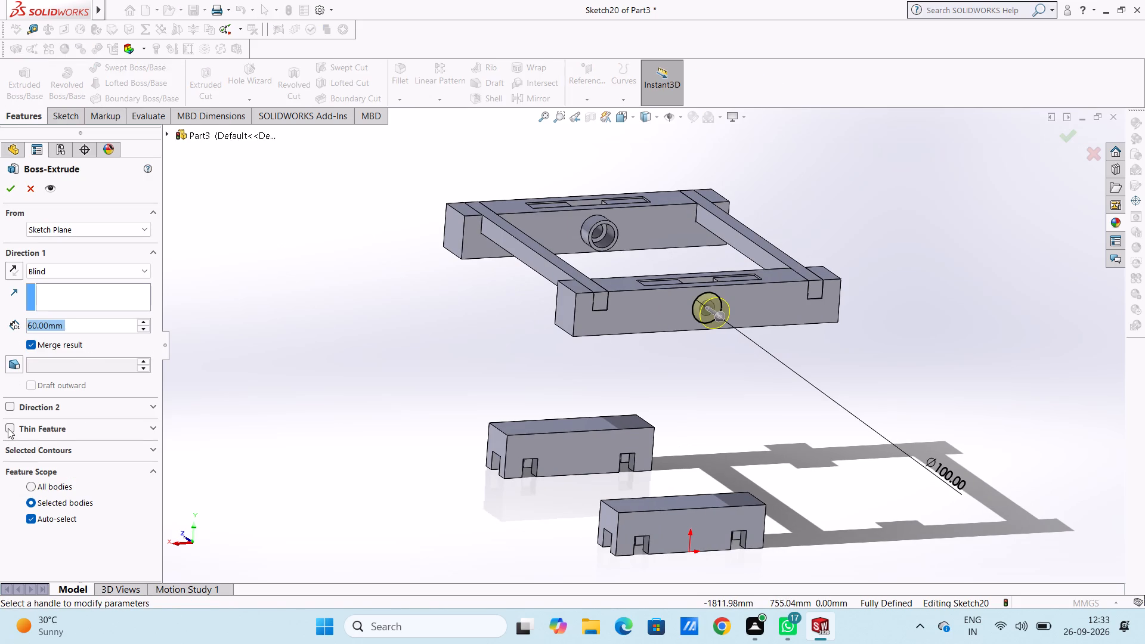
left_click(8, 428)
left_click(14, 444)
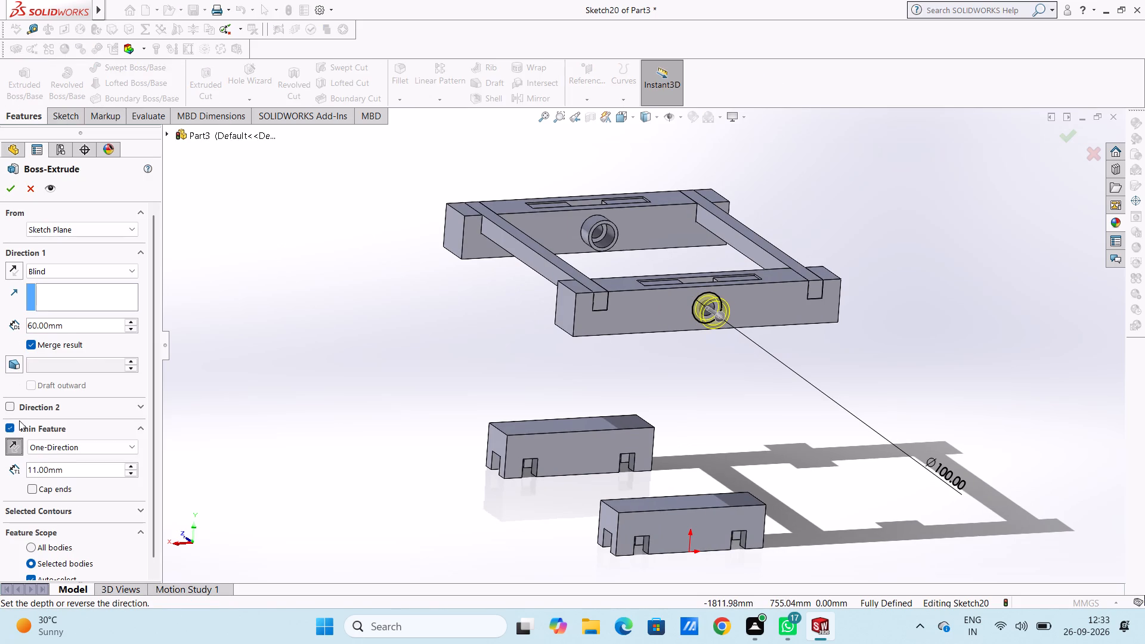
left_click(13, 184)
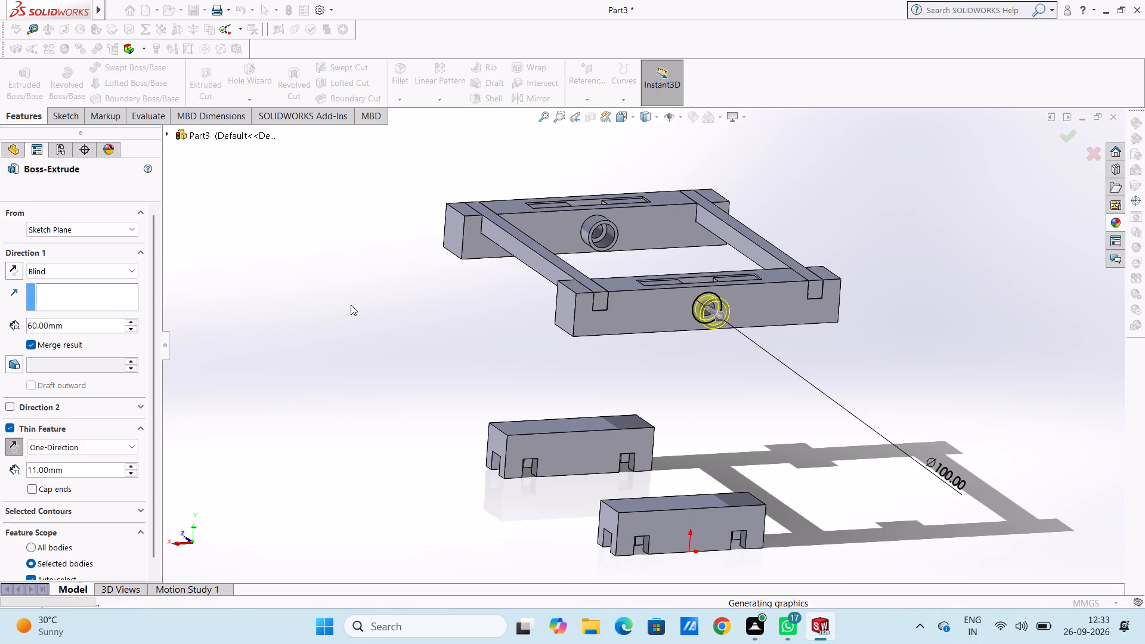
left_click(351, 305)
Examine the frame and the ring bosses on both upper beams from several angles and zoom levels.
middle_click_drag(350, 304, 321, 311)
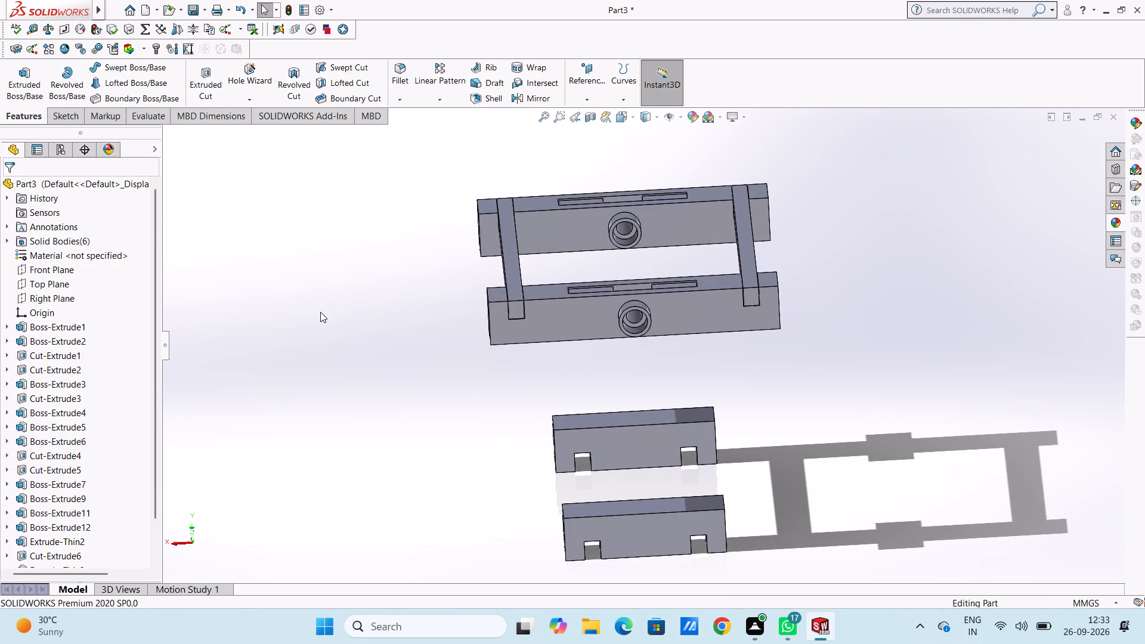
key("ctrl+7")
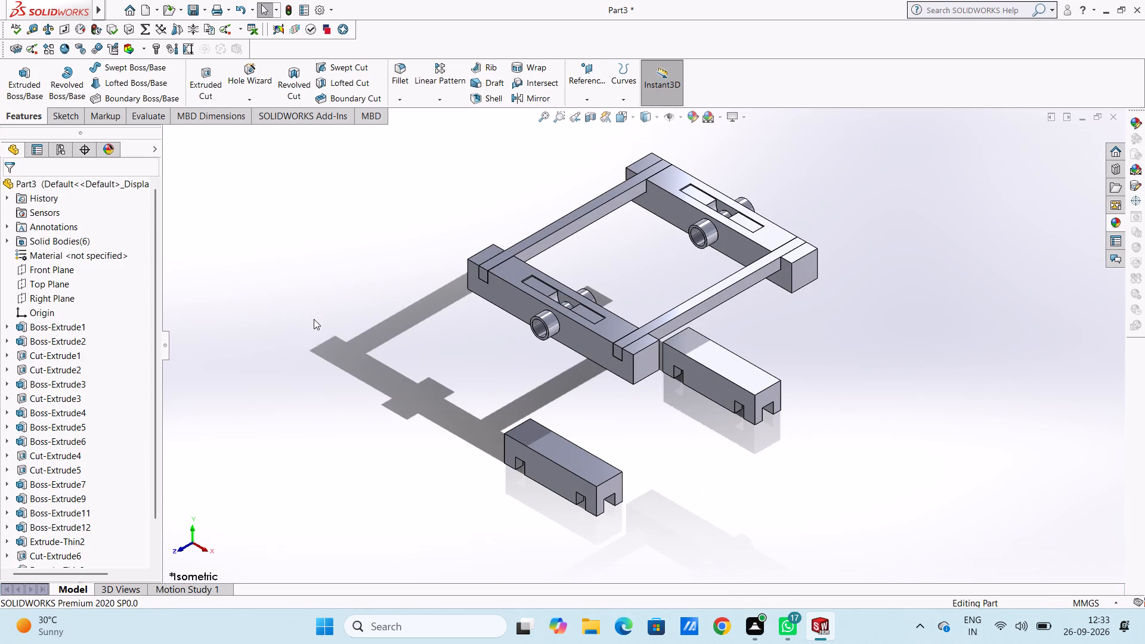
scroll(343, 315, "up", 3)
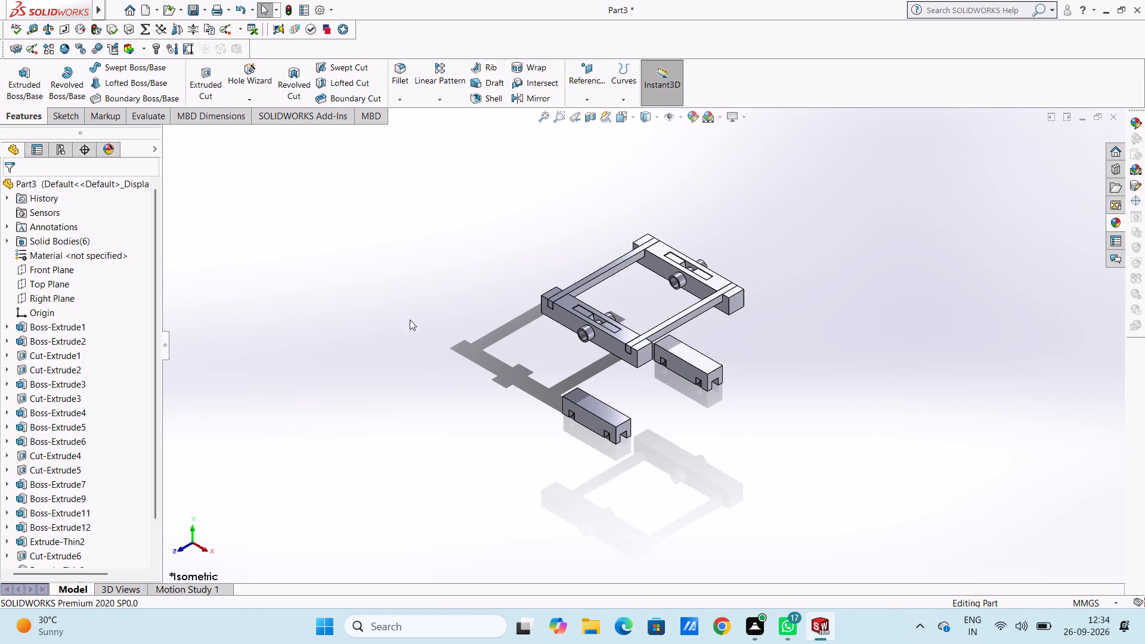
scroll(428, 304, "down", 2)
scroll(460, 326, "up", 4)
scroll(849, 382, "down", 1)
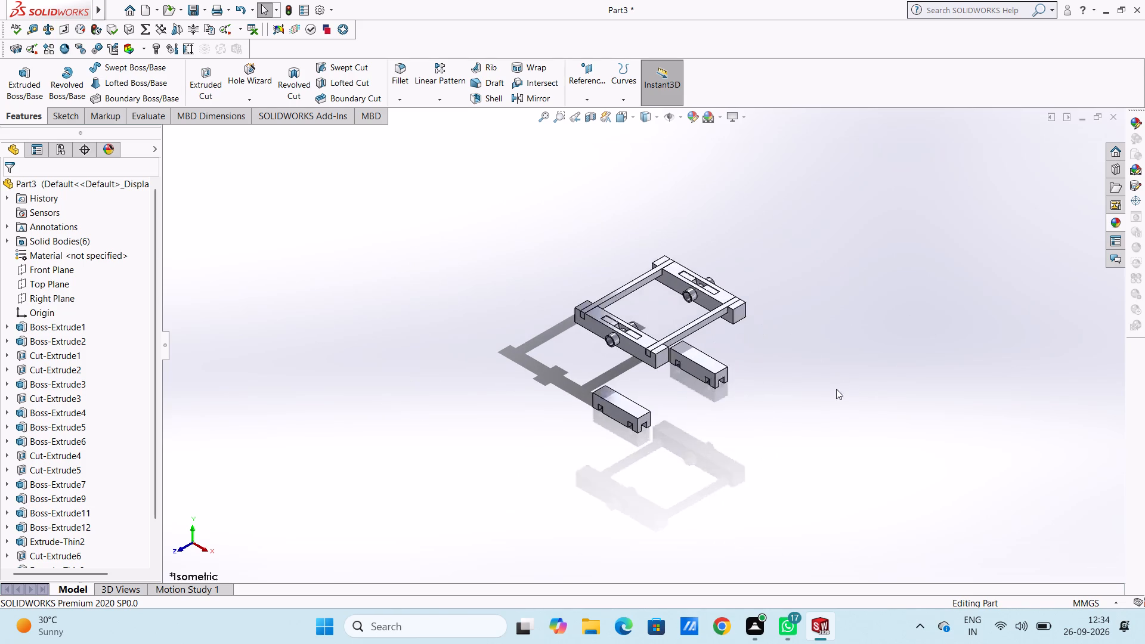
scroll(836, 389, "down", 1)
scroll(763, 363, "down", 1)
scroll(640, 371, "up", 1)
scroll(581, 396, "down", 1)
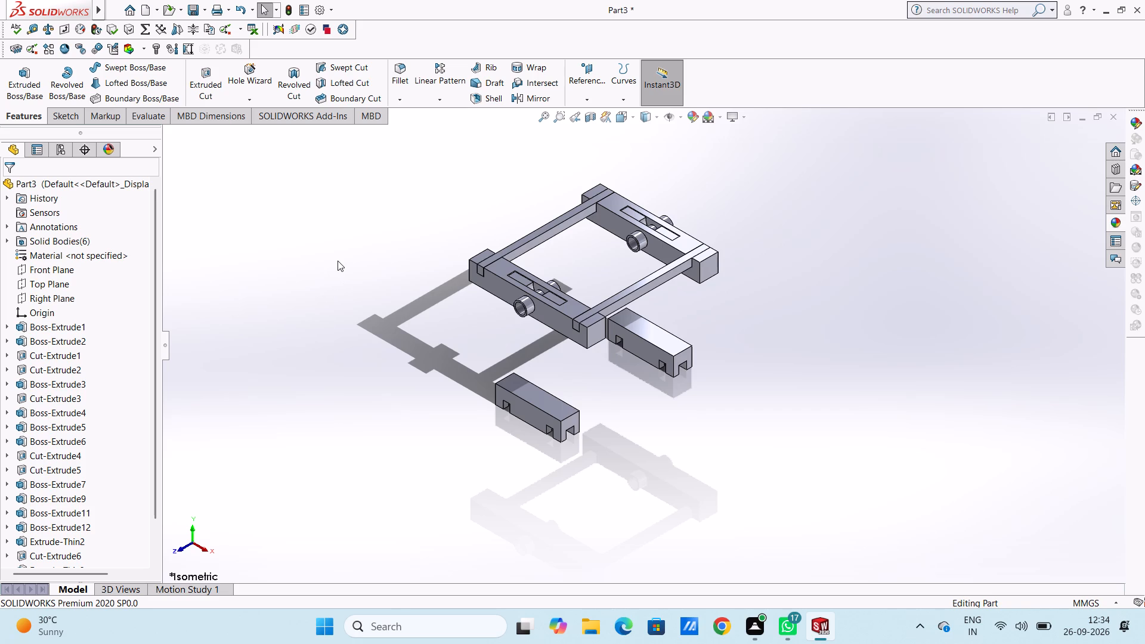
Create a reference plane offset 70 mm from the Front Plane, with the offset flipped into the rear upper beam.
key("ctrl+5")
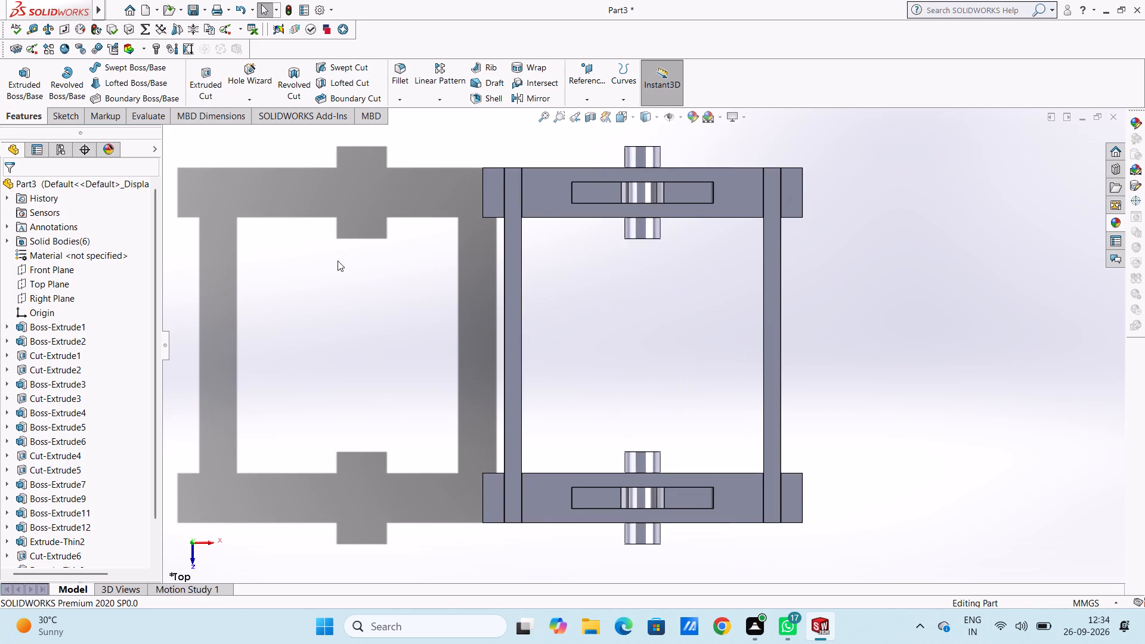
left_click(592, 70)
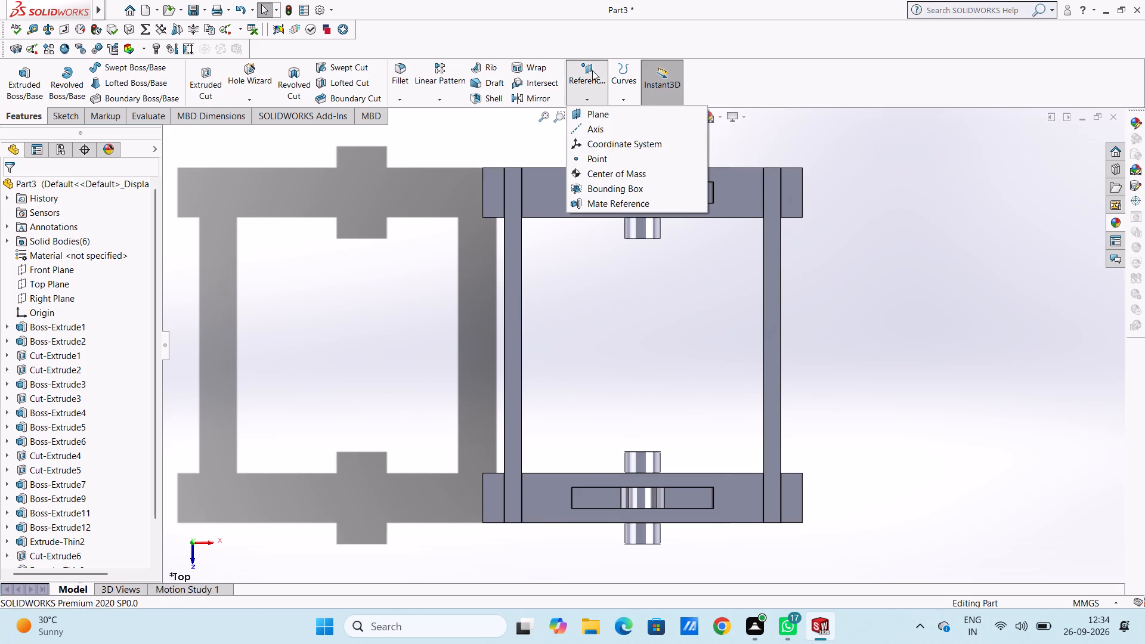
left_click(596, 116)
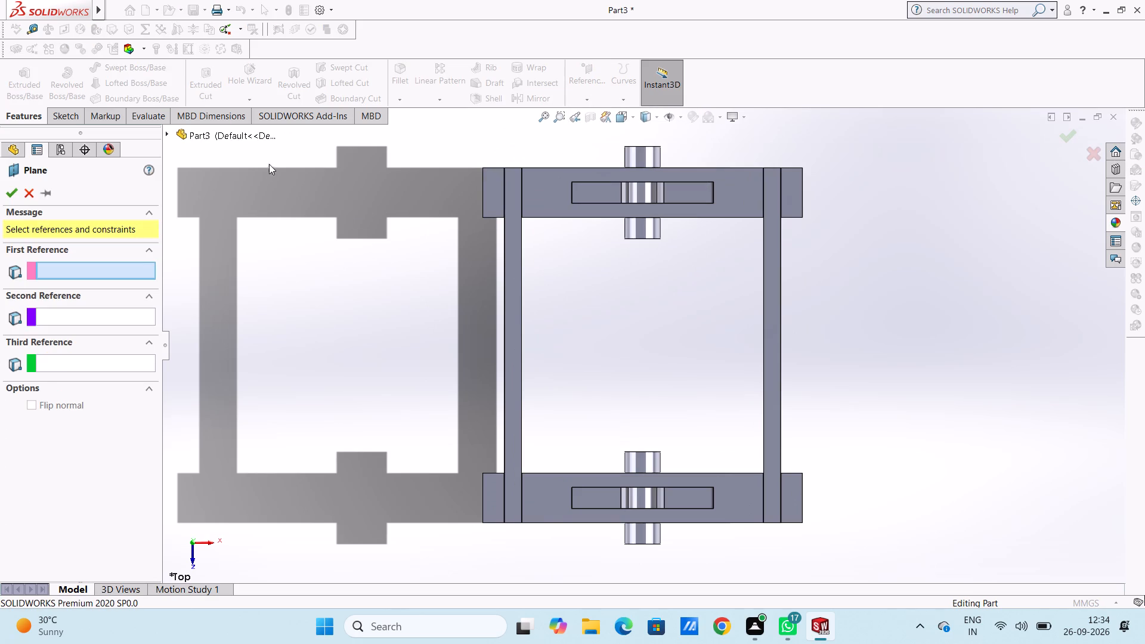
left_click(209, 130)
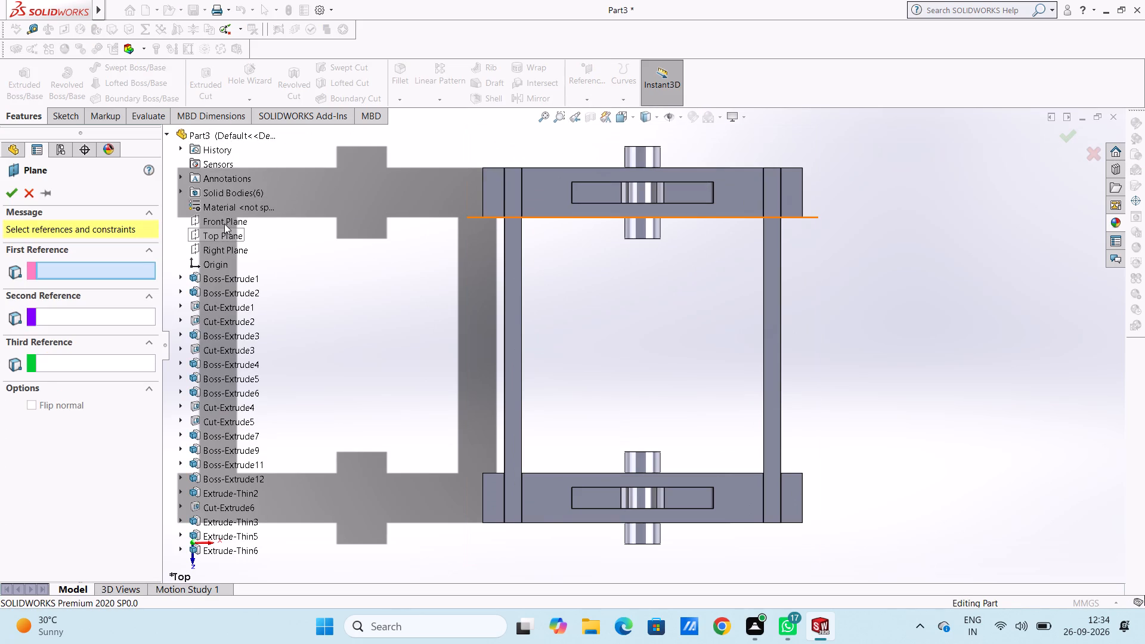
left_click(223, 221)
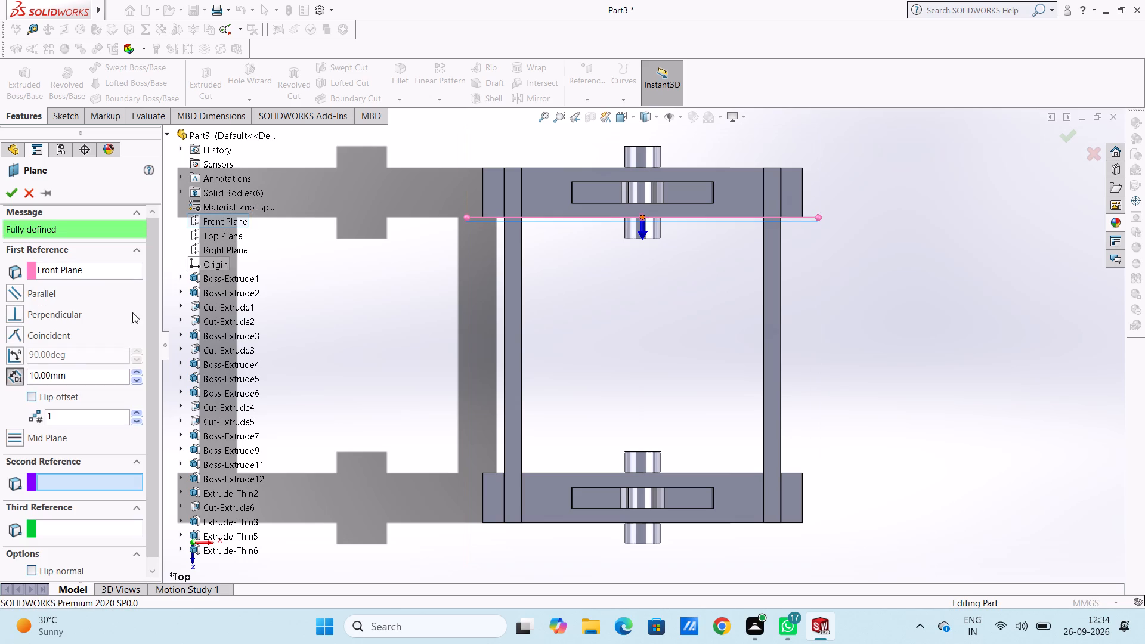
double_click(76, 375)
key("0")
key("Return")
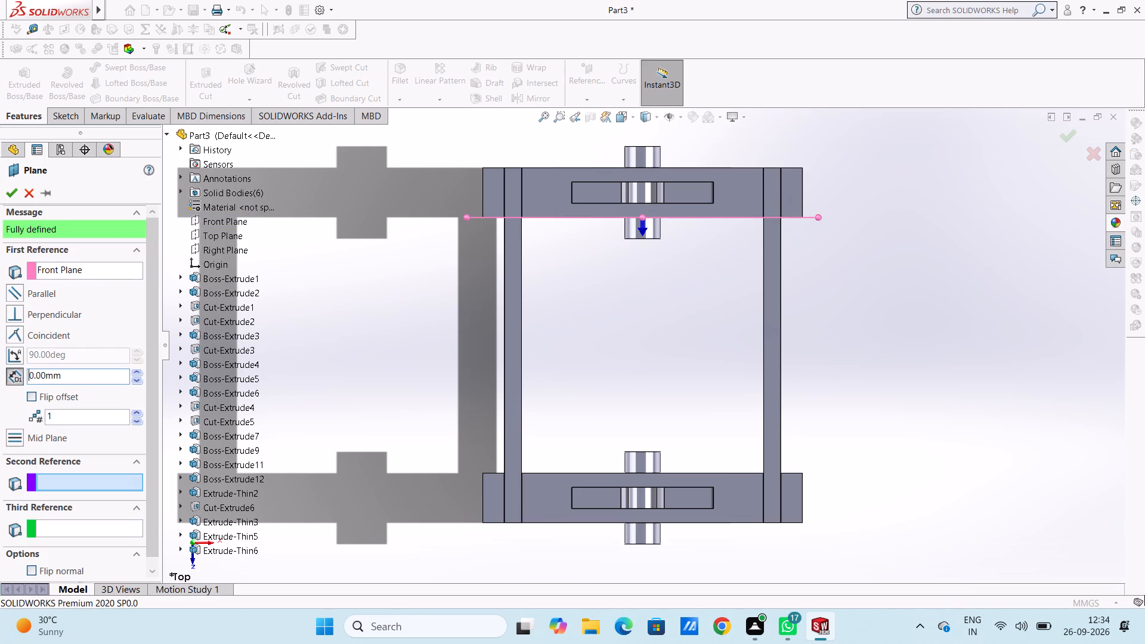
double_click(78, 378)
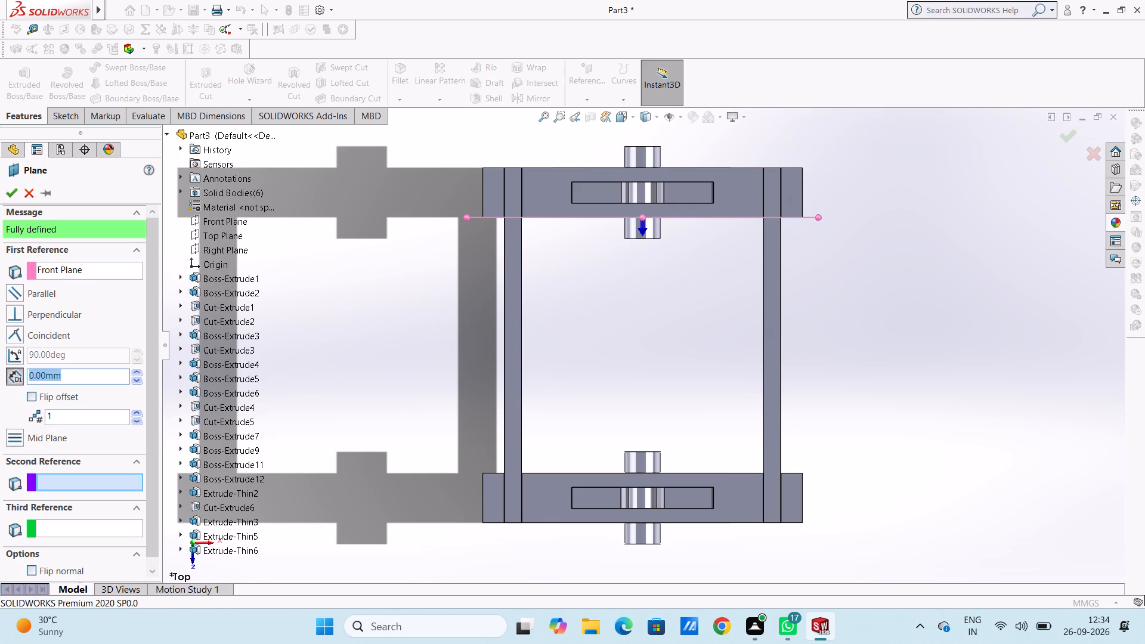
type("70")
key("Return")
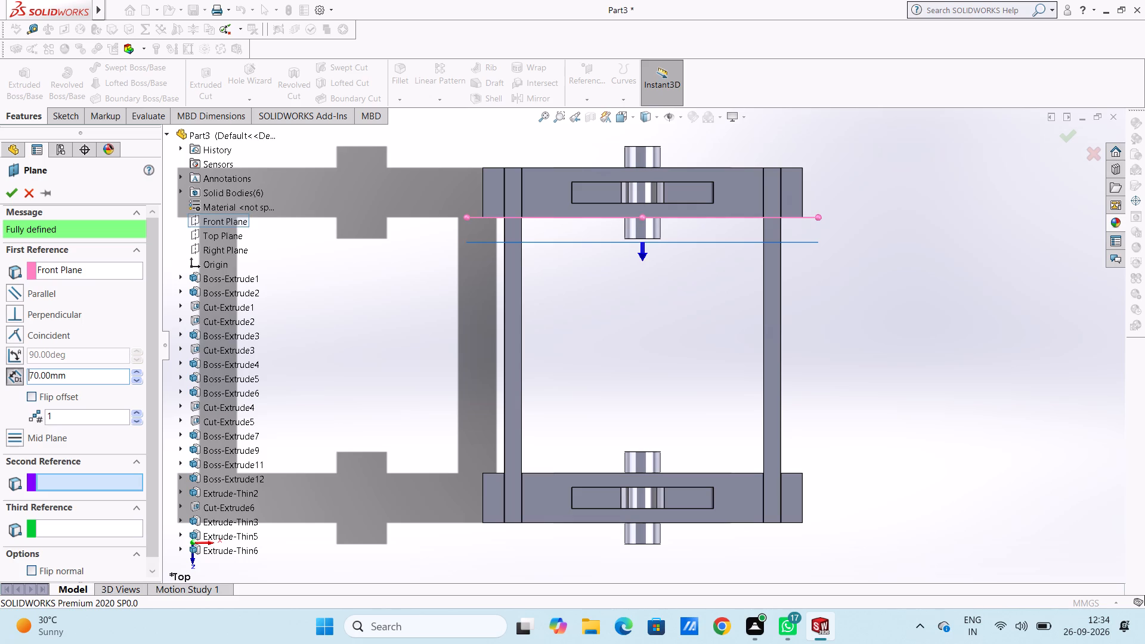
left_click(33, 398)
left_click(16, 196)
left_click(323, 316)
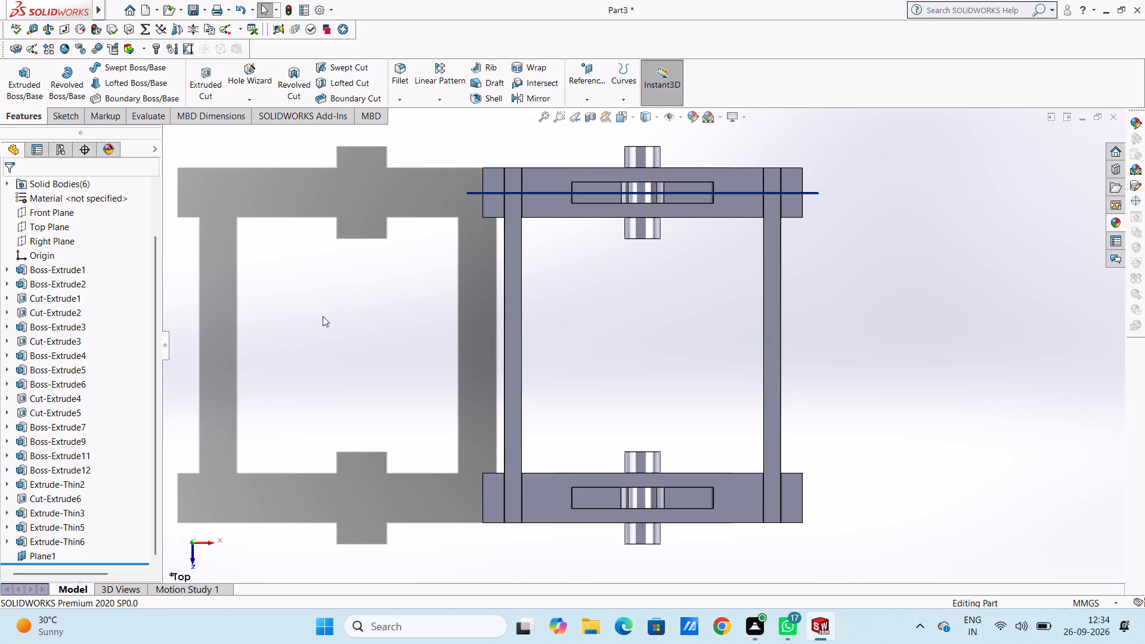
Start a sketch on the new offset plane and draw a horizontal midpoint line centred on the beam's bottom edge, extending 200 mm each way.
key("ctrl+1")
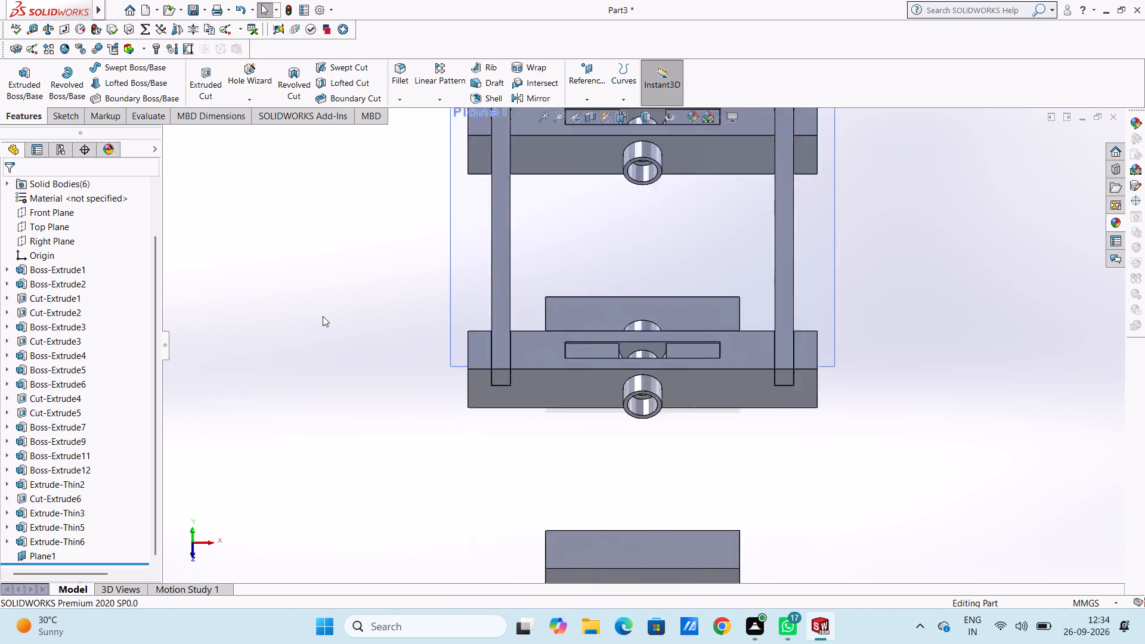
key("ctrl+2")
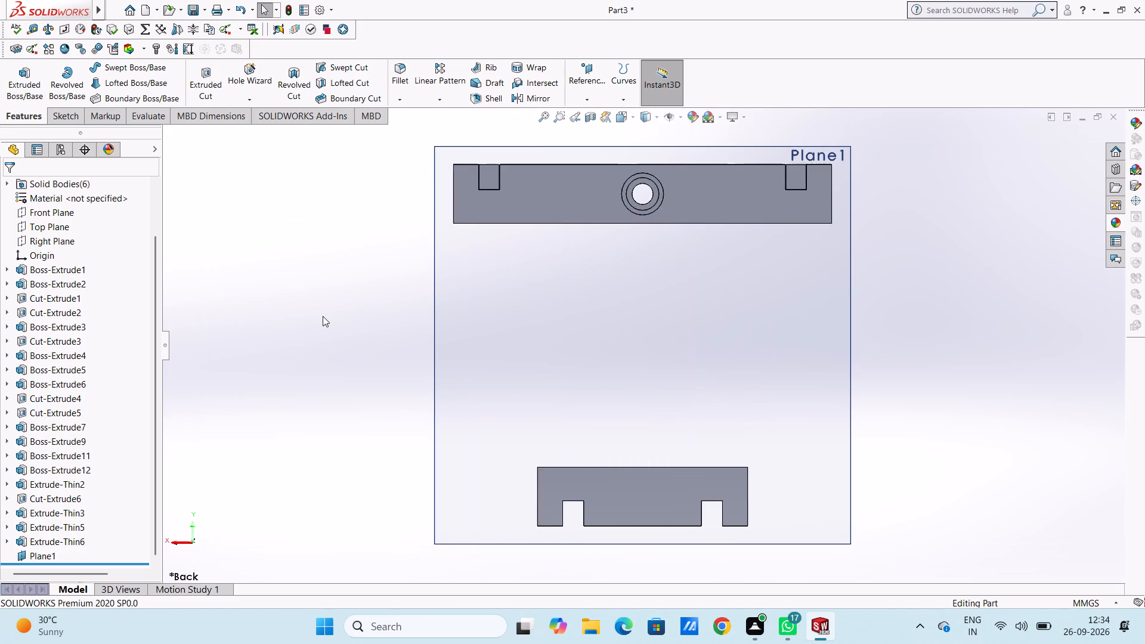
middle_click_drag(312, 239, 359, 305)
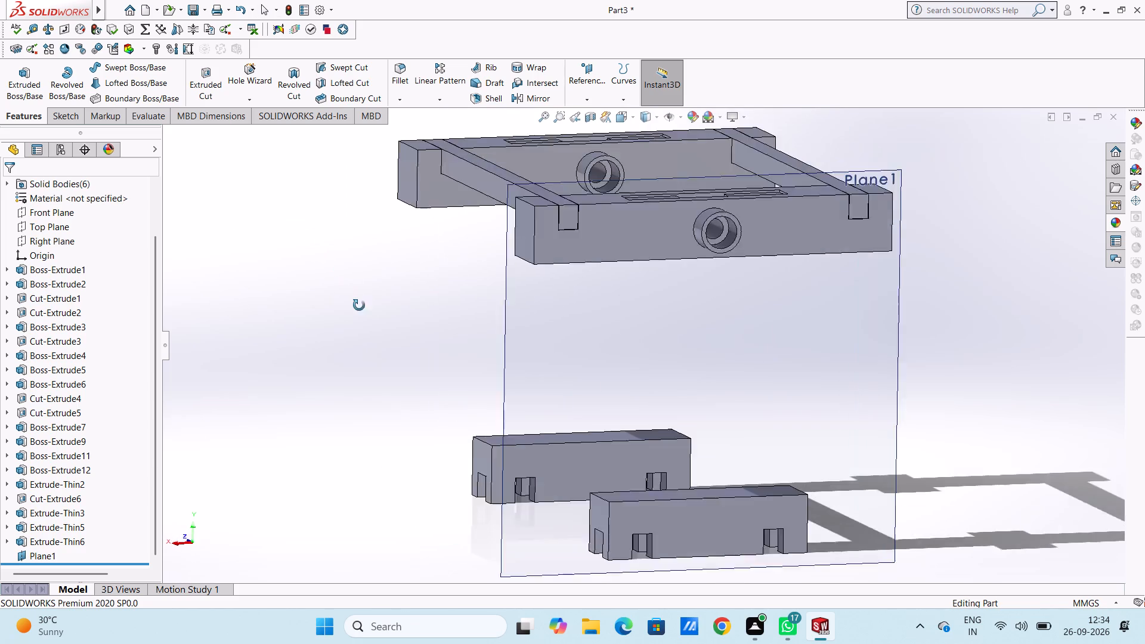
middle_click_drag(359, 305, 397, 343)
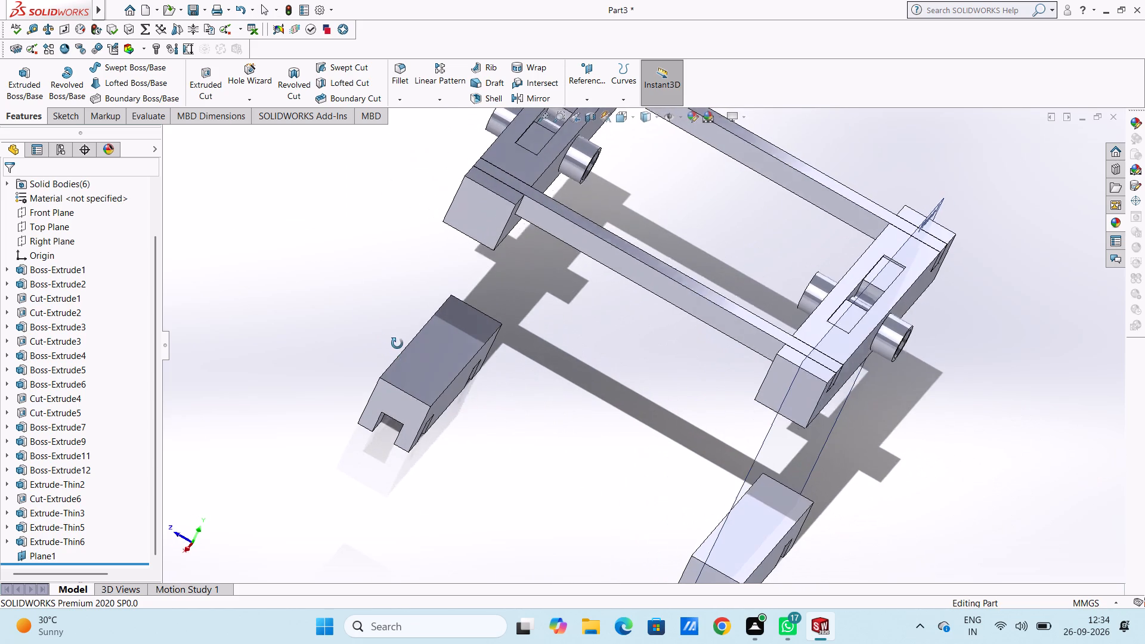
middle_click_drag(397, 343, 387, 315)
key("ctrl+2")
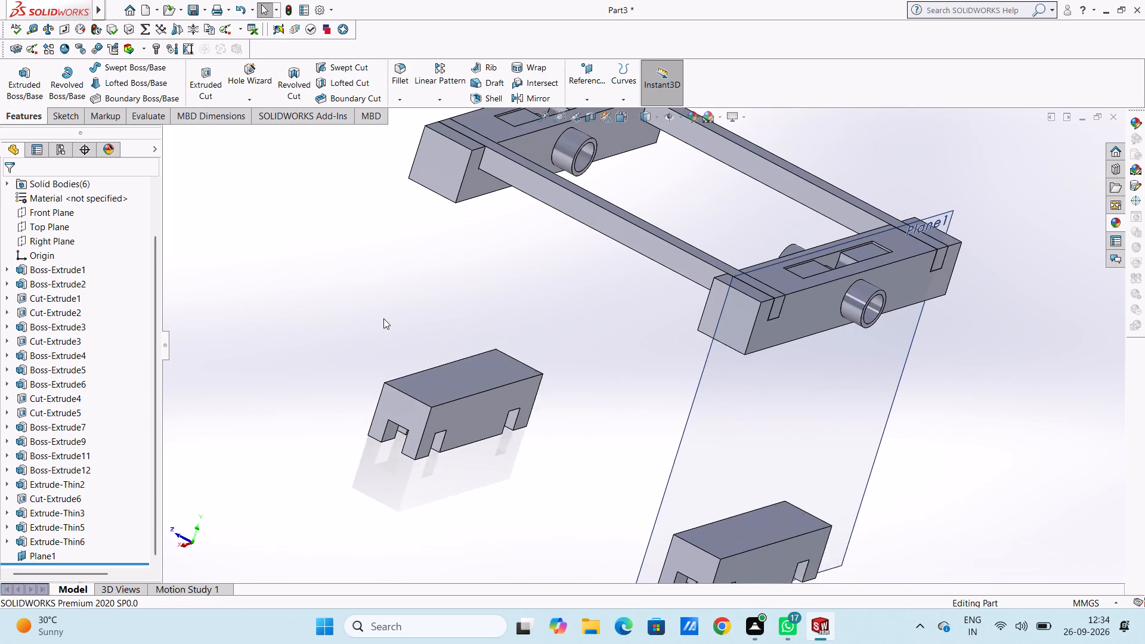
left_click(496, 424)
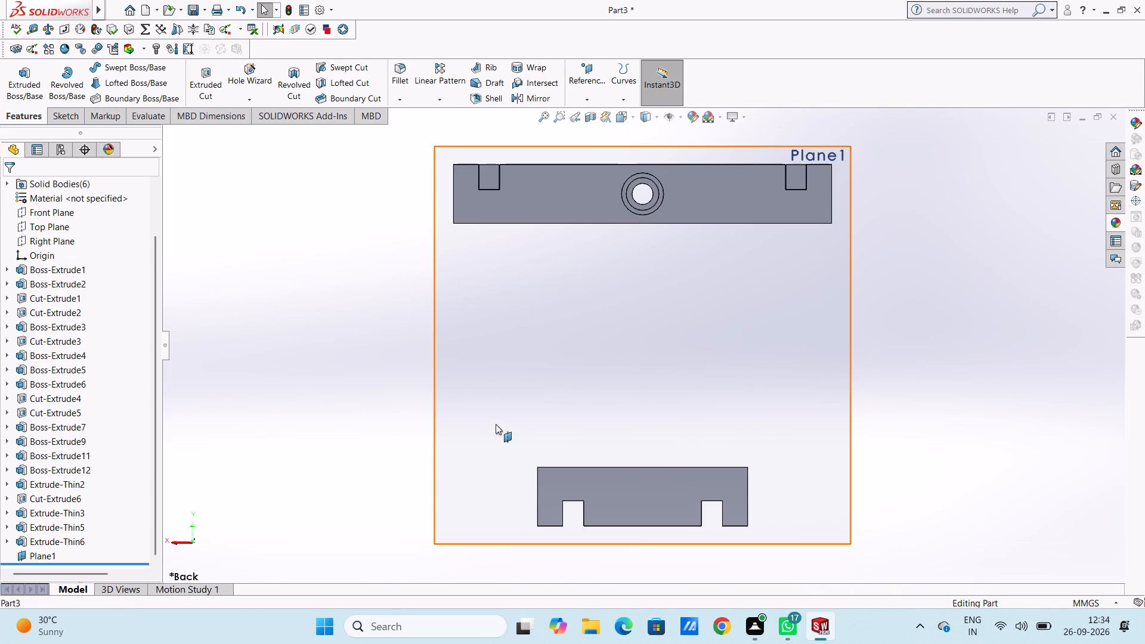
left_click(546, 389)
left_click(365, 348)
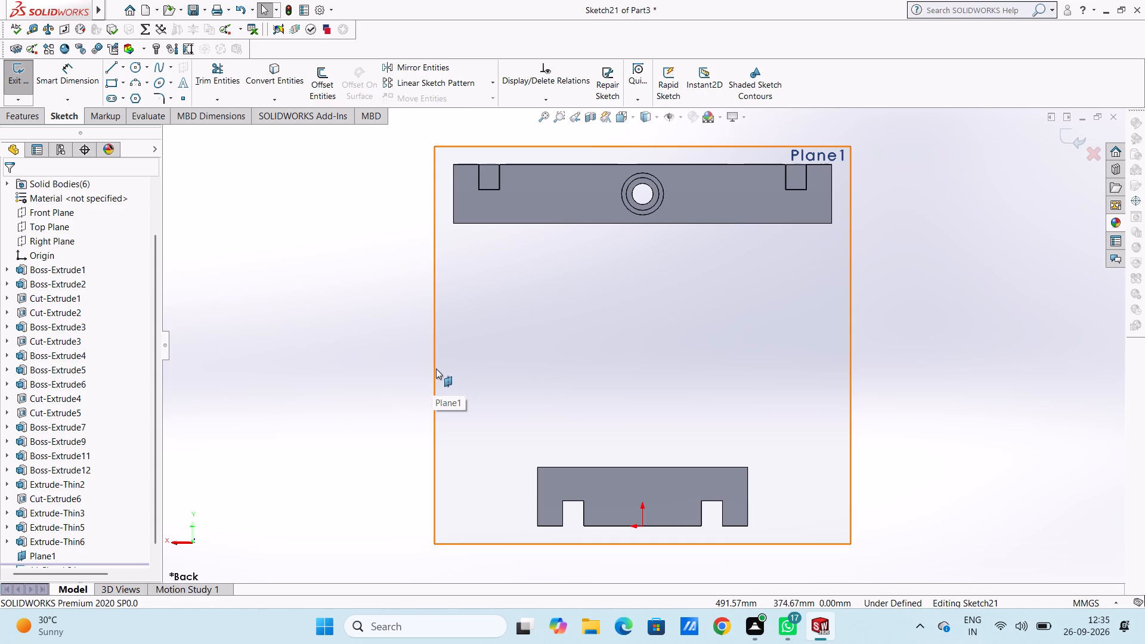
left_click(122, 65)
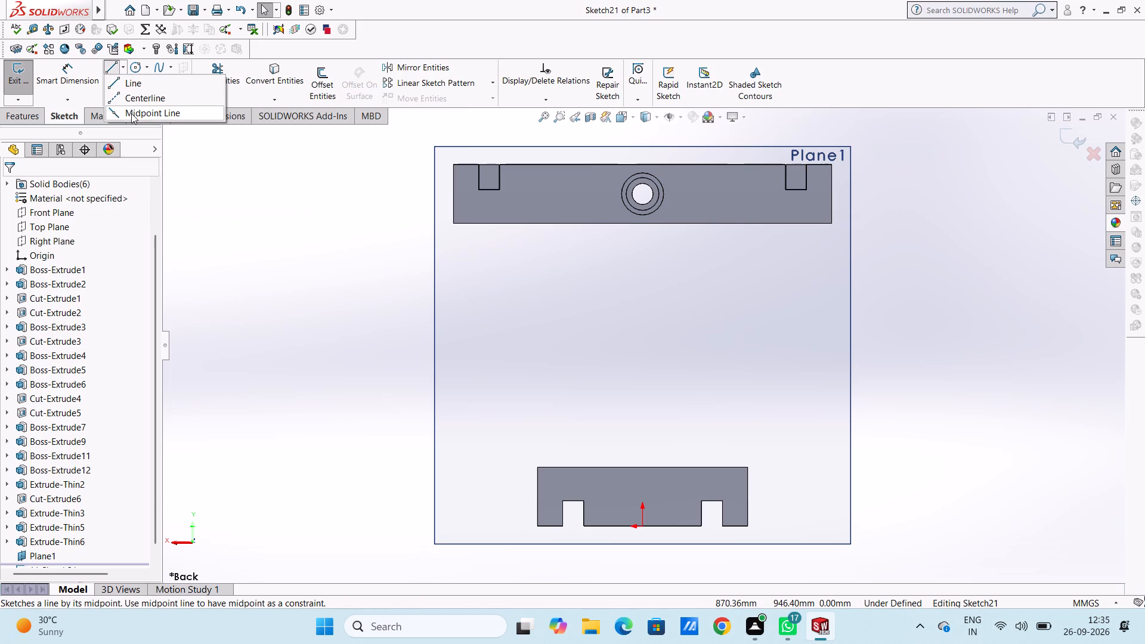
left_click(131, 113)
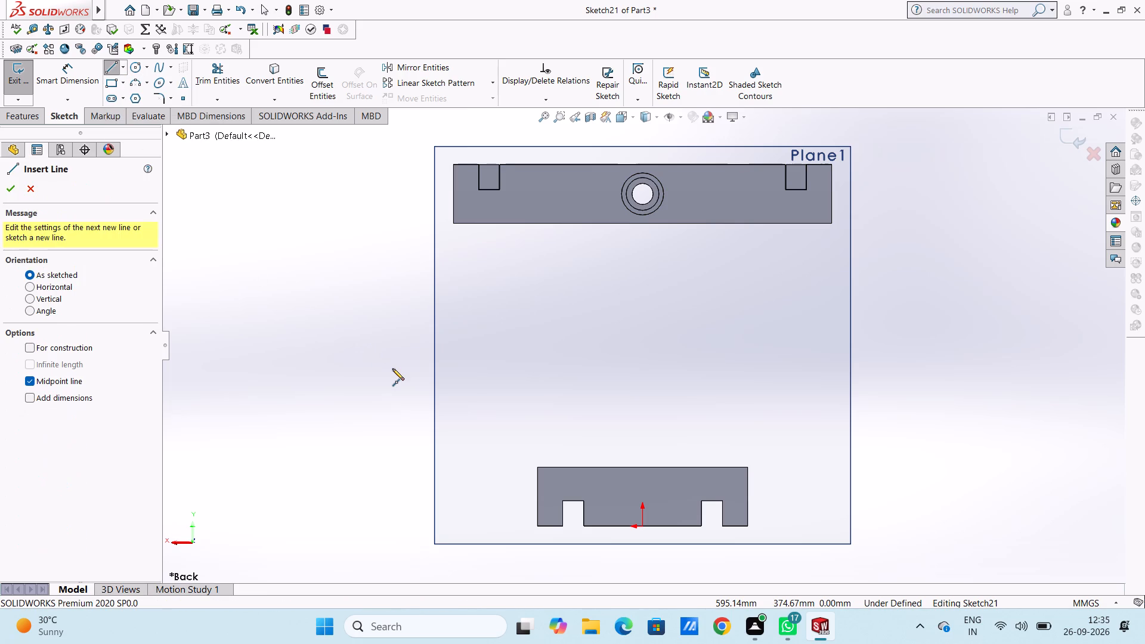
left_click(643, 225)
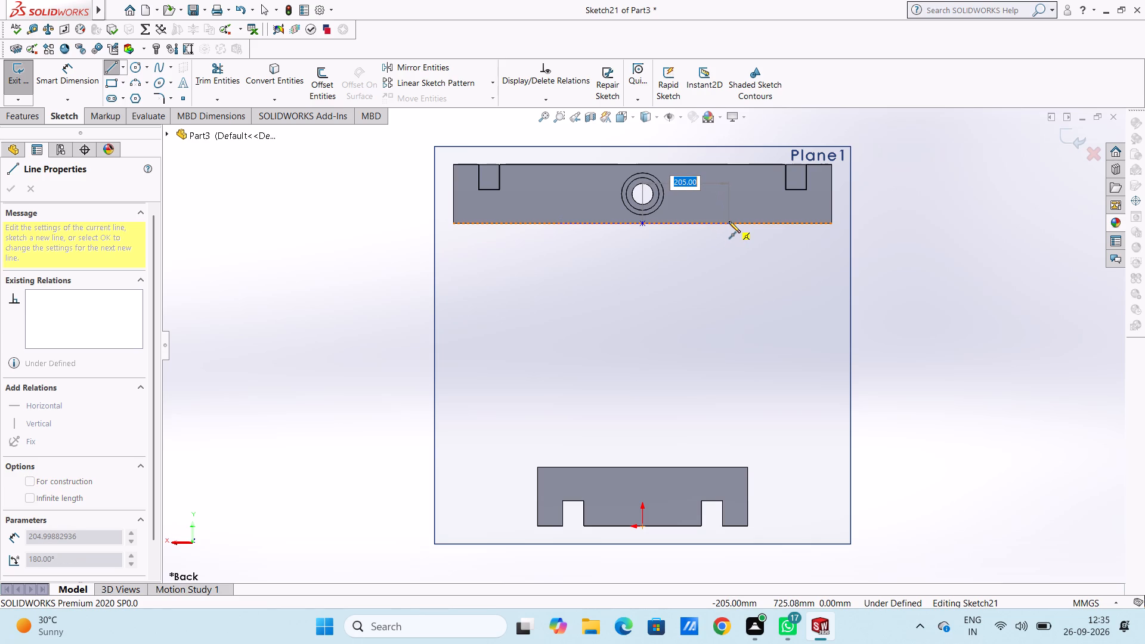
type("200")
key("Return")
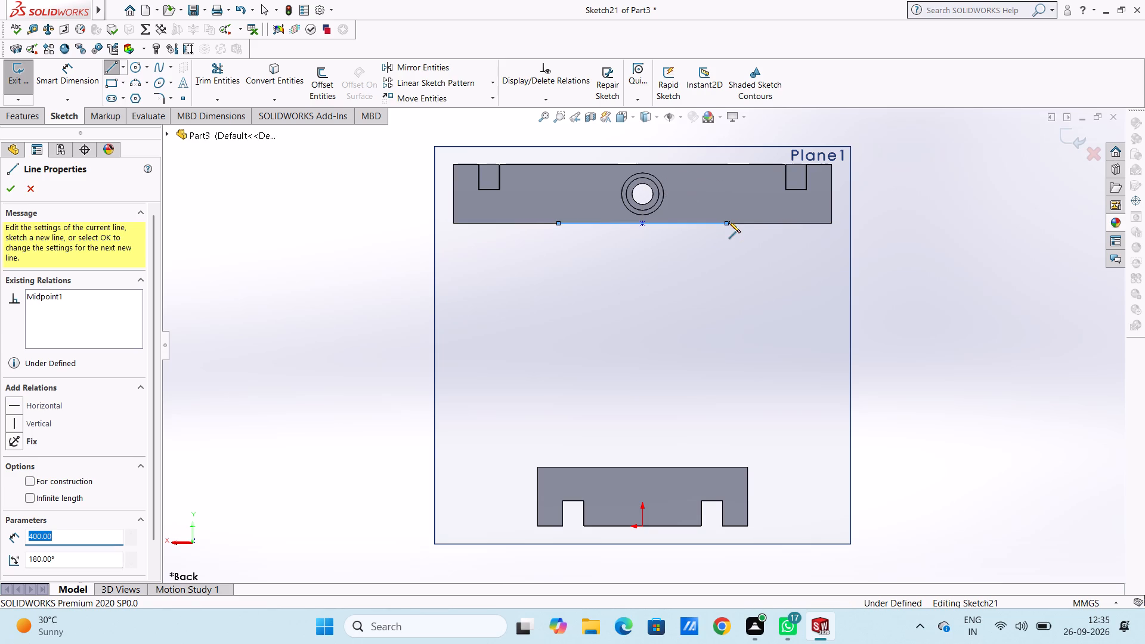
key("Escape")
key("Escape")
scroll(729, 221, "up", 3)
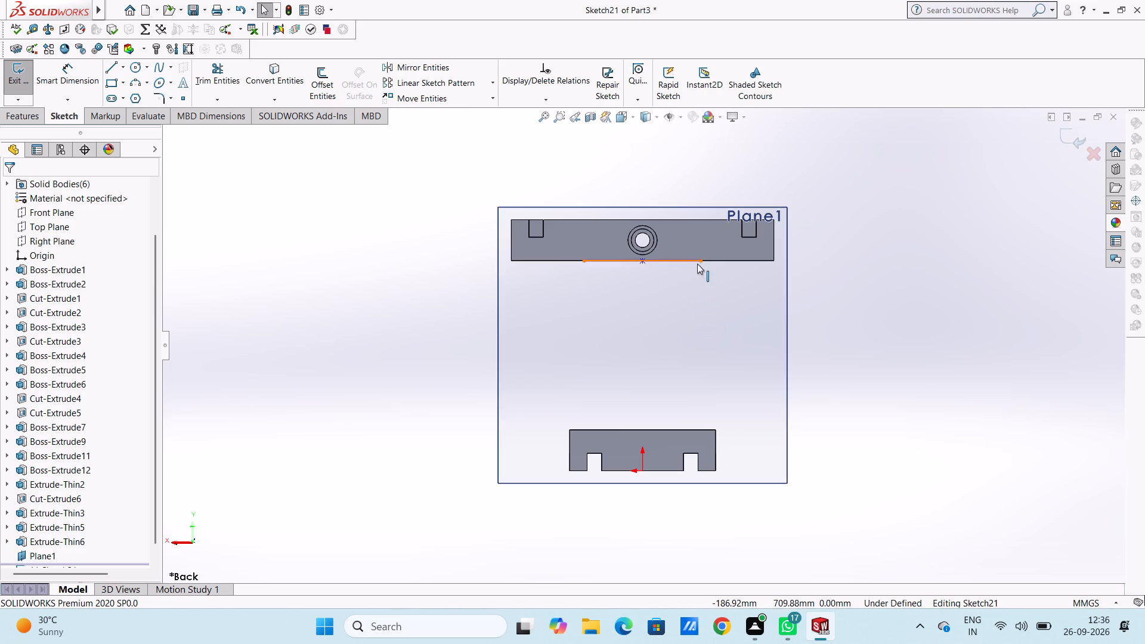
Draw a 60 mm vertical line downward from the horizontal line's endpoint on the negative X side.
left_click(116, 72)
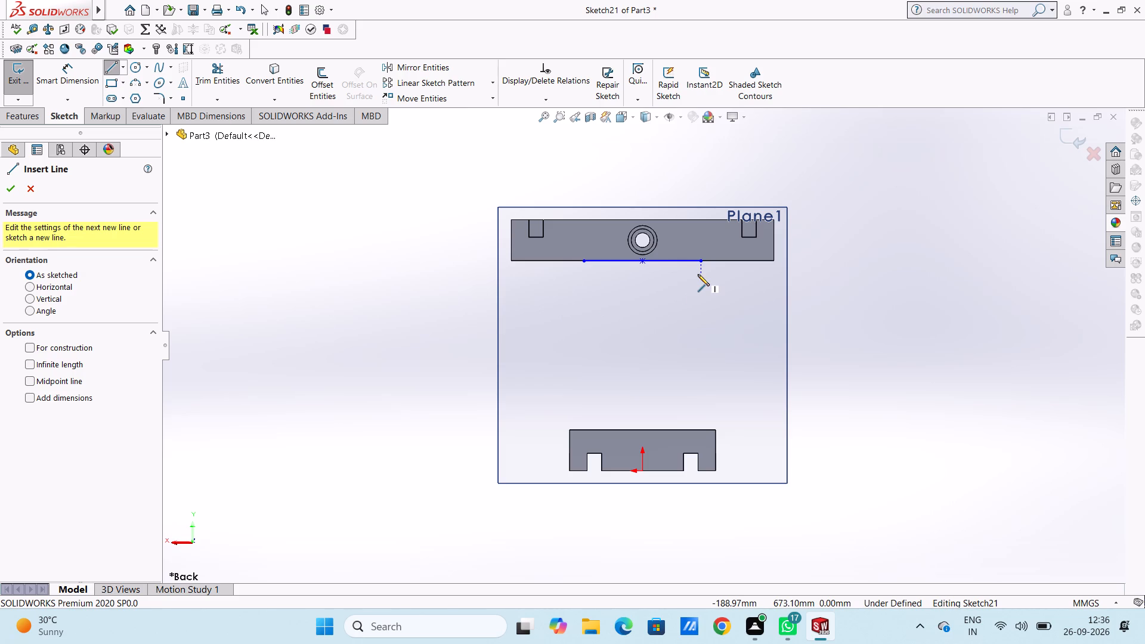
left_click(701, 262)
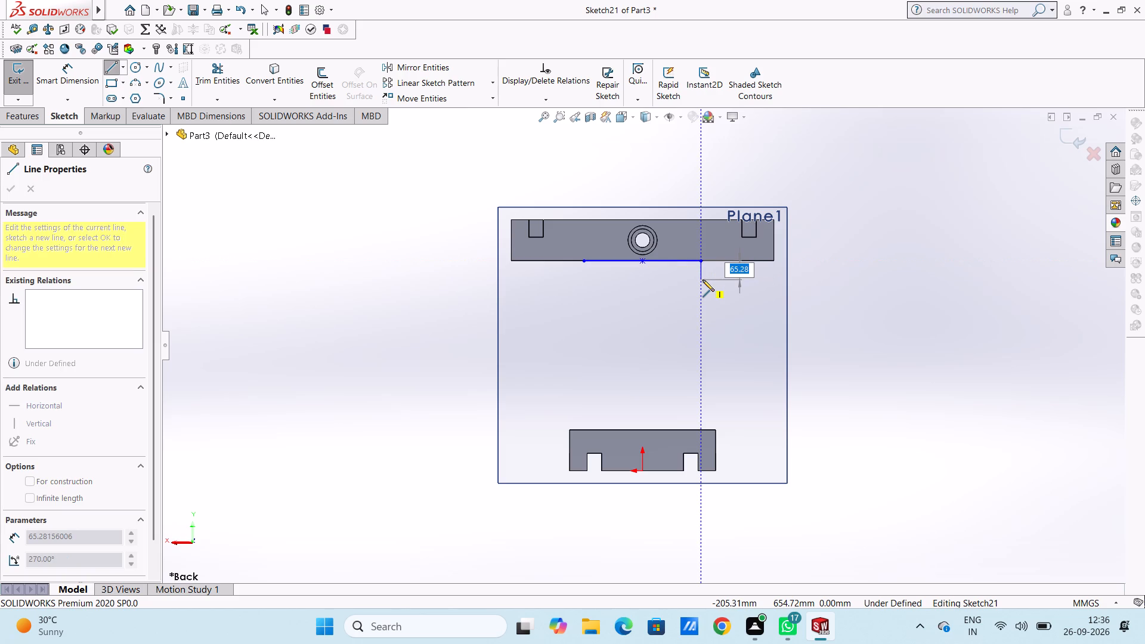
type("60")
key("Return")
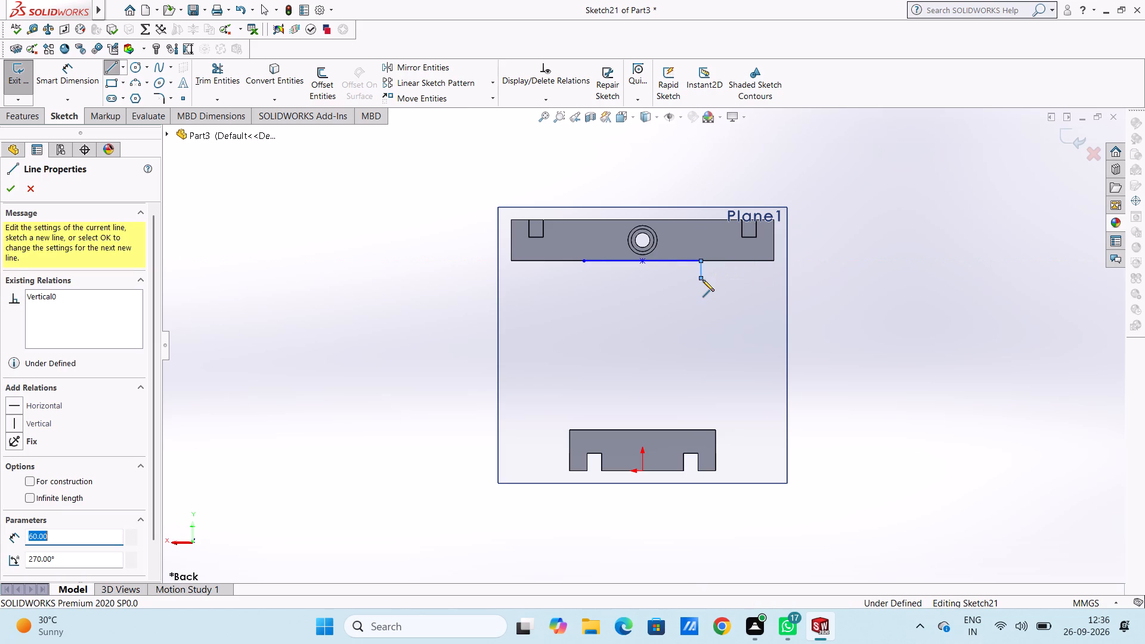
key("Escape")
key("Escape")
key("Escape")
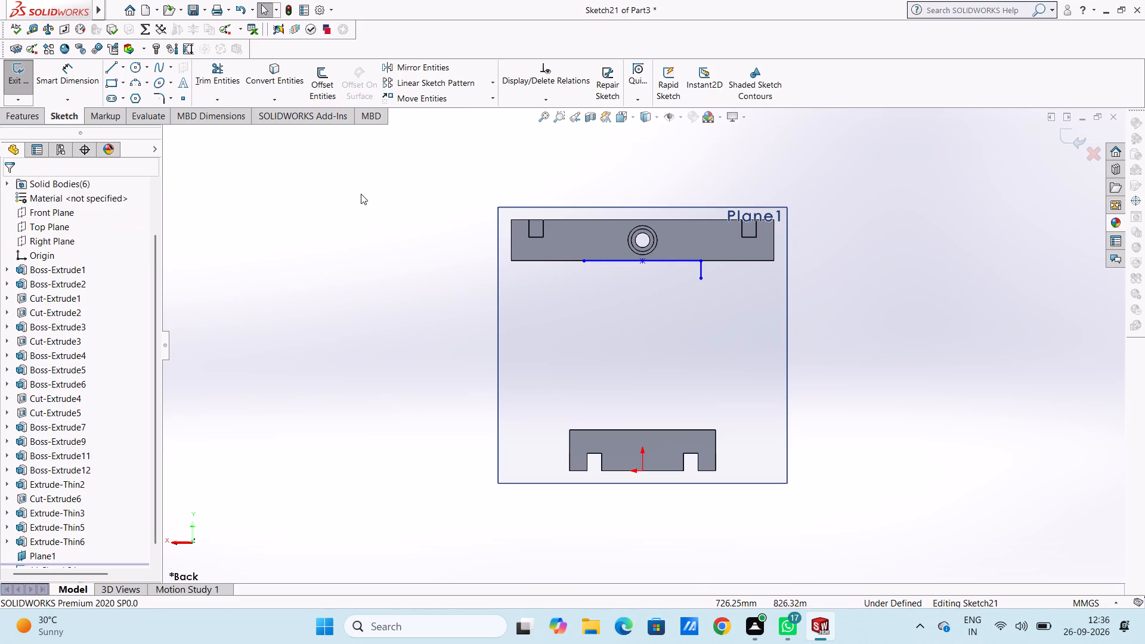
Dimension the horizontal line along the beam's bottom edge at 400 mm.
left_click(64, 72)
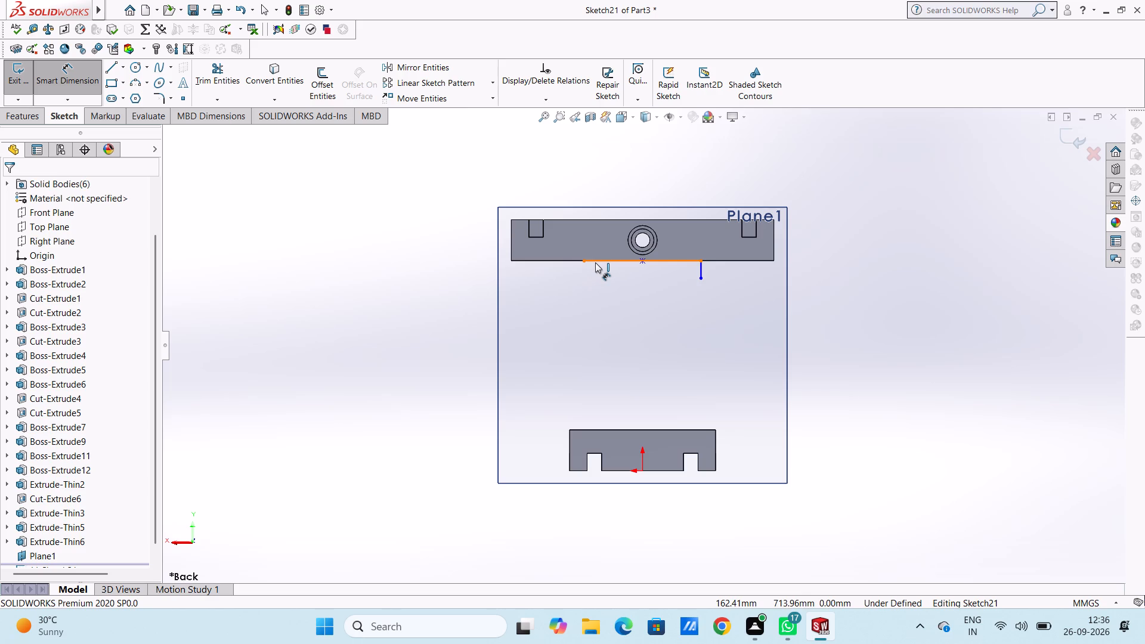
left_click(595, 262)
left_click(628, 157)
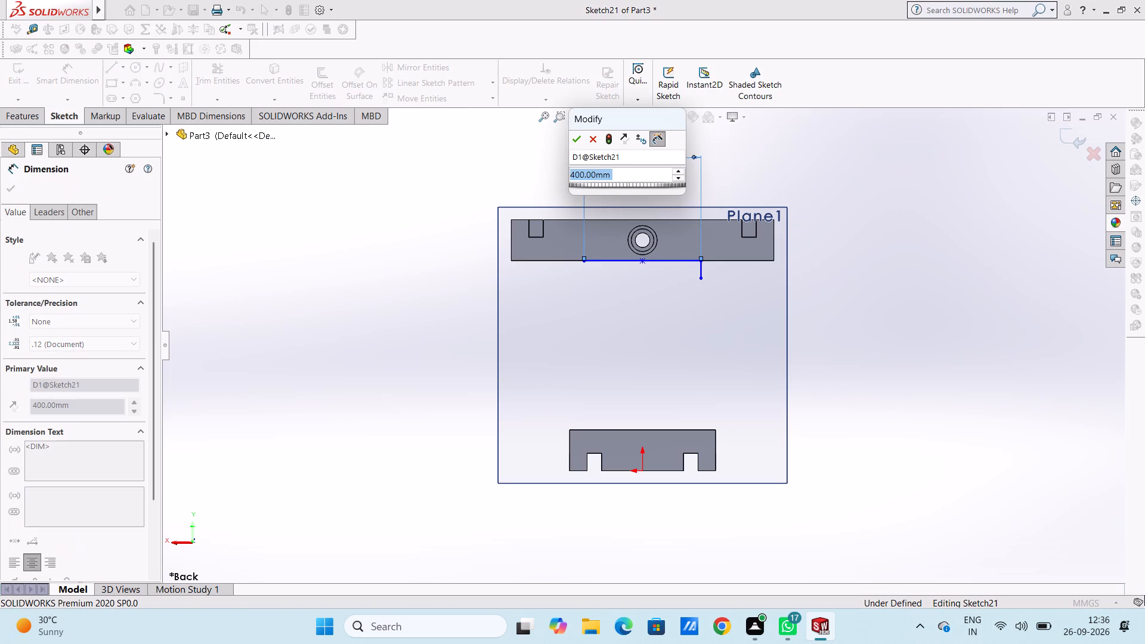
left_click(573, 138)
left_click(444, 168)
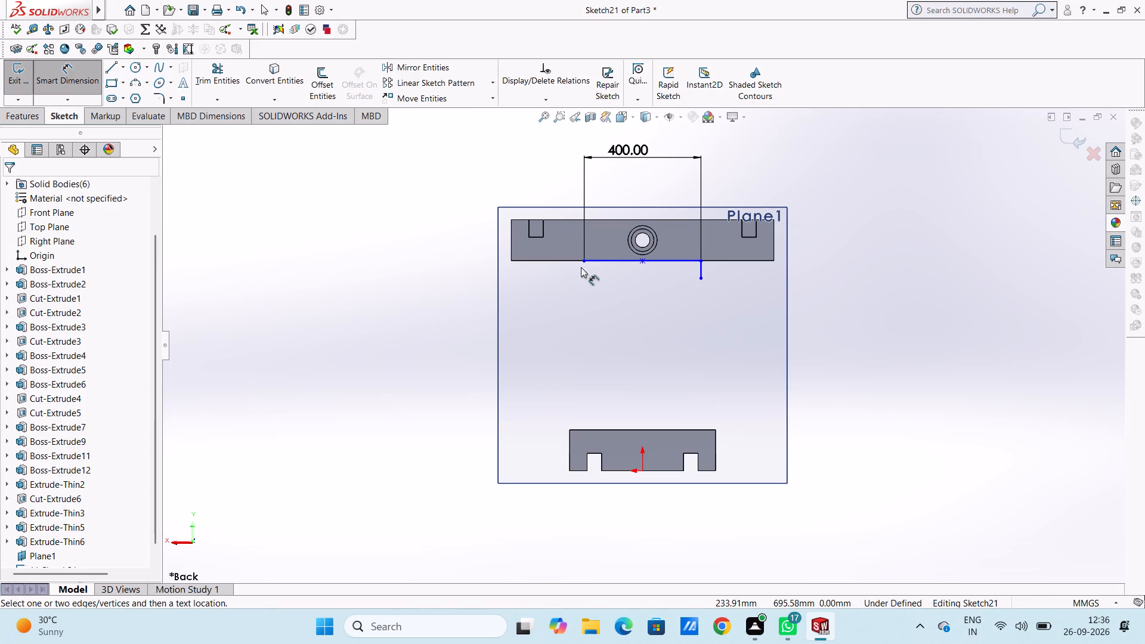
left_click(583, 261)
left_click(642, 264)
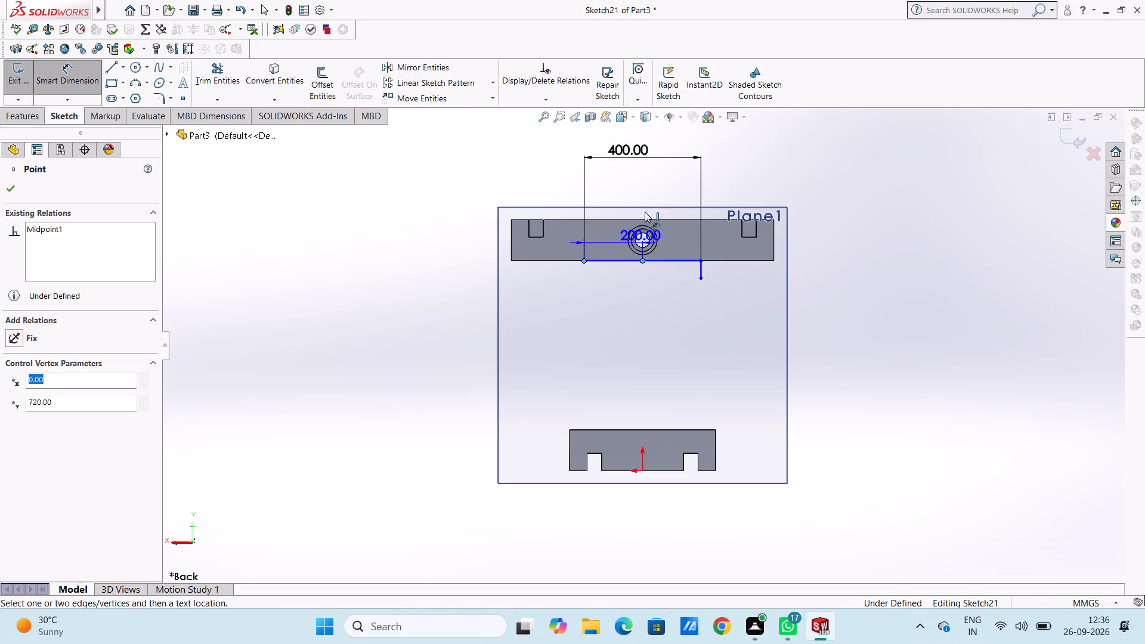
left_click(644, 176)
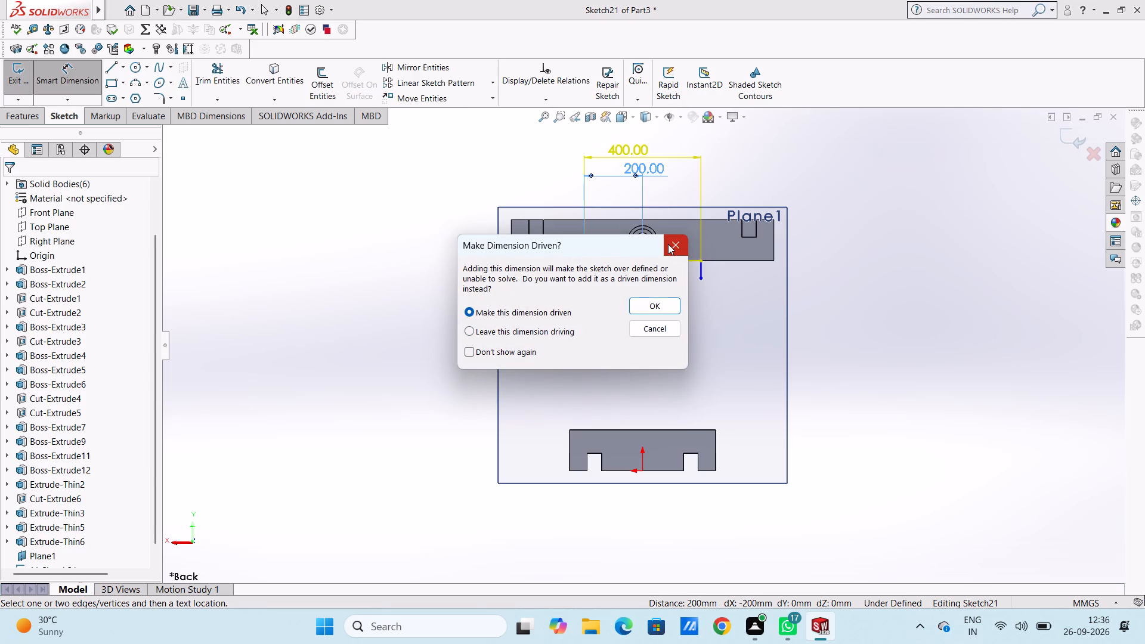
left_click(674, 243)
Dimension the vertical line below the beam at 60 mm.
left_click(704, 267)
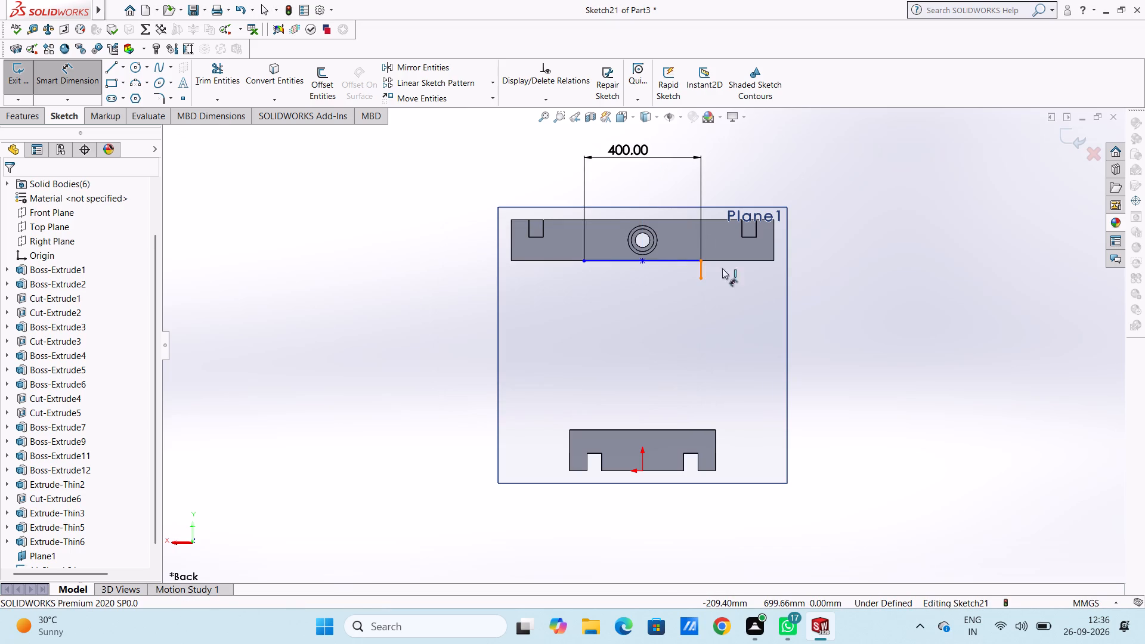
left_click(937, 281)
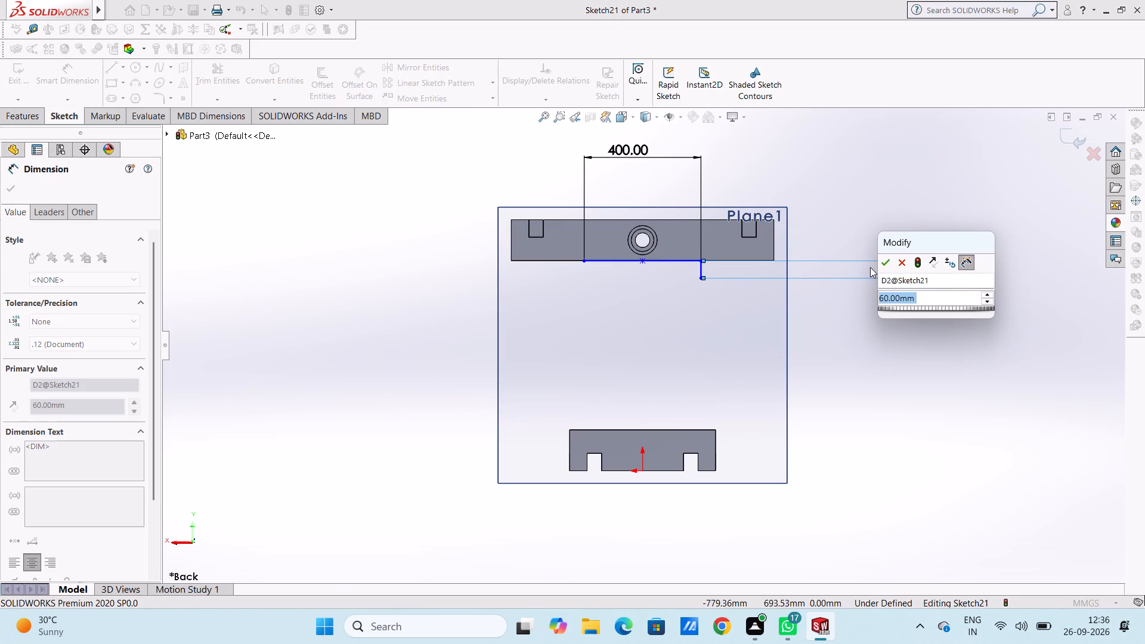
left_click(878, 261)
left_click(868, 218)
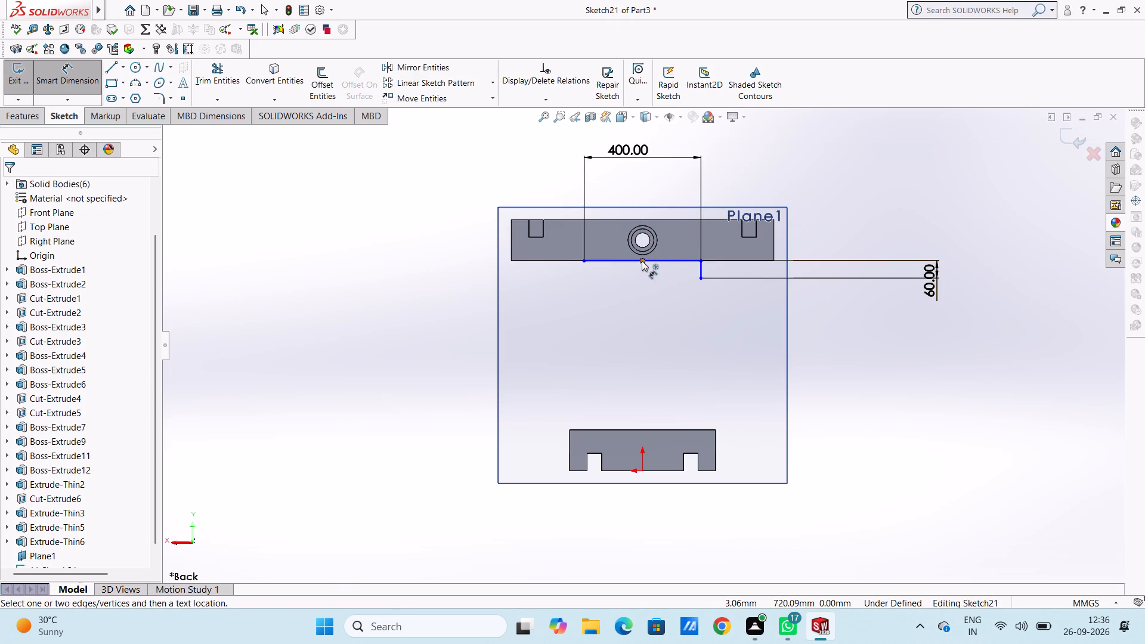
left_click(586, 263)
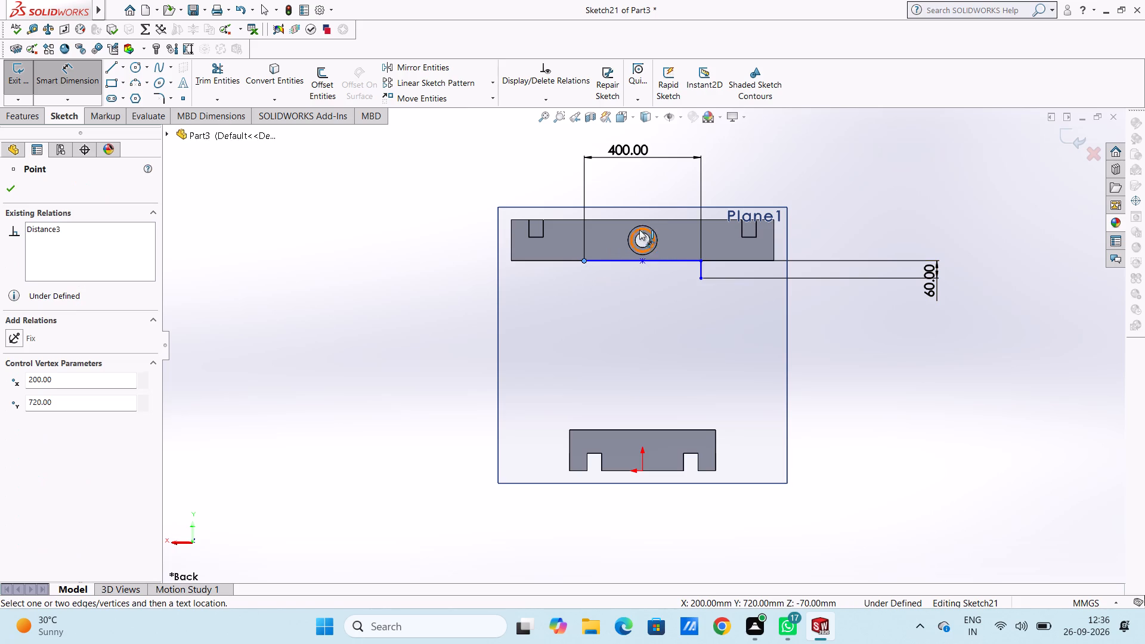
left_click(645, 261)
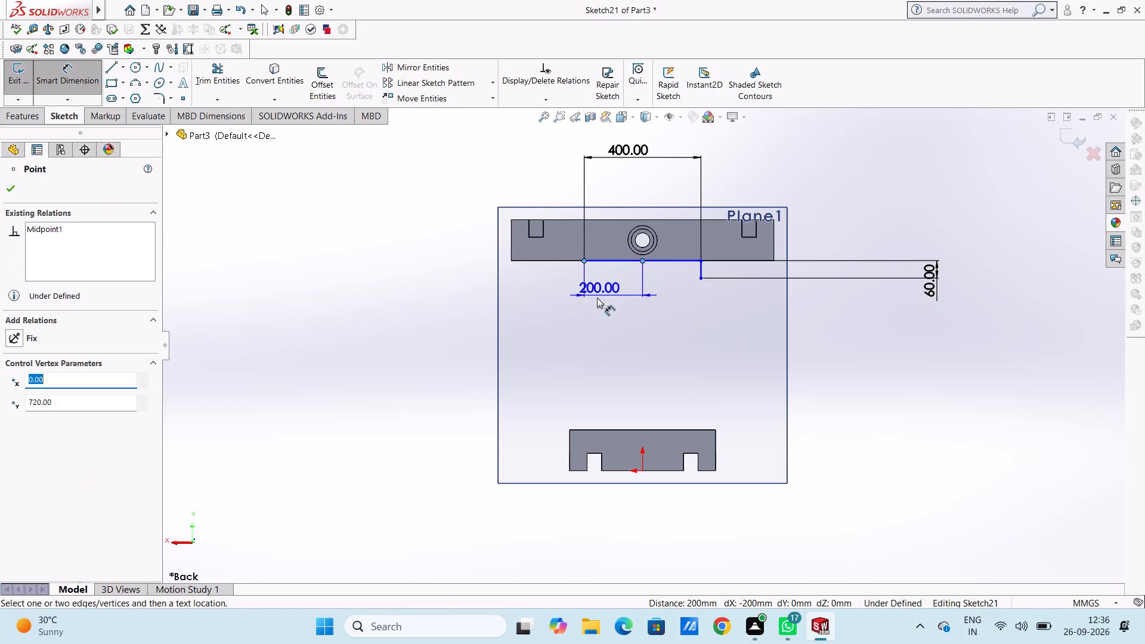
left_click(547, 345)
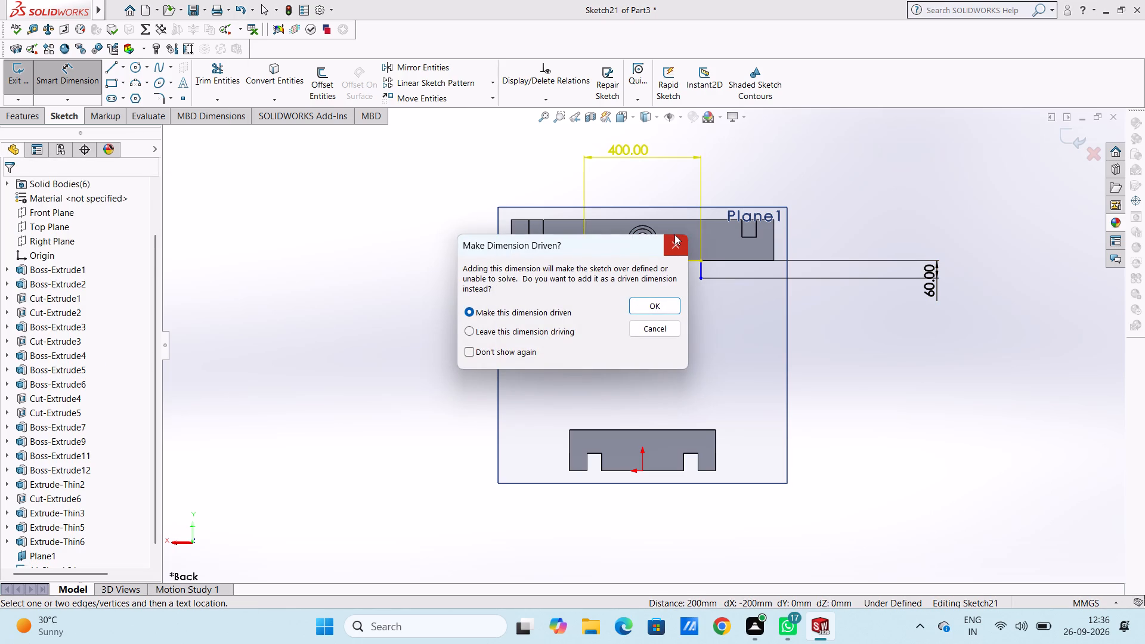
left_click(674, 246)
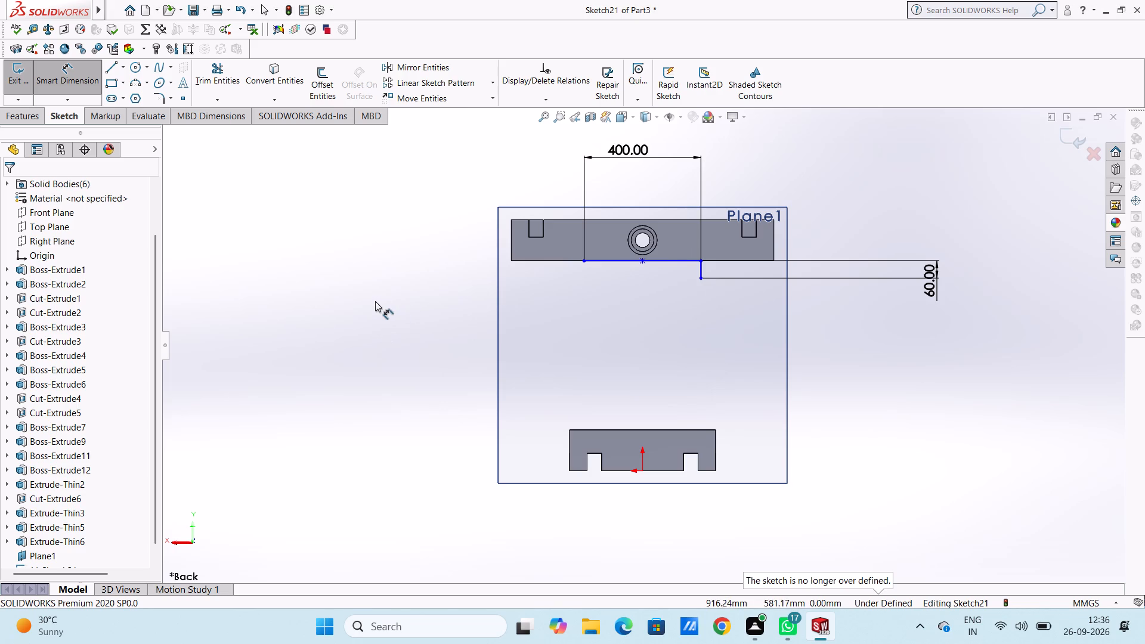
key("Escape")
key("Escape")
Draw a vertical line about 367 mm long from the upper beam's top edge down through the 60 mm line.
left_click(110, 72)
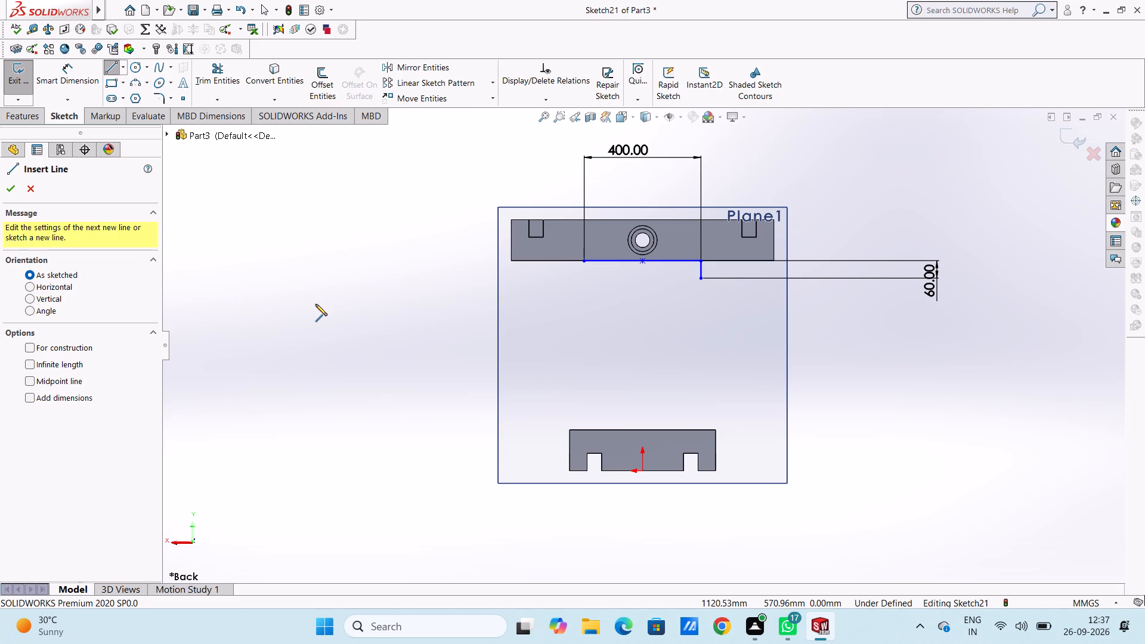
left_click(701, 219)
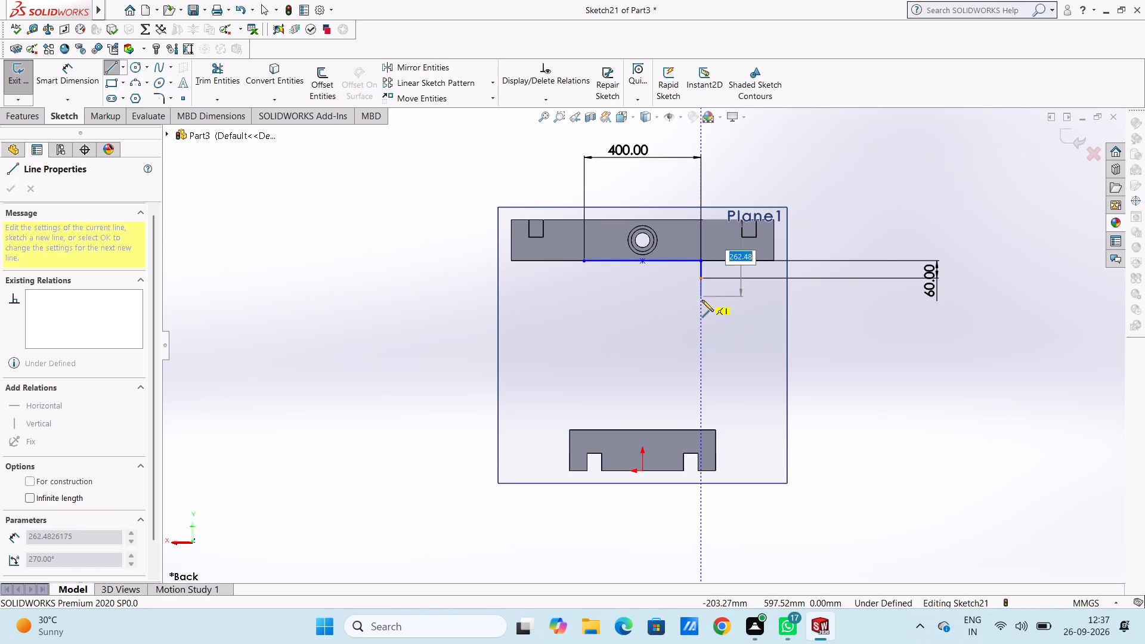
left_click(703, 327)
key("Escape")
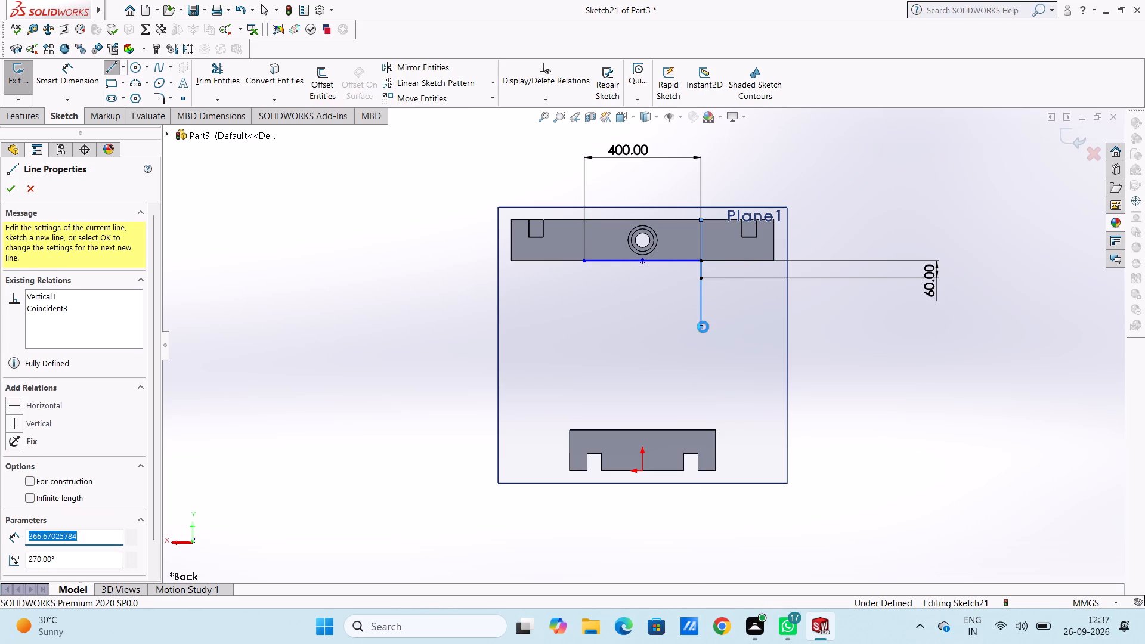
Draw an angled line about 302 mm long from the 60 mm line's lower endpoint down toward the beam's centreline.
left_click(113, 67)
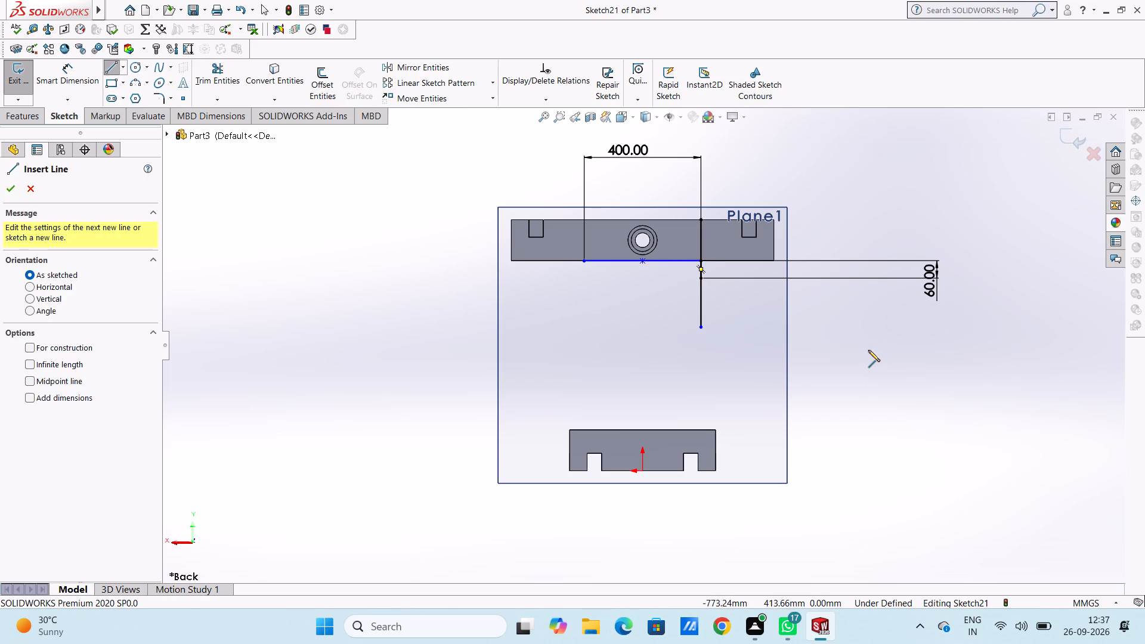
key("Escape")
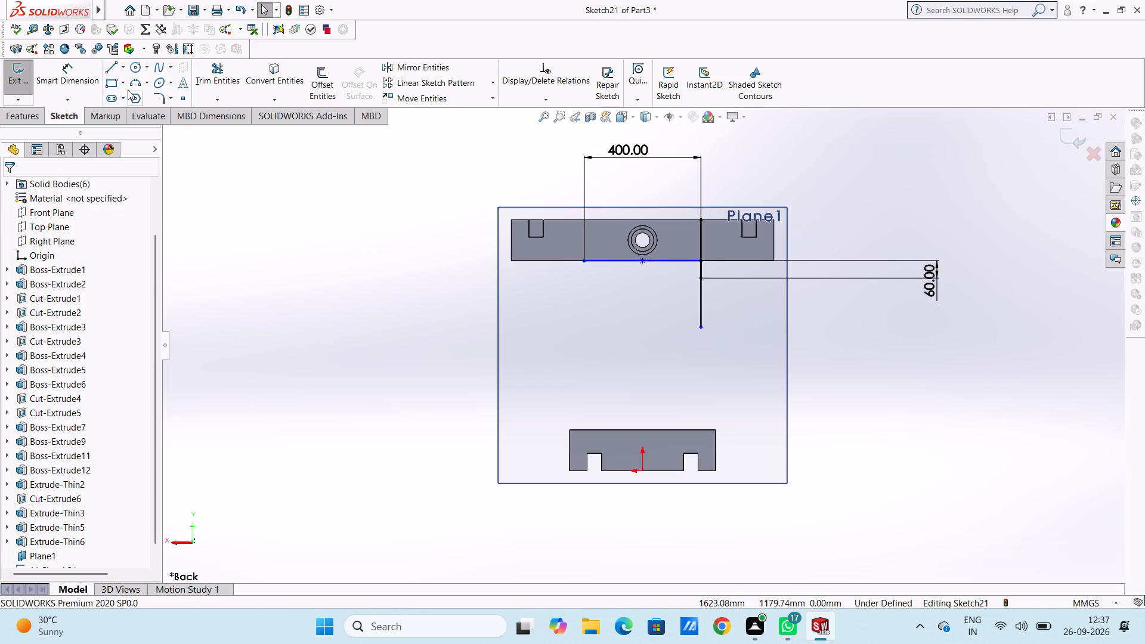
left_click(112, 66)
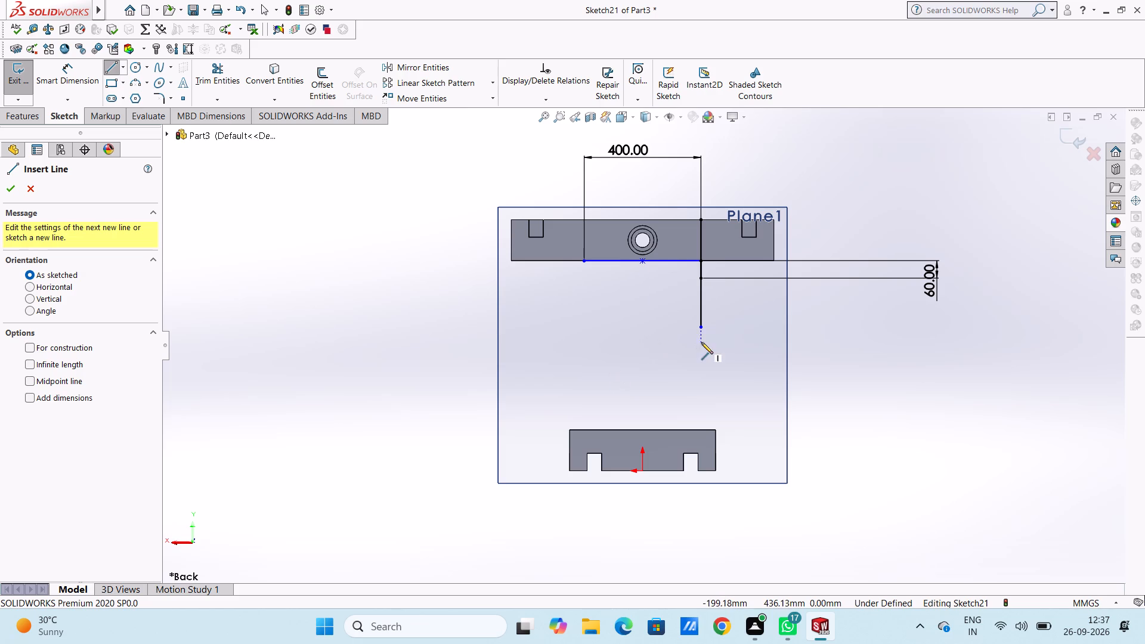
left_click(701, 278)
left_click(640, 344)
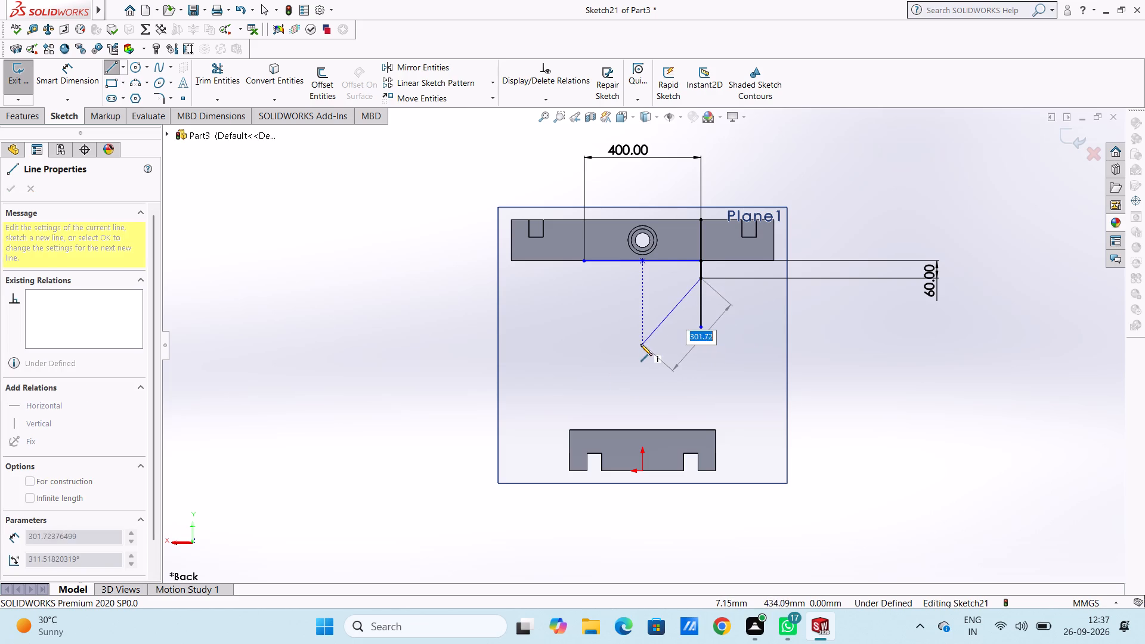
key("Escape")
key("Escape")
key("Escape")
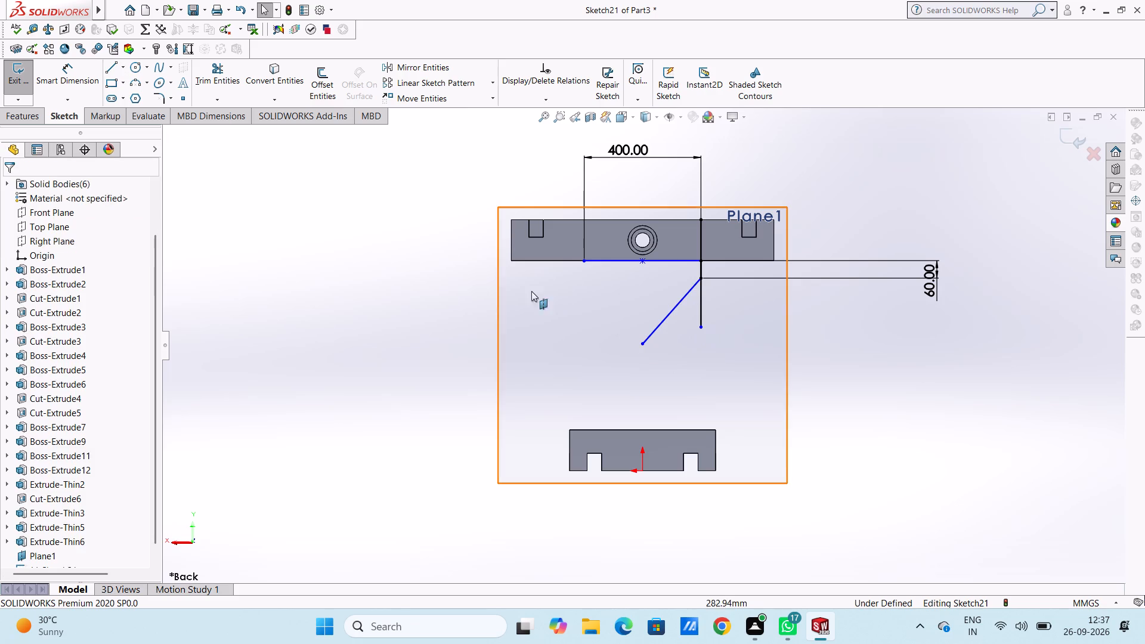
Dimension the angle between the long vertical line and the angled line at 125 degrees.
left_click(84, 81)
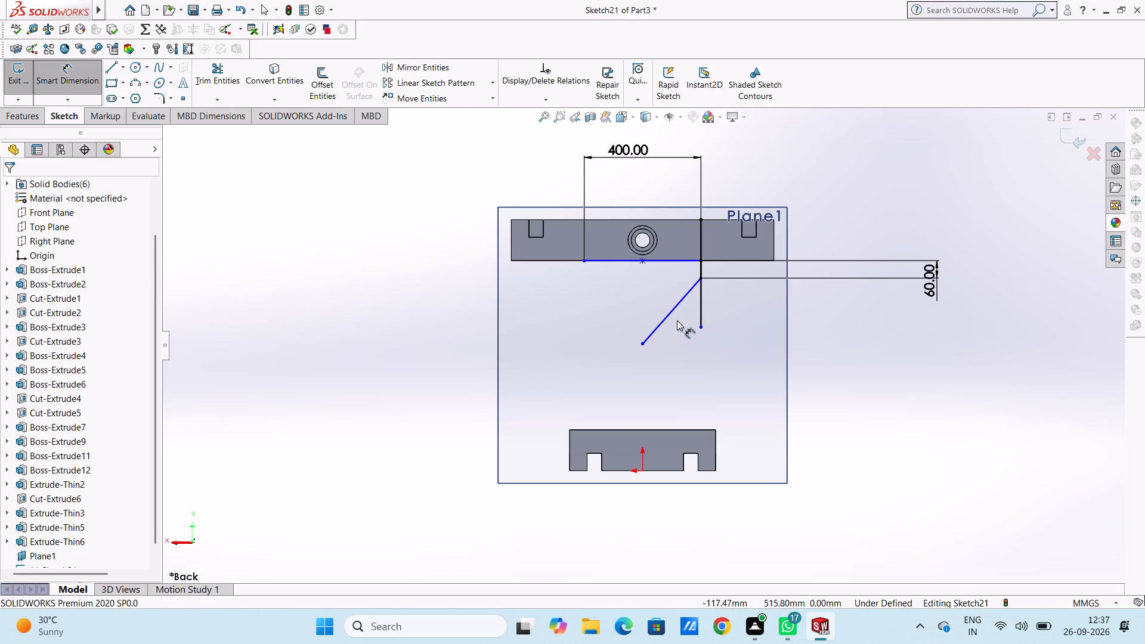
left_click(698, 245)
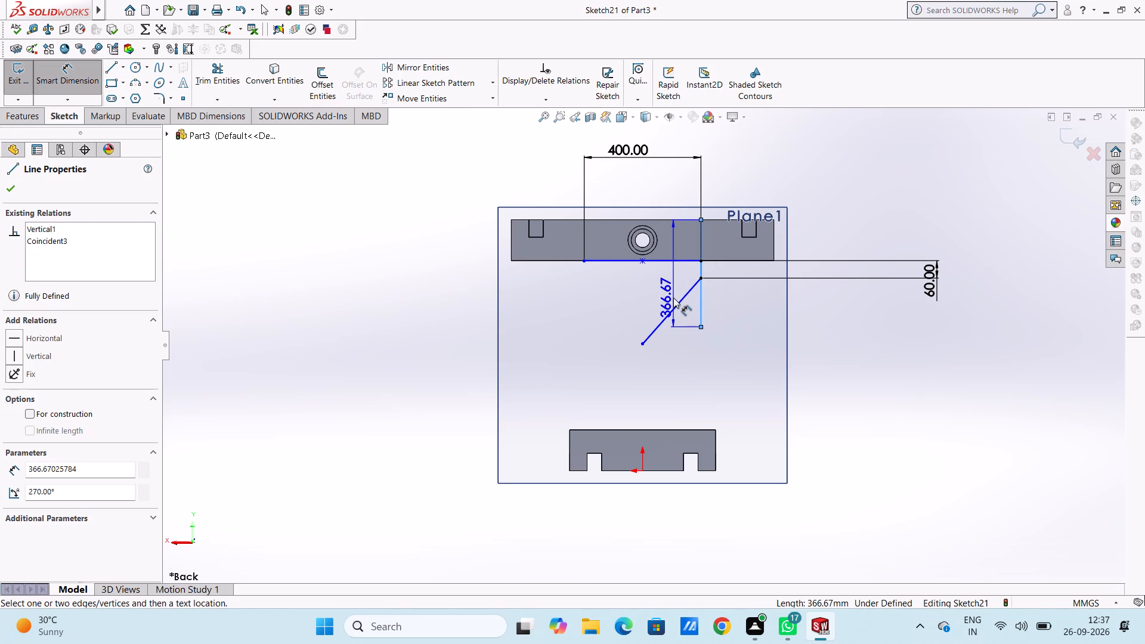
left_click(678, 305)
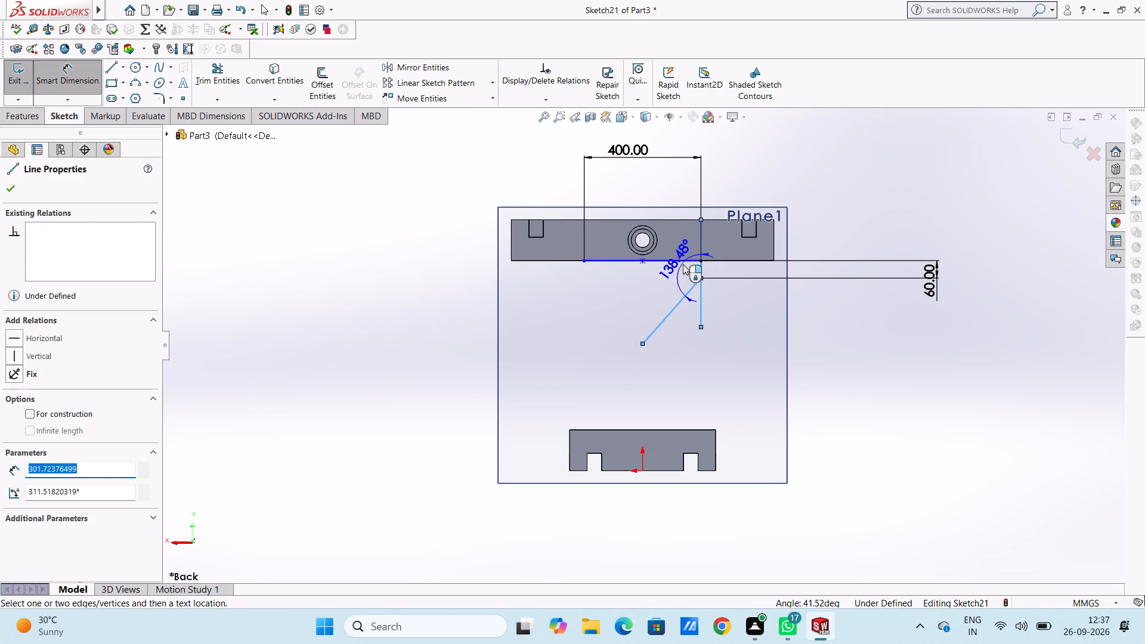
left_click(682, 265)
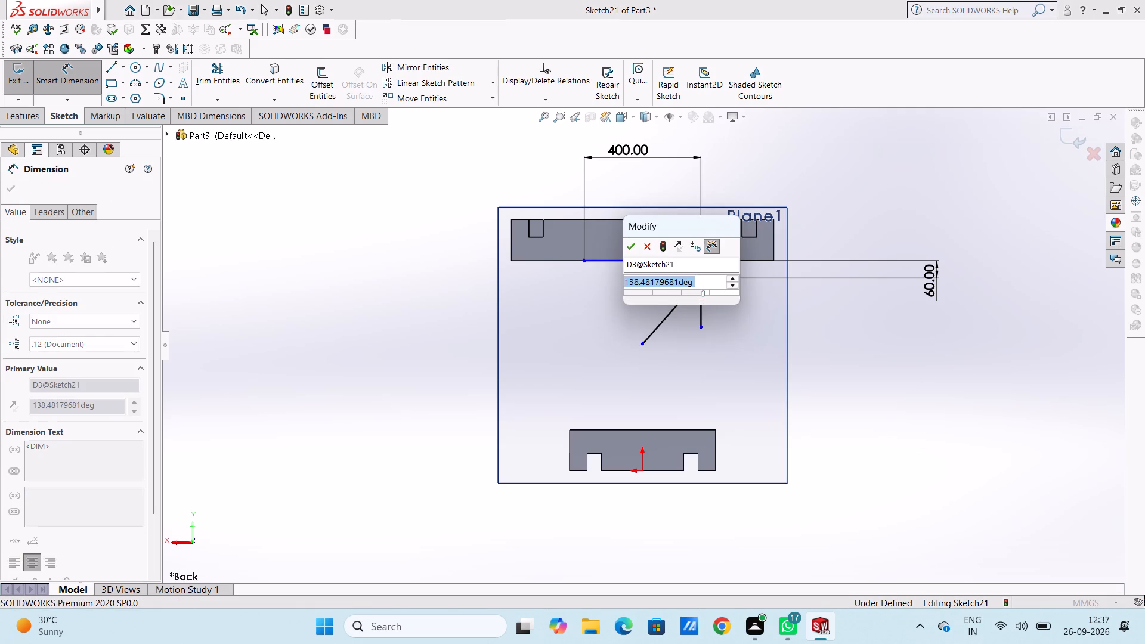
type("125")
key("Return")
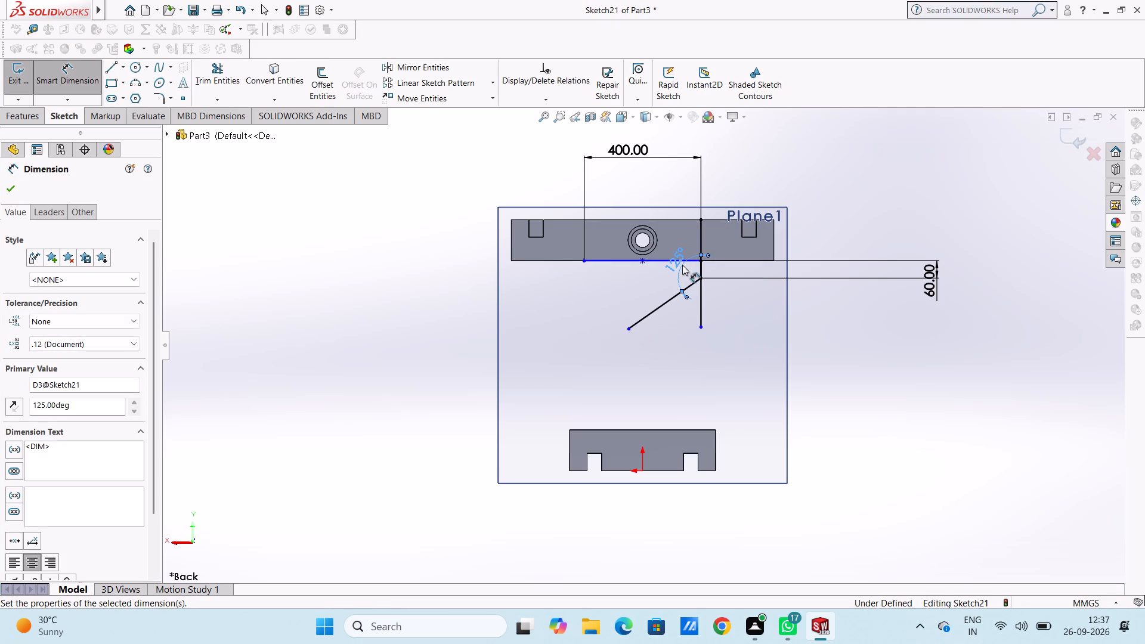
left_click(578, 315)
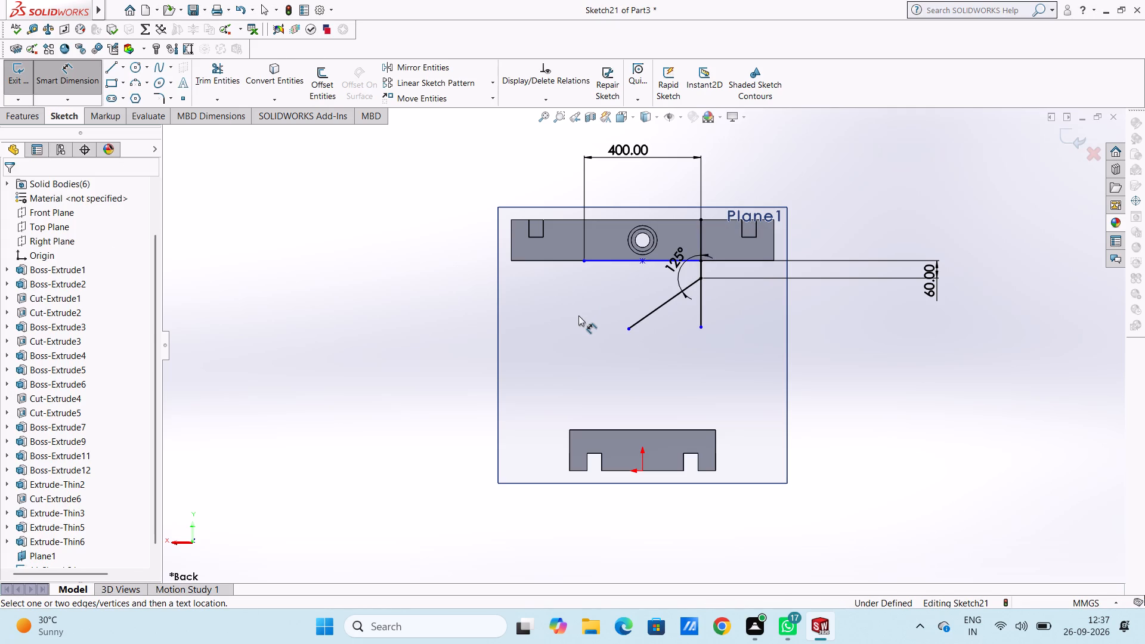
Trim the long vertical line's excess below the angled line's start and above the upper beam's bottom edge.
left_click(218, 78)
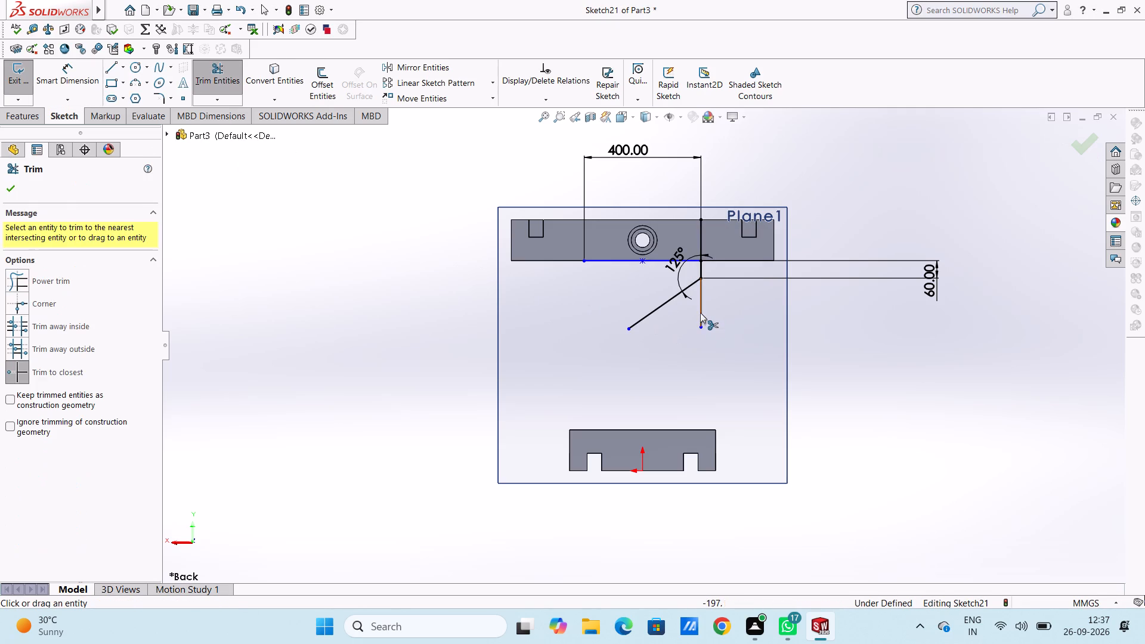
left_click(700, 312)
left_click(700, 230)
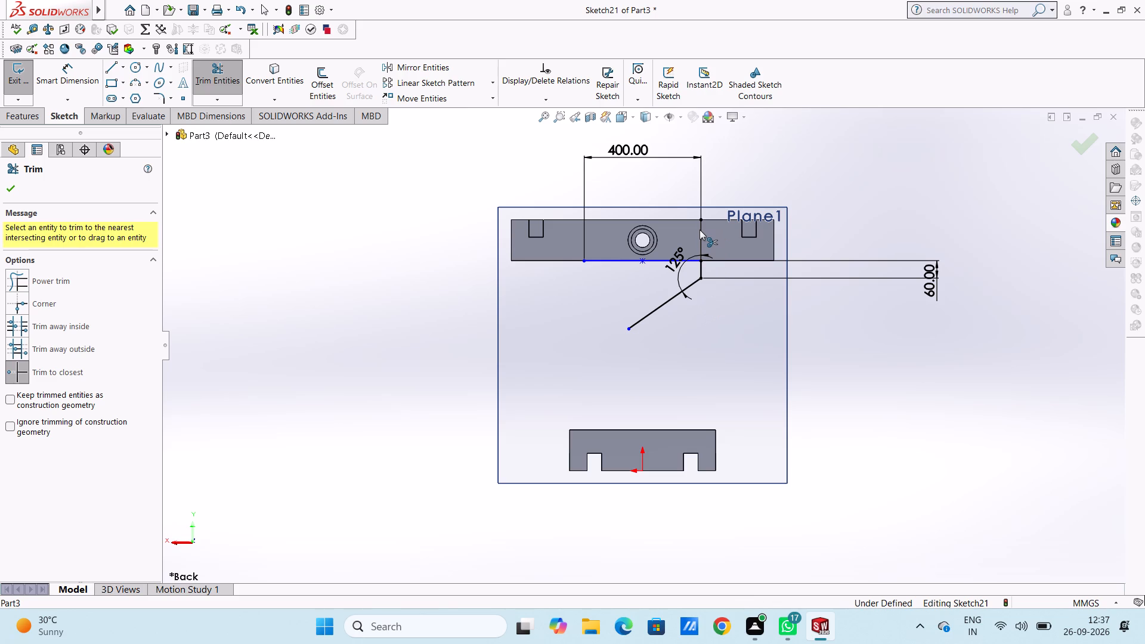
left_click(700, 230)
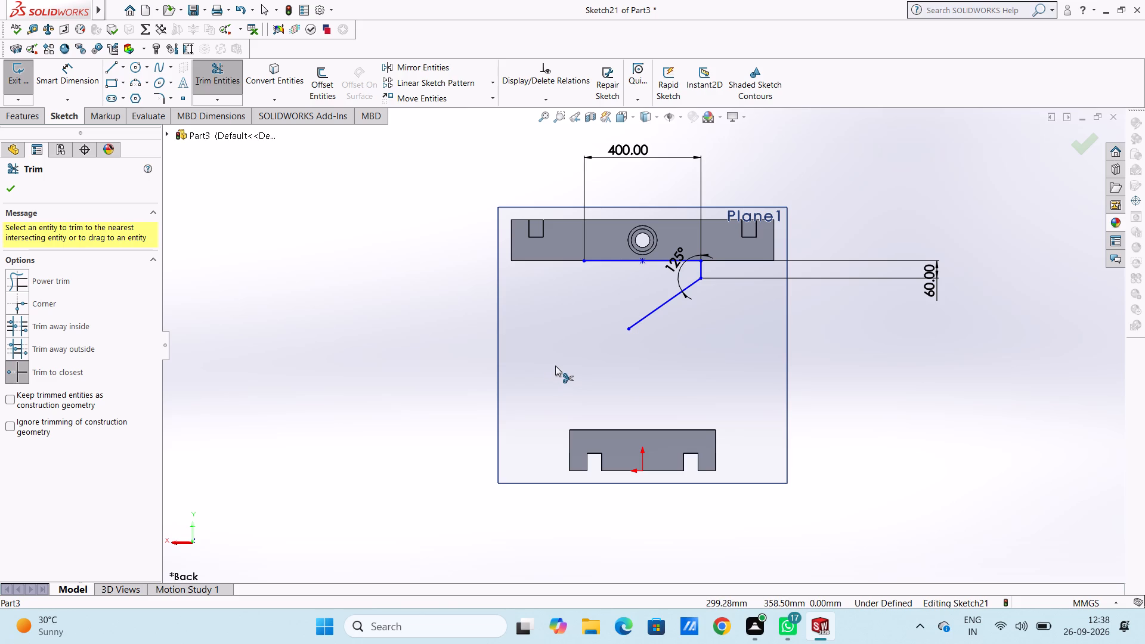
Draw connected lines from the top line's free endpoint down to the lower beam, 200 mm along its top edge, and up past the angled line.
left_click(107, 69)
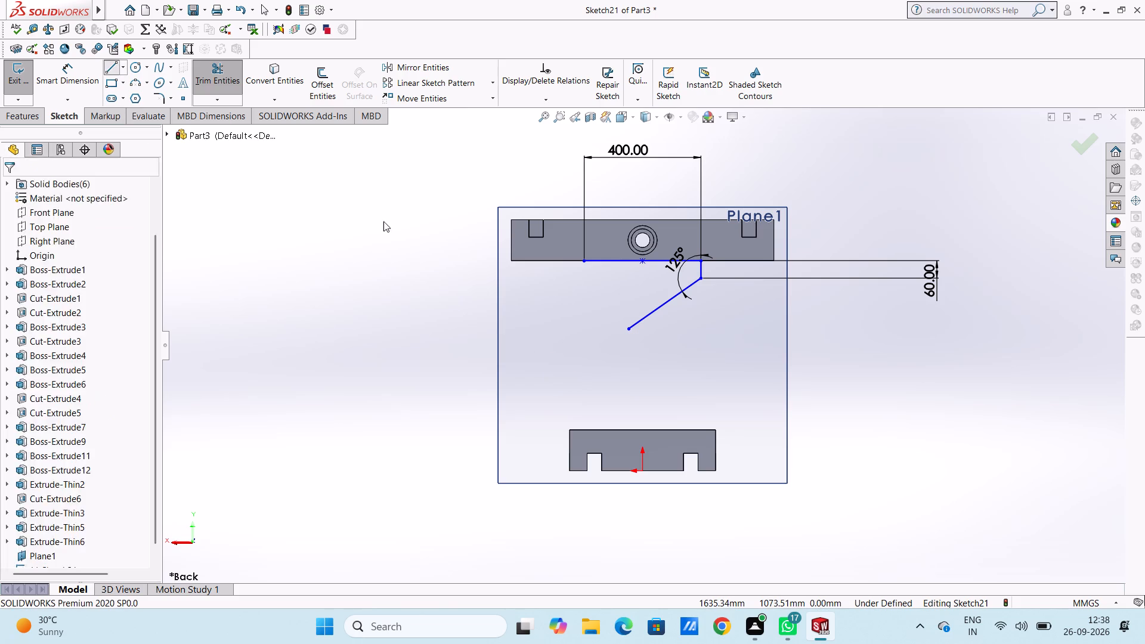
left_click(582, 261)
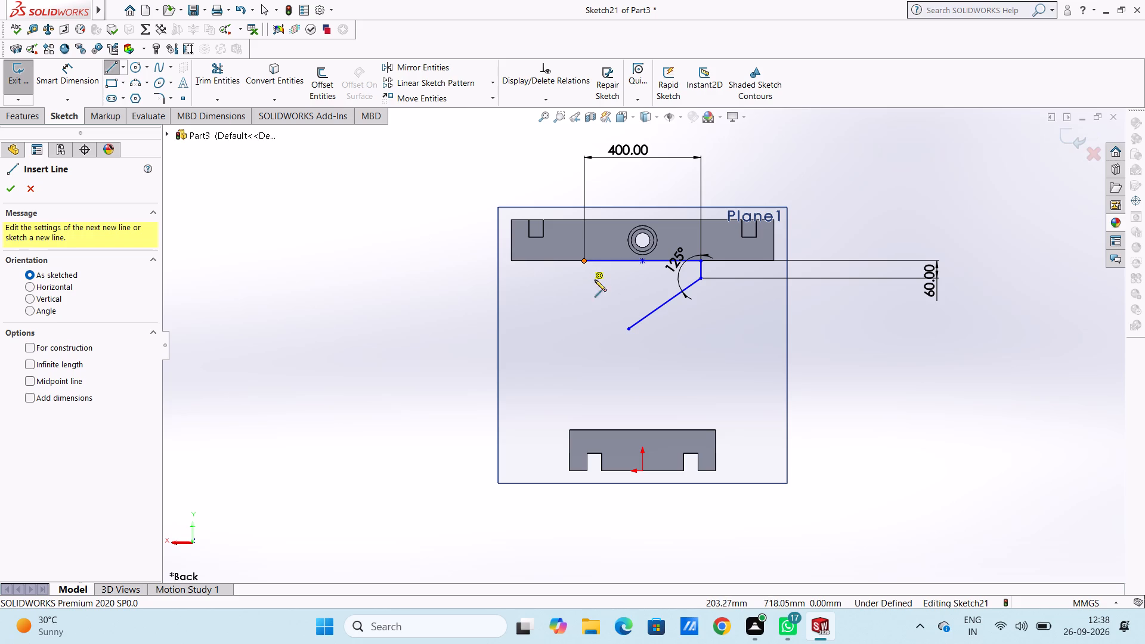
left_click(583, 429)
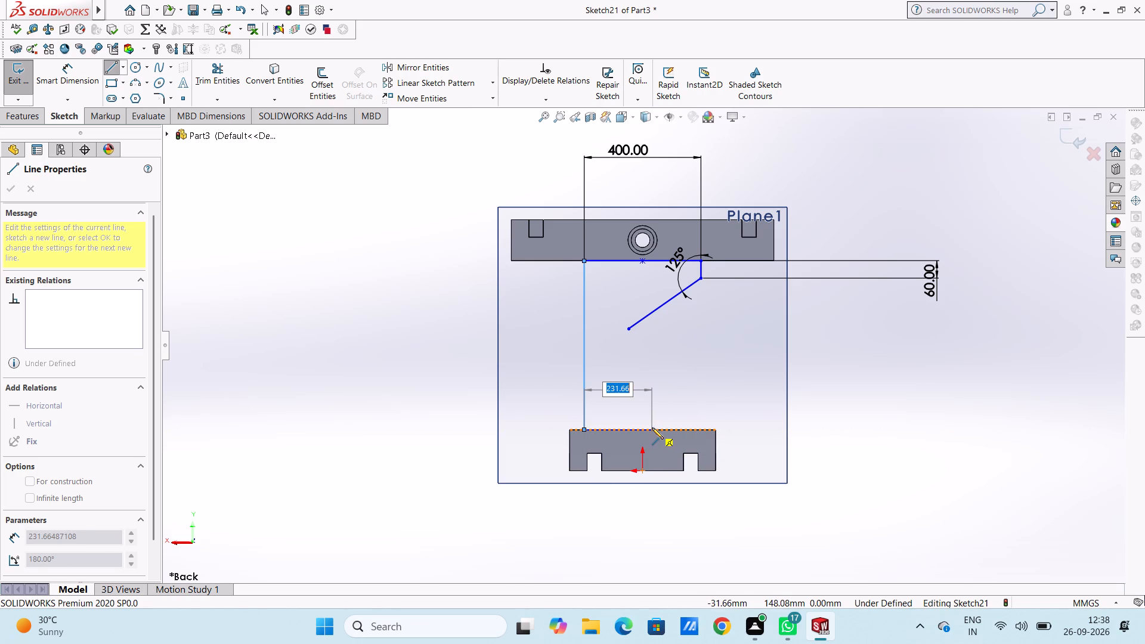
type("200")
key("Return")
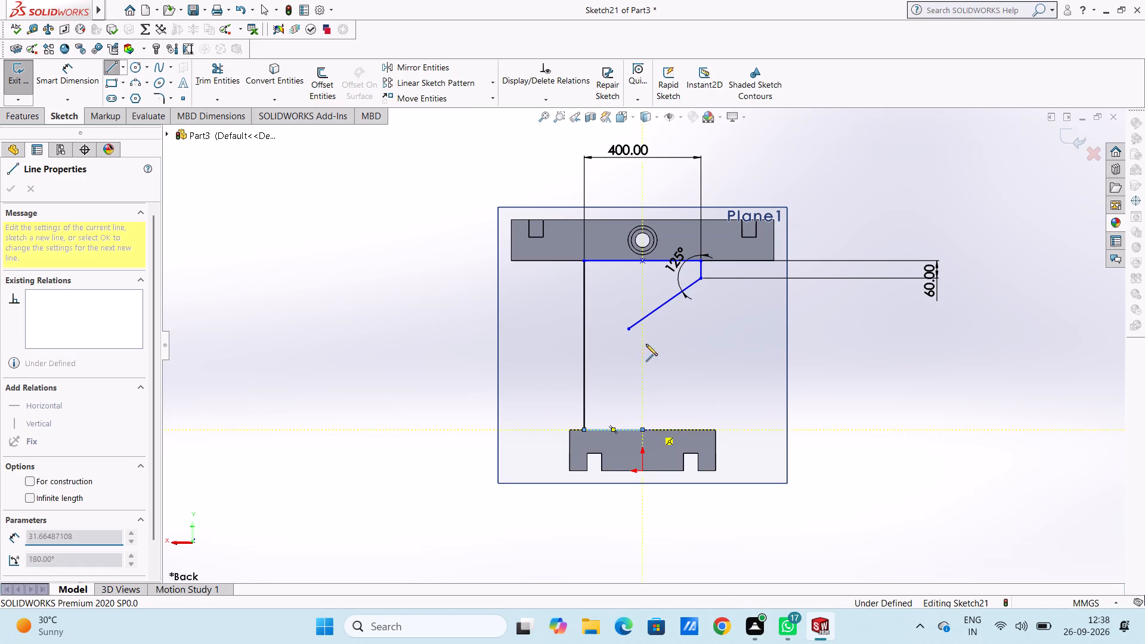
left_click(642, 308)
key("Escape")
key("Escape")
key("Escape")
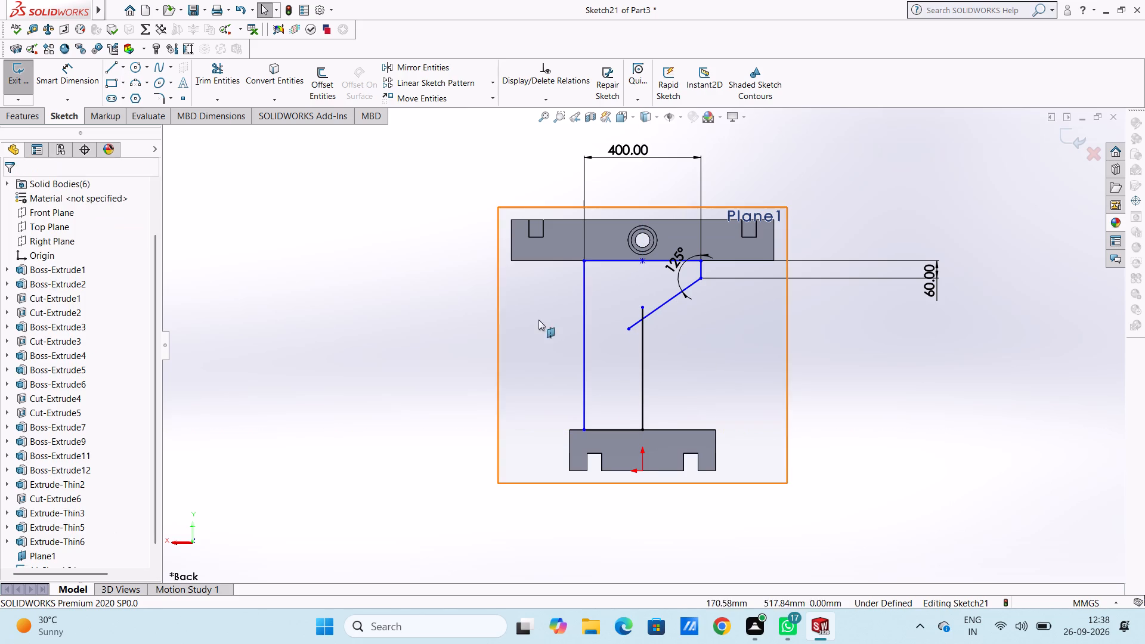
Trim the overhanging ends where the angled line crosses the central vertical line, leaving a closed profile.
left_click(228, 75)
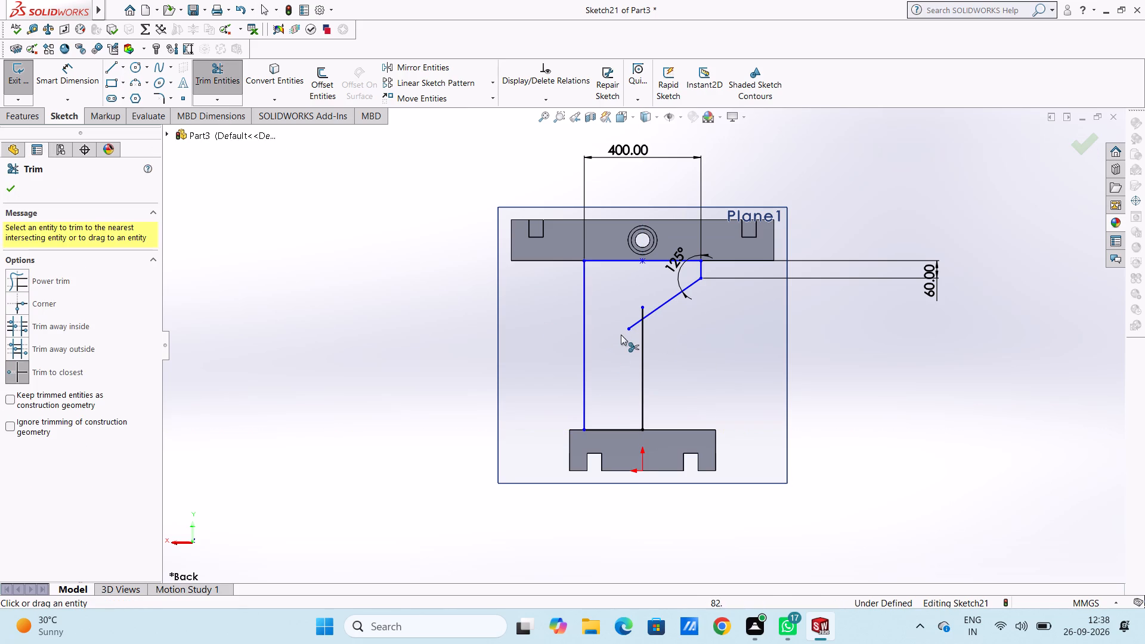
left_click(629, 327)
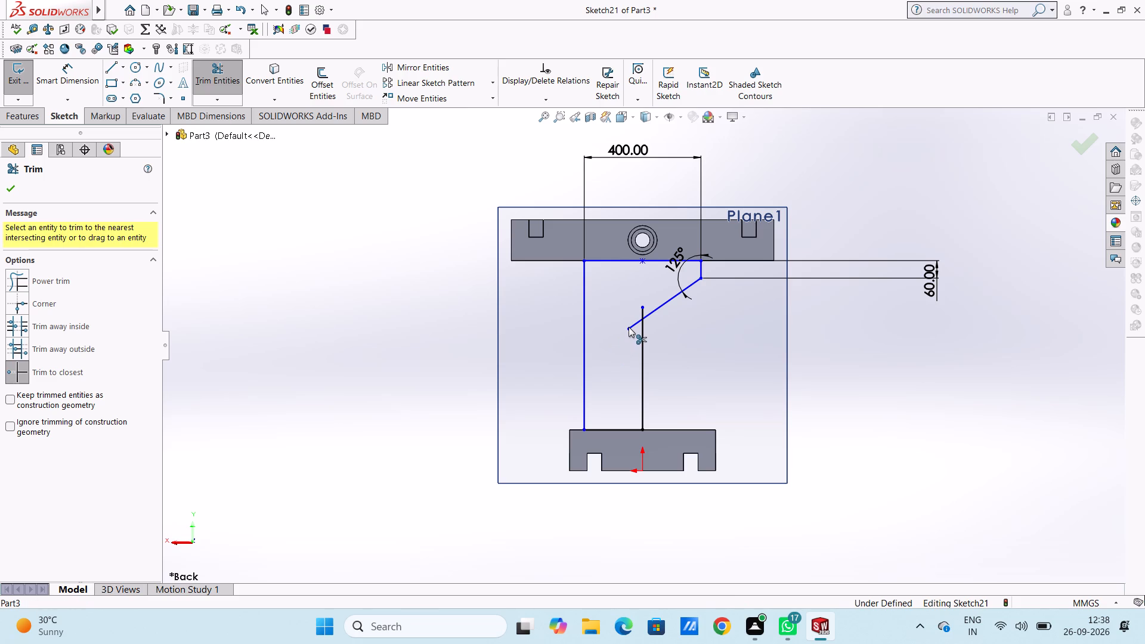
left_click(642, 307)
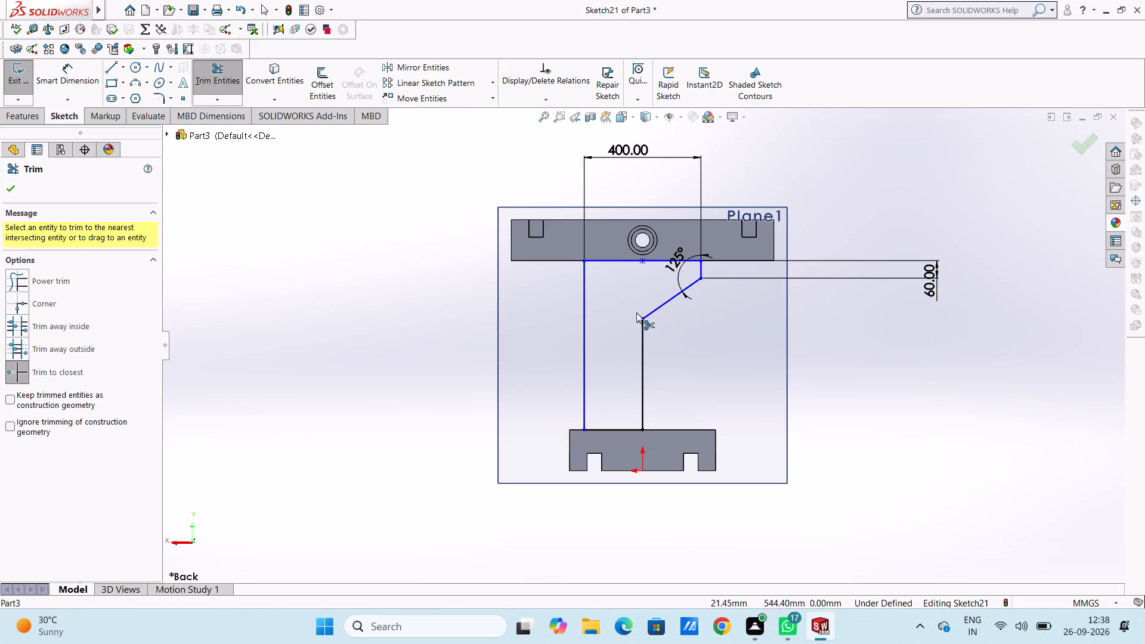
key("Escape")
key("Escape")
key("Escape")
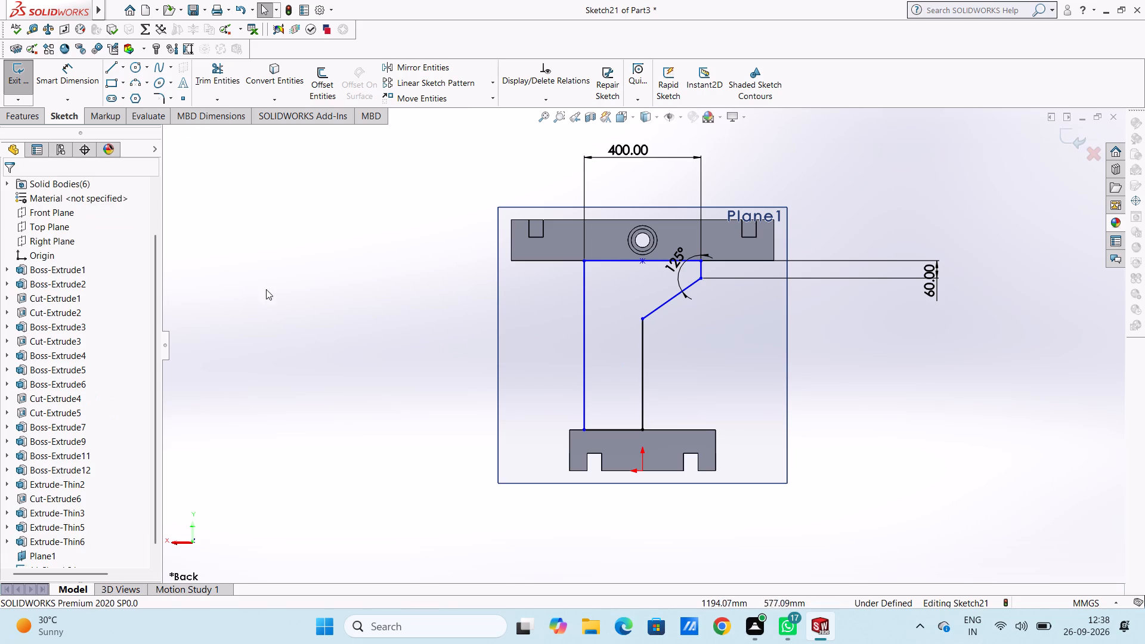
Dimension the profile's long vertical side between the upper and lower beams at 580 mm.
left_click(52, 73)
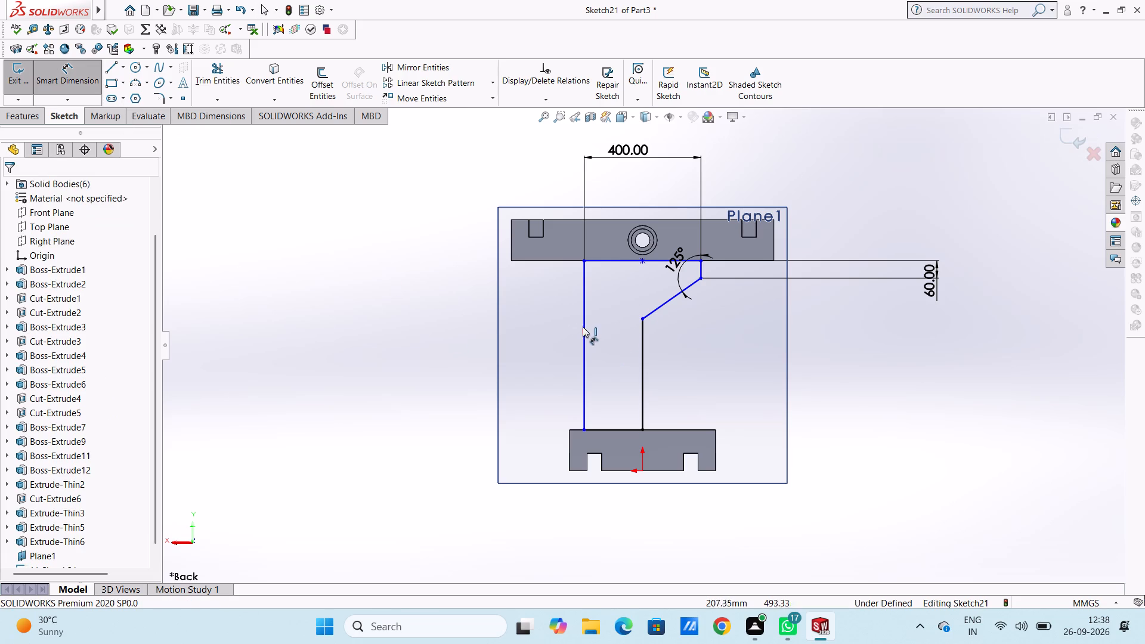
left_click(584, 327)
left_click(345, 312)
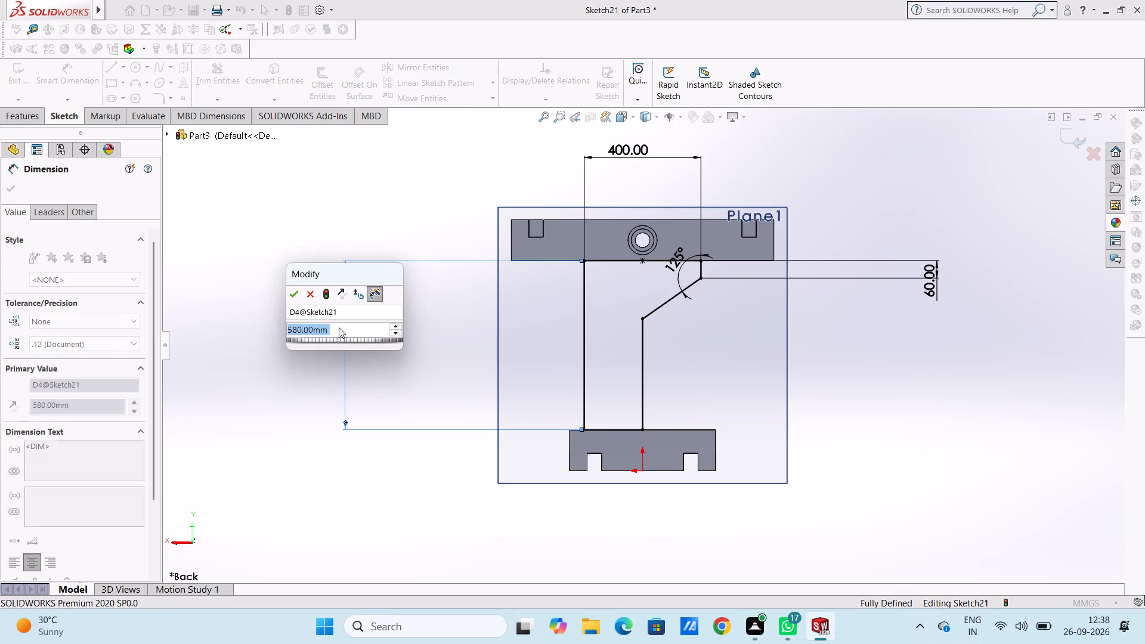
left_click(287, 296)
left_click(302, 235)
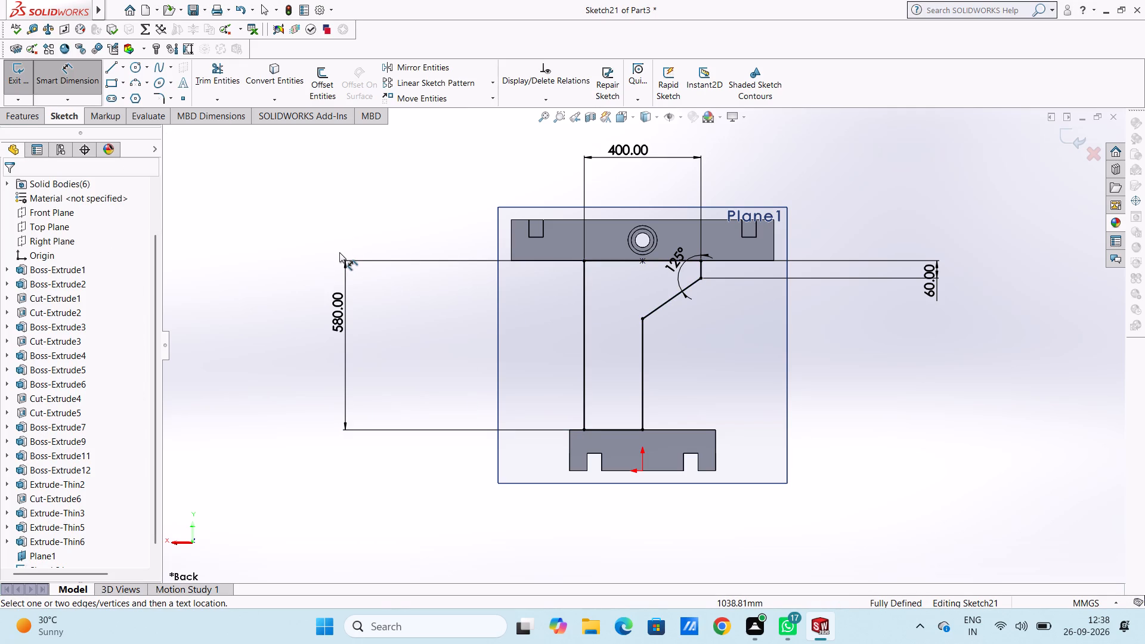
key("Escape")
key("Escape")
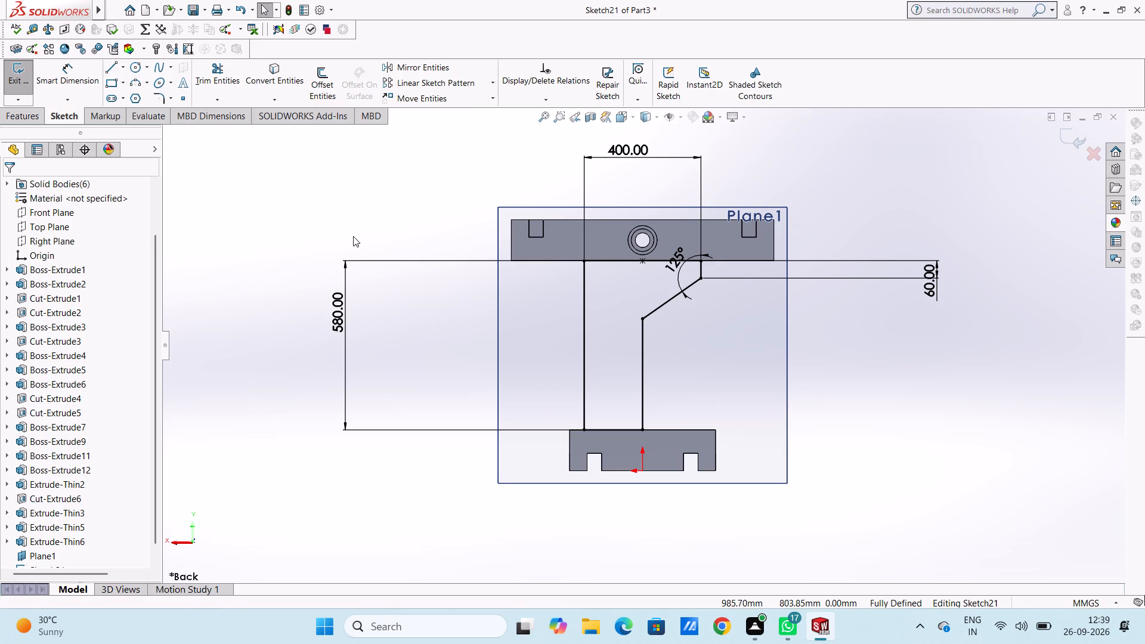
Draw a circle of 40 mm radius between the profile's vertical sides, centred about 430 mm above the lower beam's bottom edge.
left_click(135, 66)
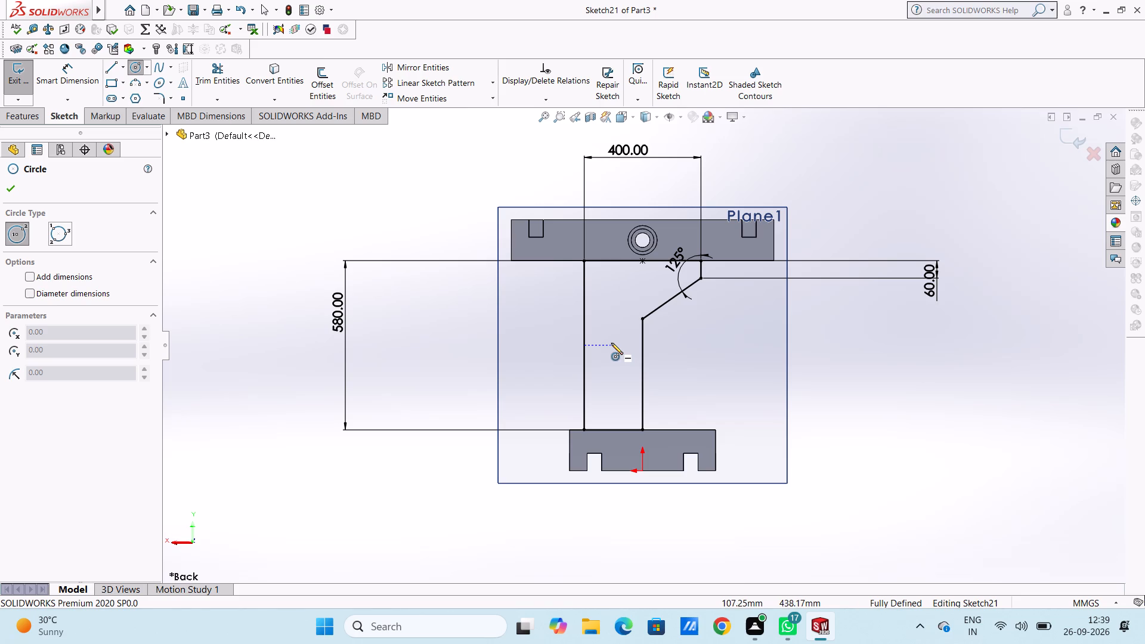
left_click(611, 343)
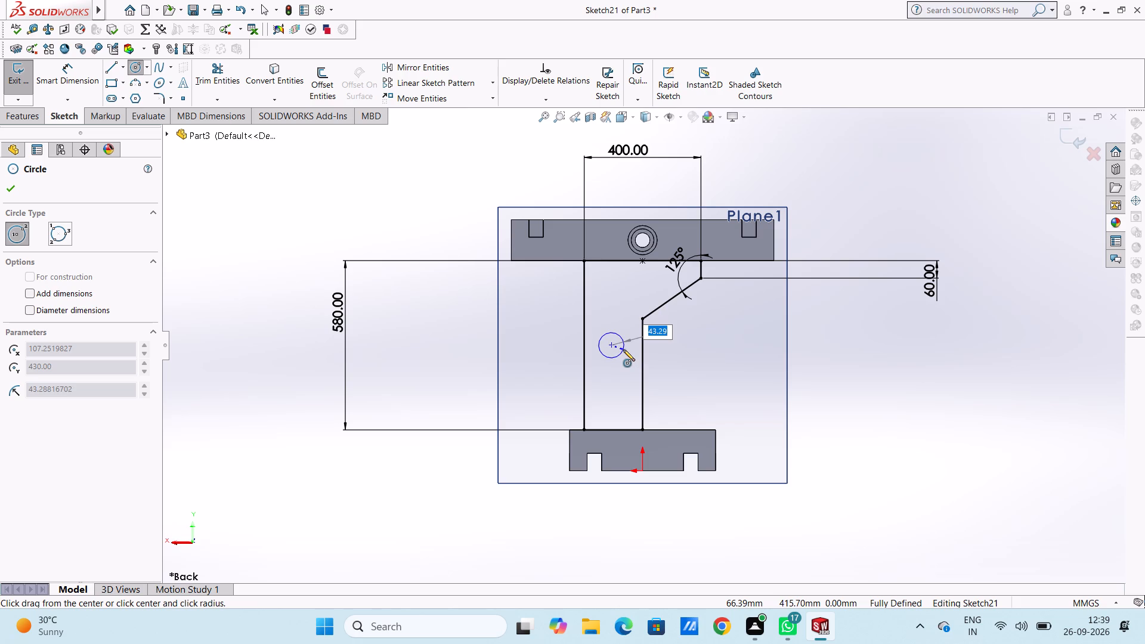
type("40")
key("Return")
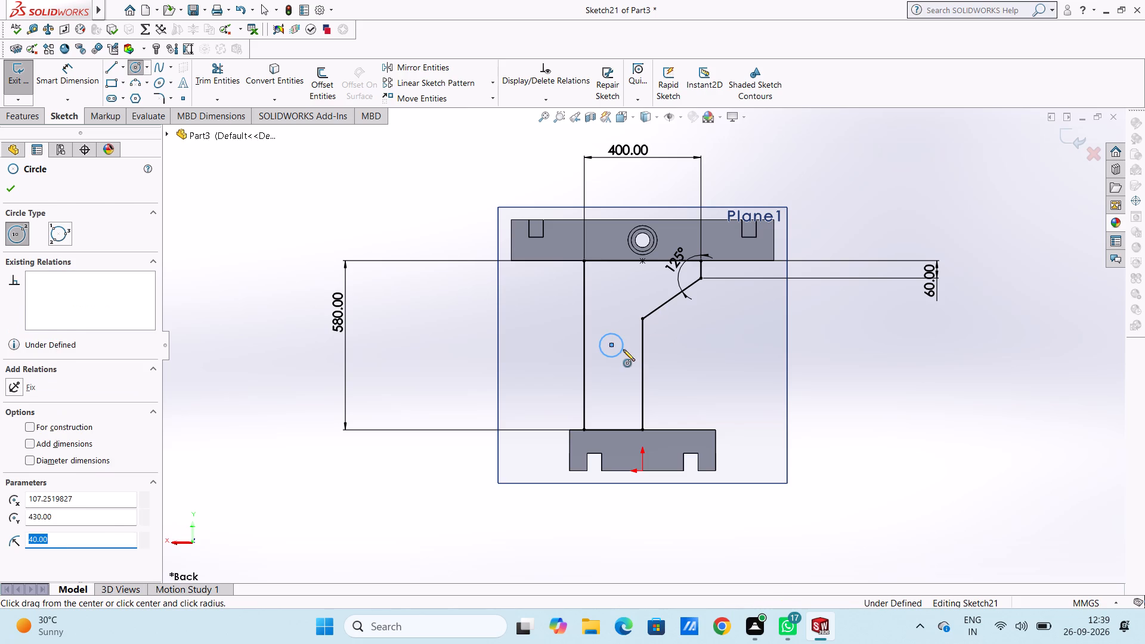
key("Escape")
key("Escape")
Dimension the circle's diameter at 100 mm.
left_click(80, 76)
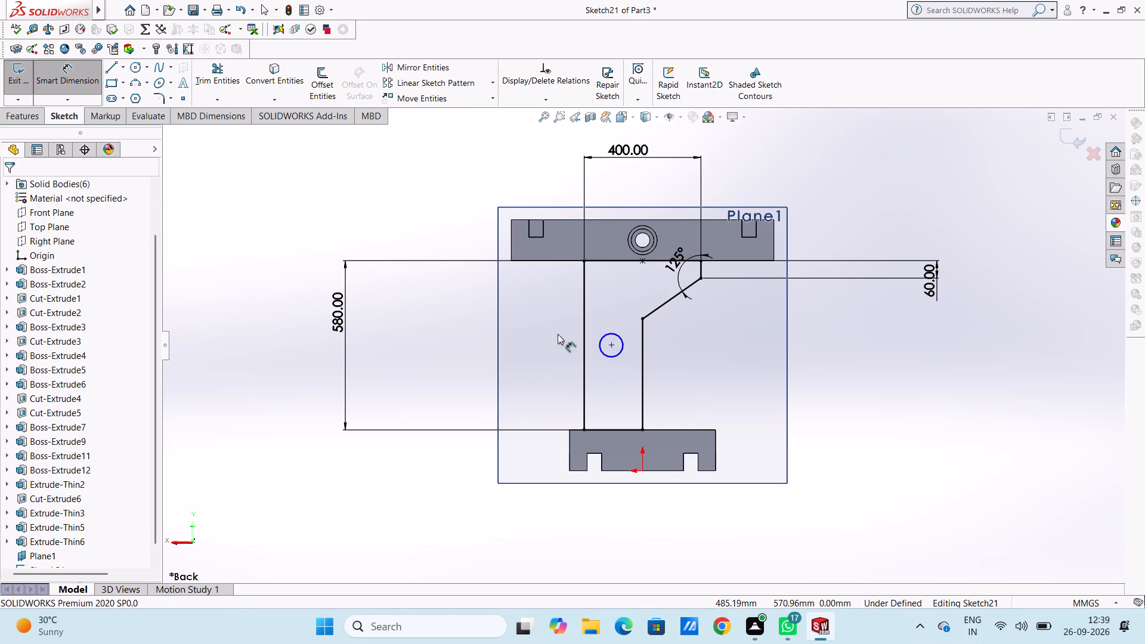
left_click(619, 355)
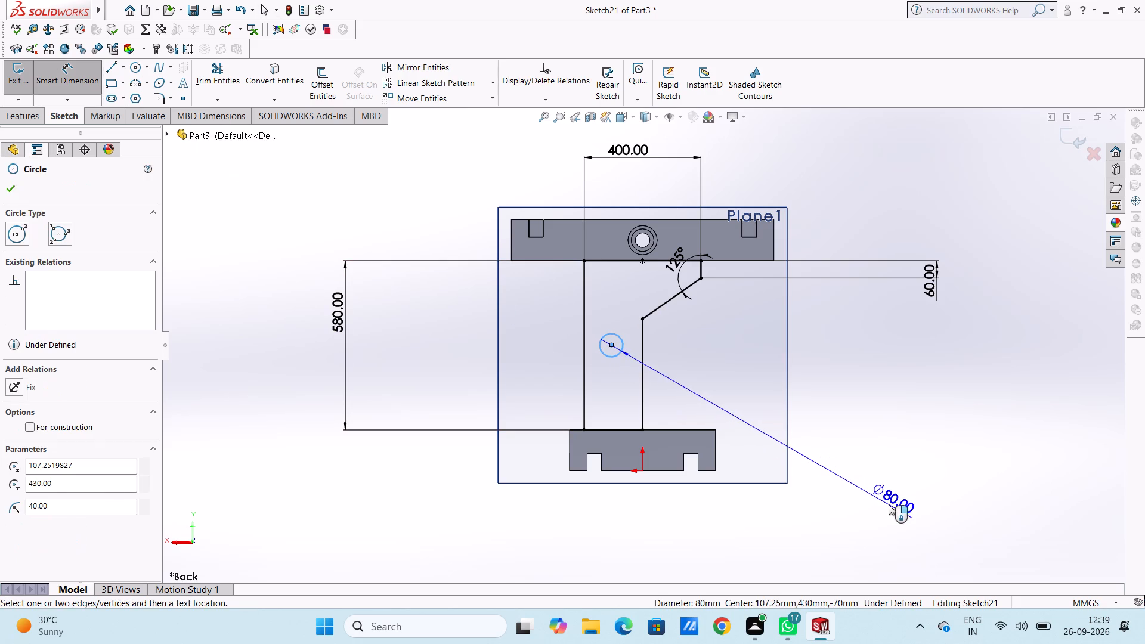
left_click(889, 504)
type("100")
key("Return")
left_click(918, 426)
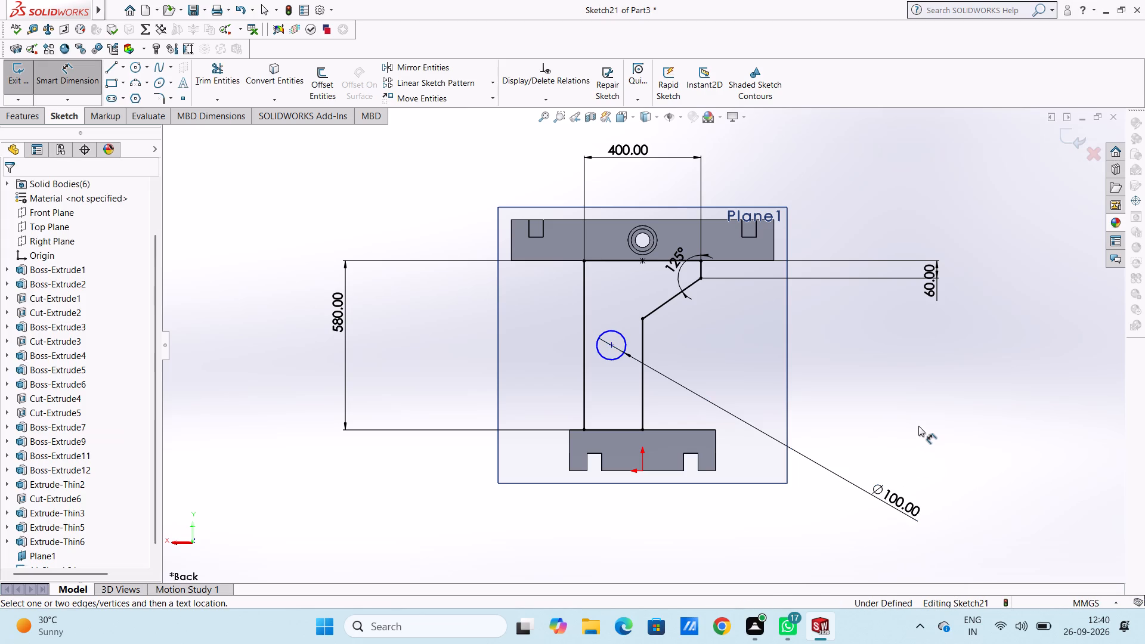
Dimension the horizontal distance from the circle's centre to the profile's long vertical side at 100 mm.
left_click(611, 344)
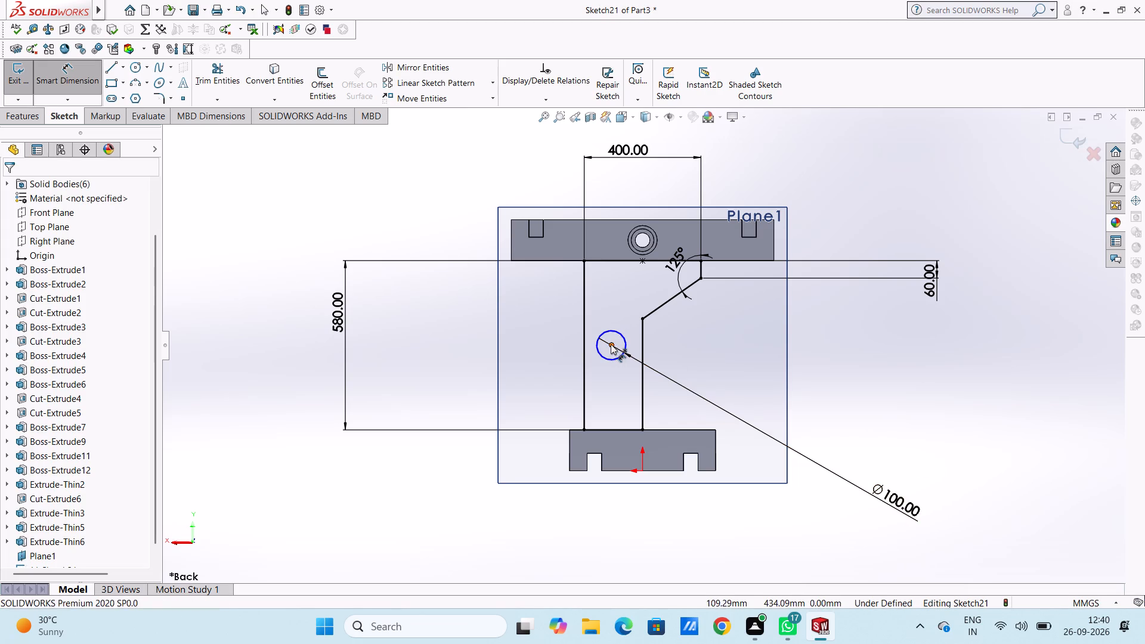
left_click(584, 352)
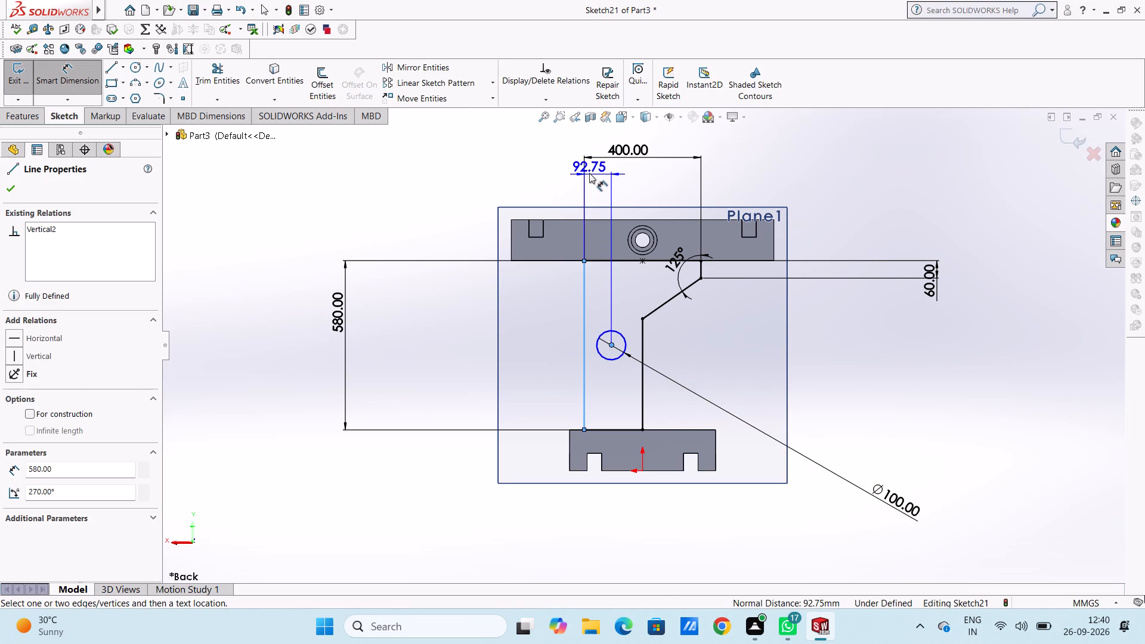
left_click(599, 173)
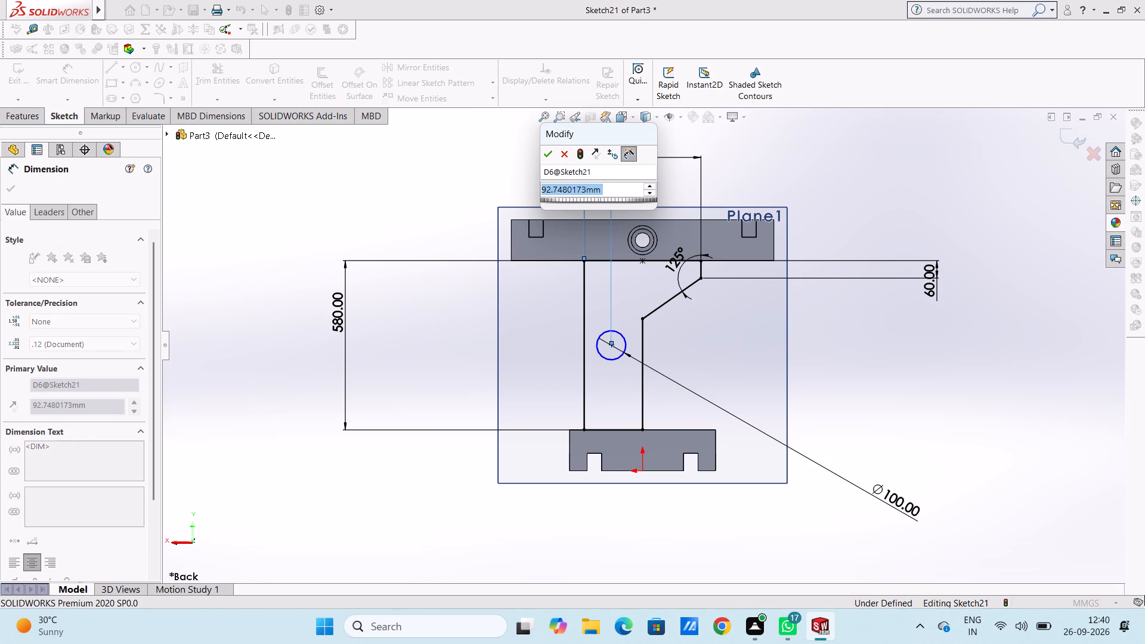
type("100")
key("Return")
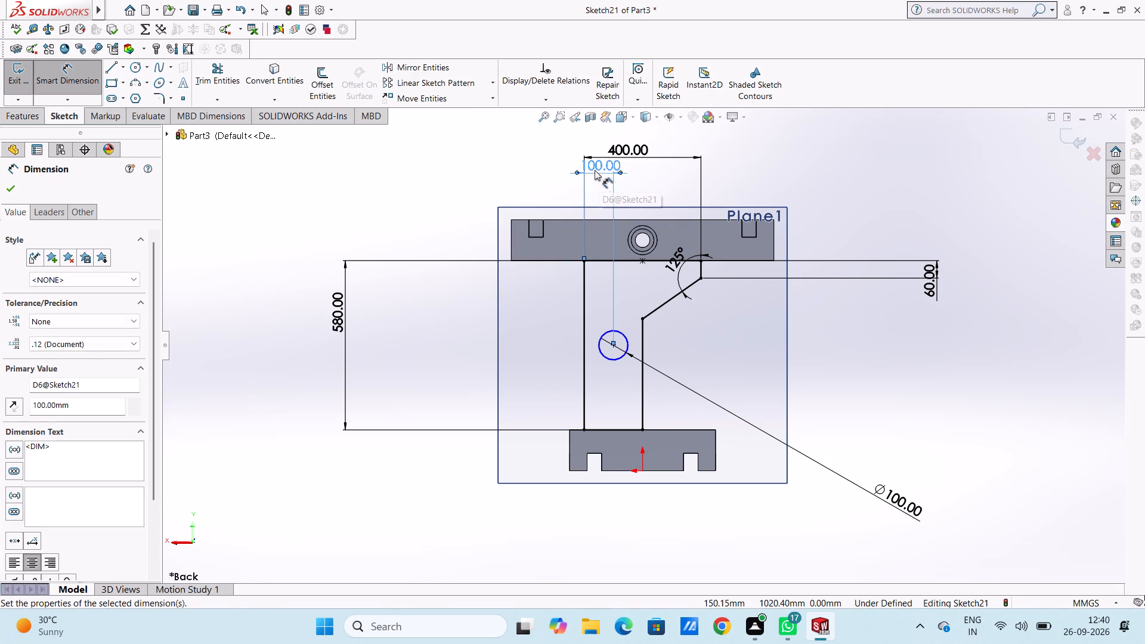
left_click(438, 179)
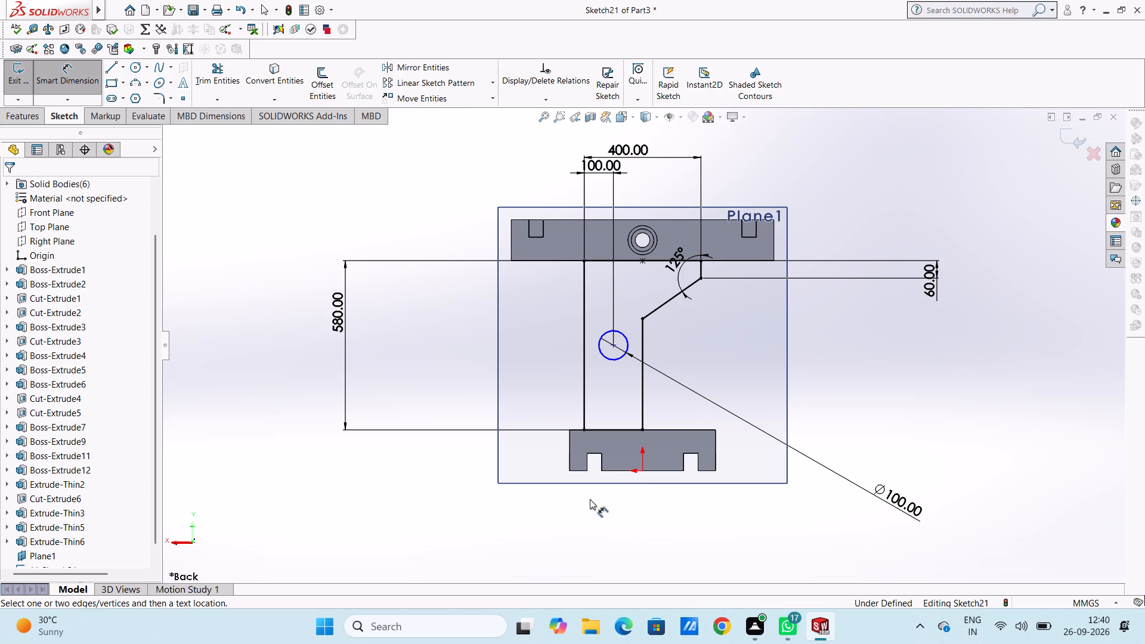
Dimension the height of the circle's centre above the lower beam's bottom edge at 430 mm.
left_click(577, 470)
left_click(612, 344)
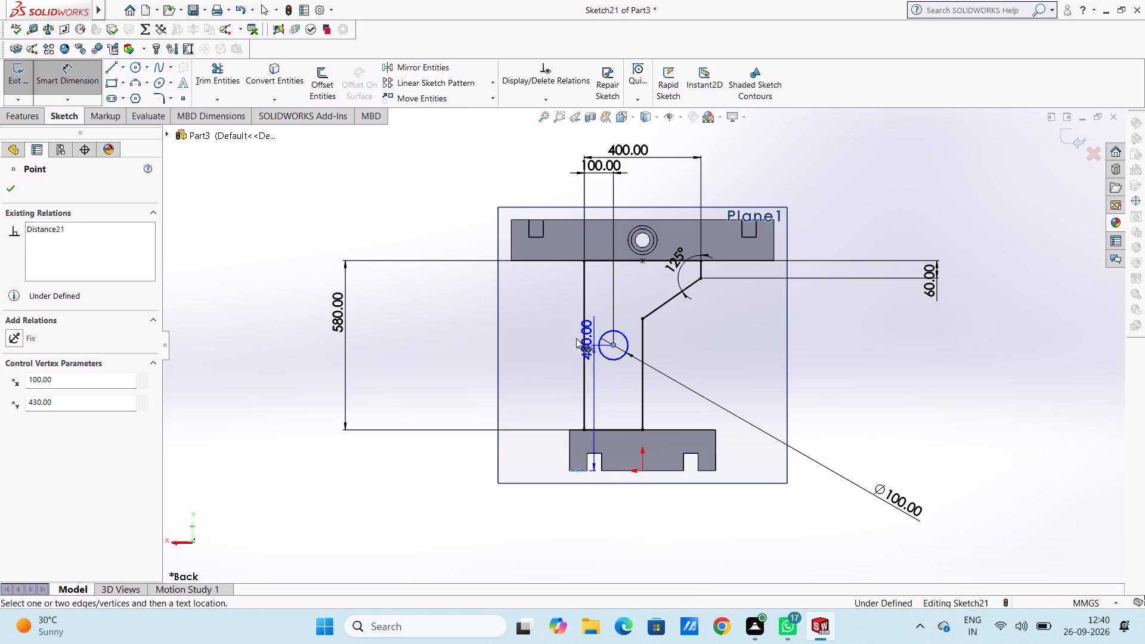
left_click(400, 329)
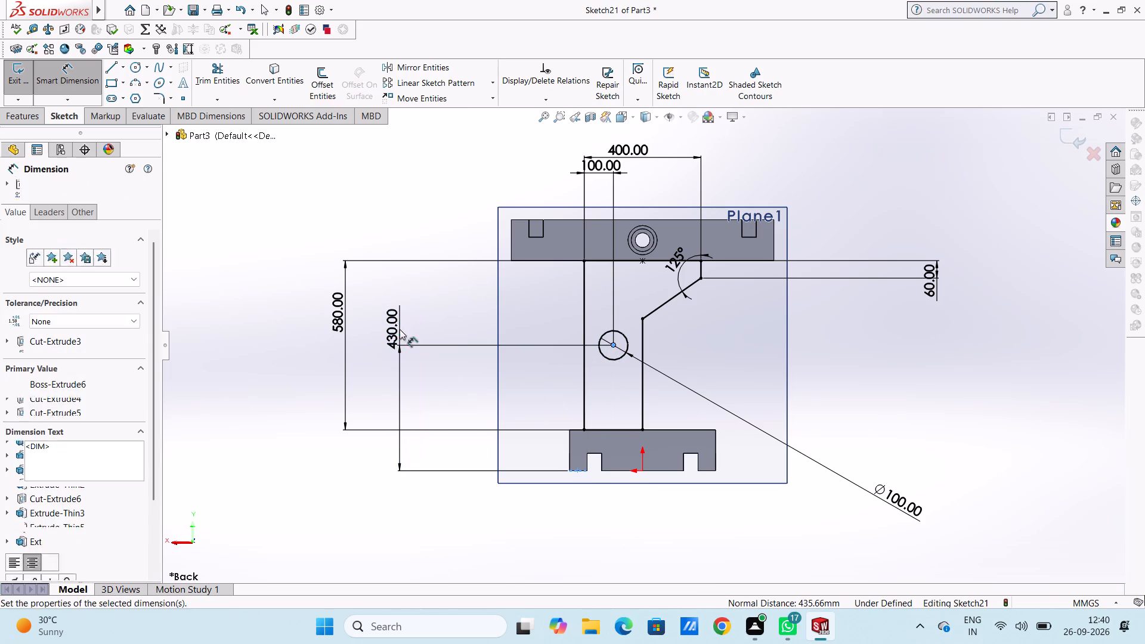
left_click(348, 312)
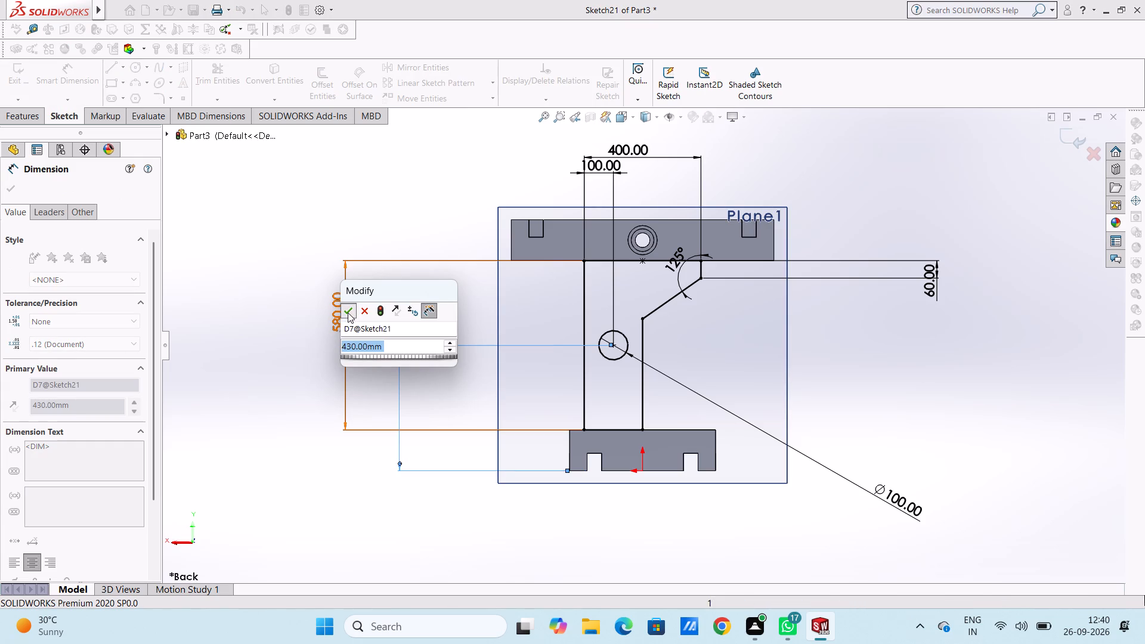
left_click(315, 284)
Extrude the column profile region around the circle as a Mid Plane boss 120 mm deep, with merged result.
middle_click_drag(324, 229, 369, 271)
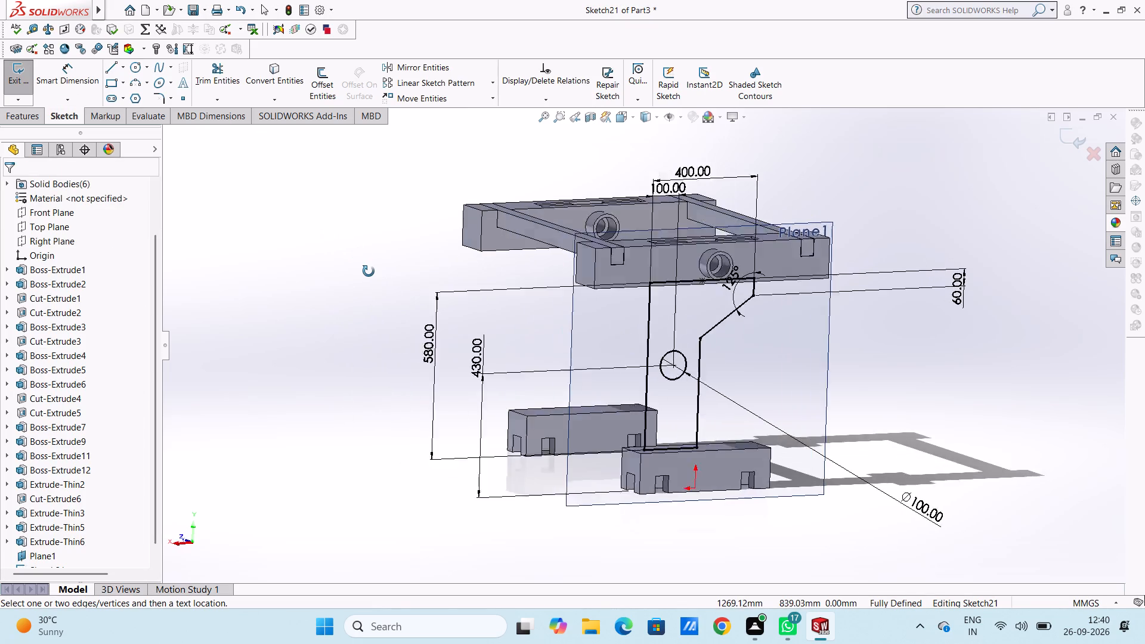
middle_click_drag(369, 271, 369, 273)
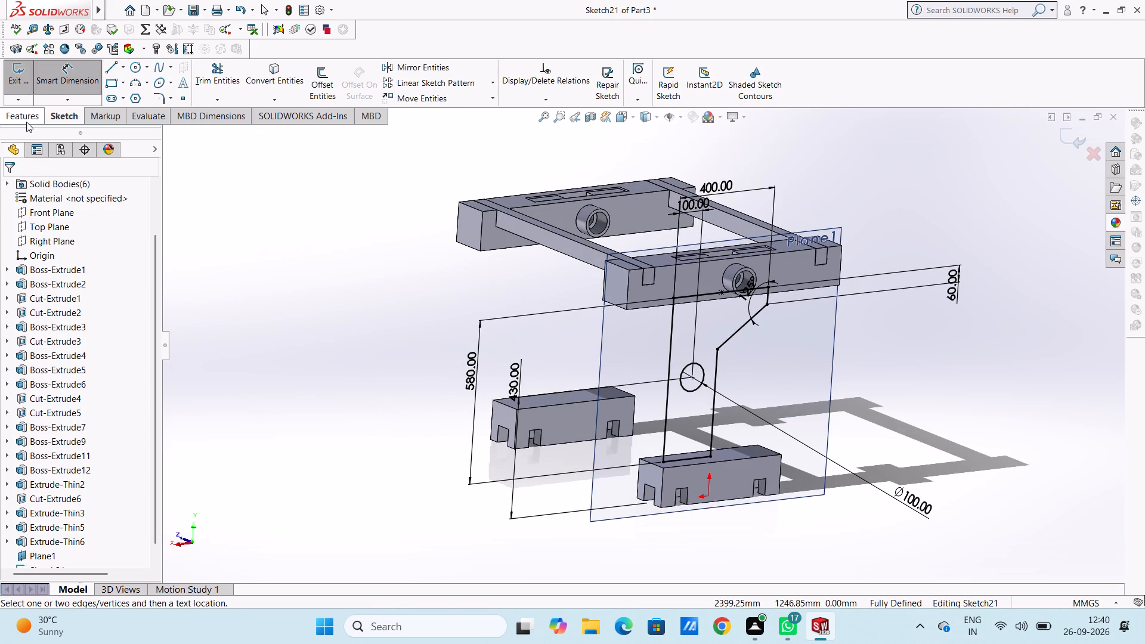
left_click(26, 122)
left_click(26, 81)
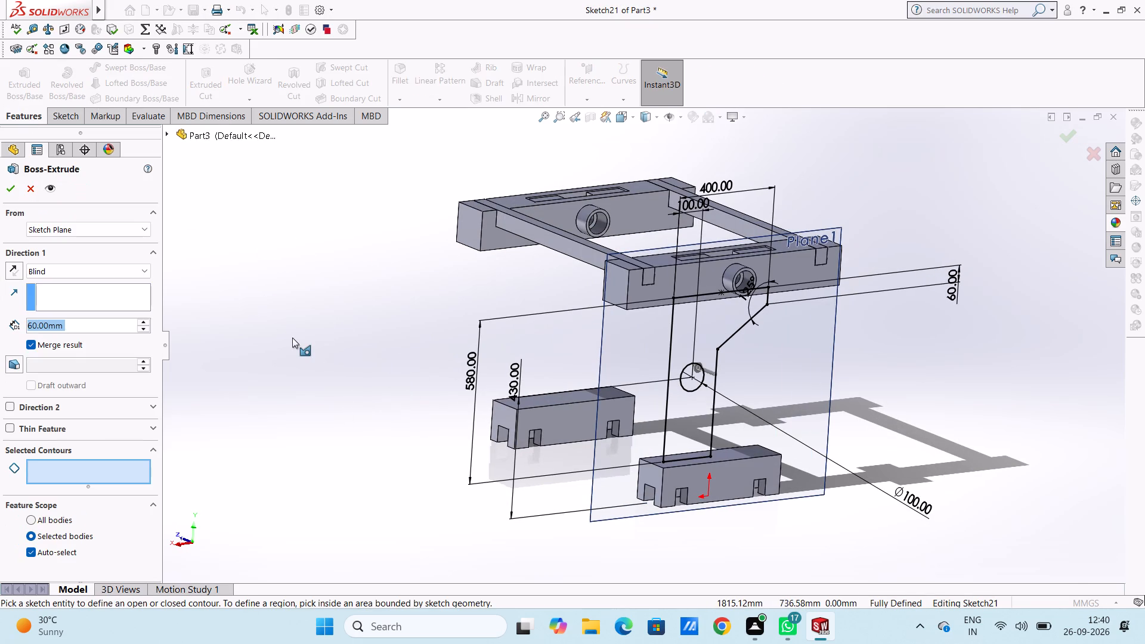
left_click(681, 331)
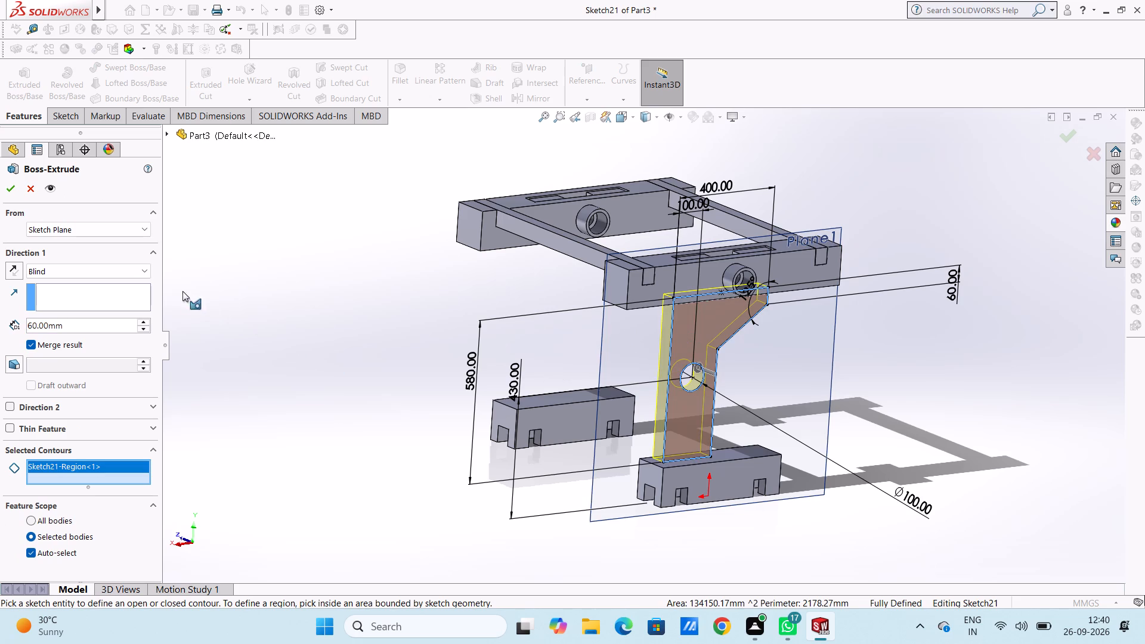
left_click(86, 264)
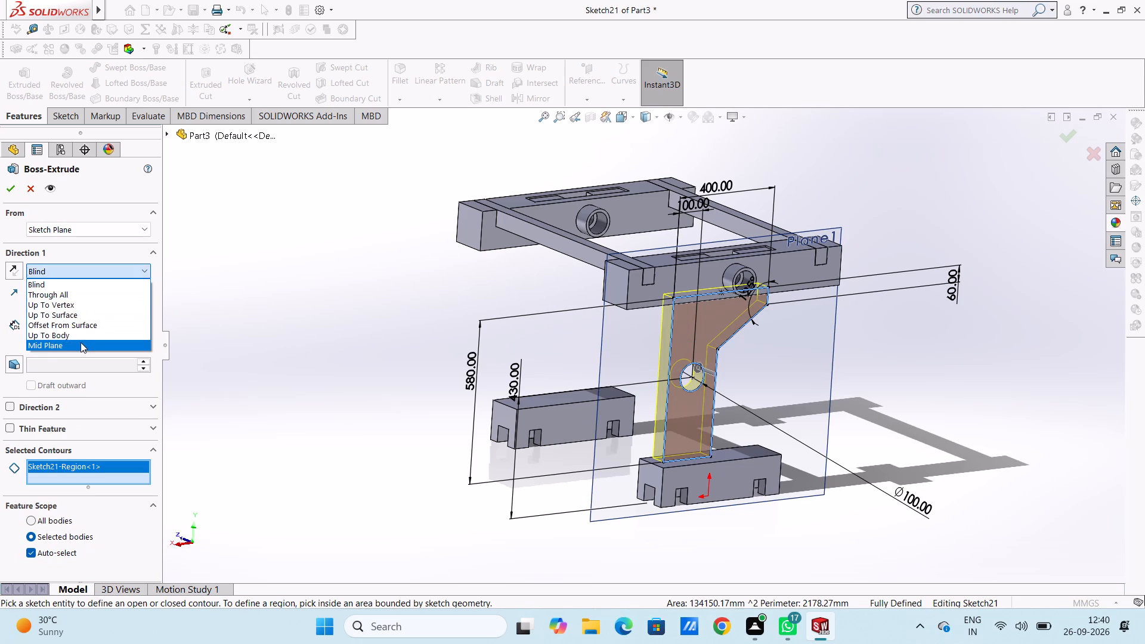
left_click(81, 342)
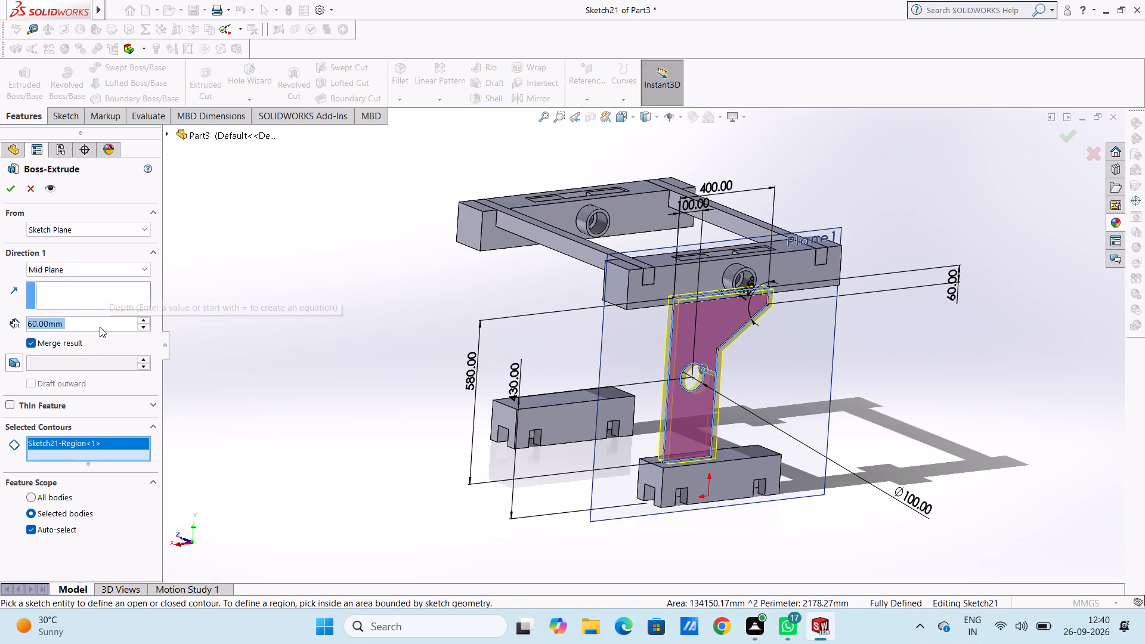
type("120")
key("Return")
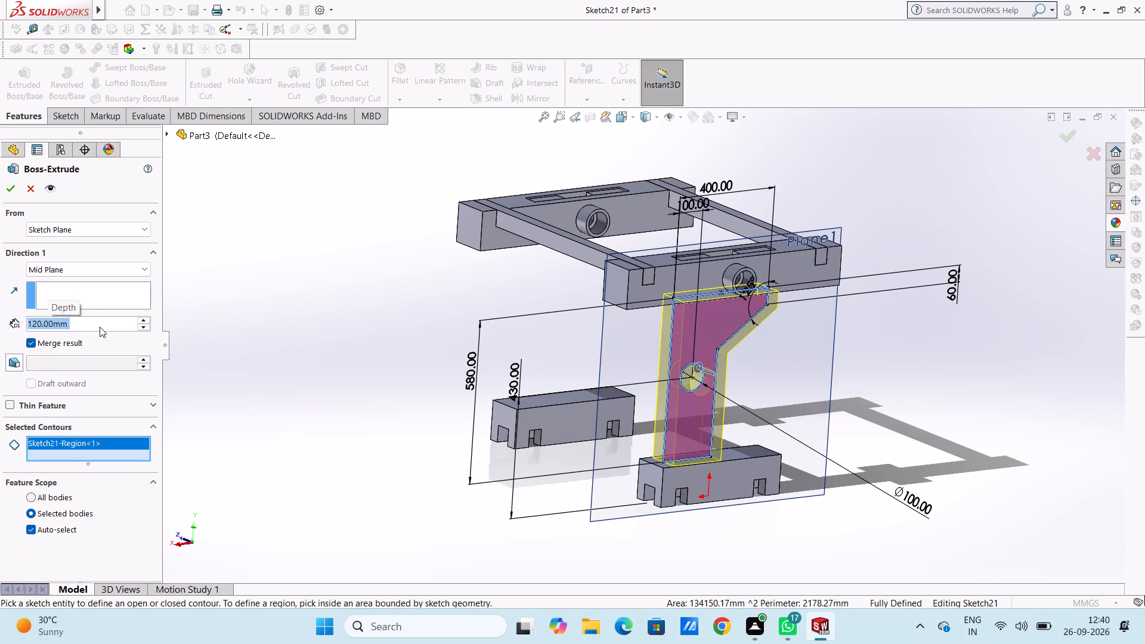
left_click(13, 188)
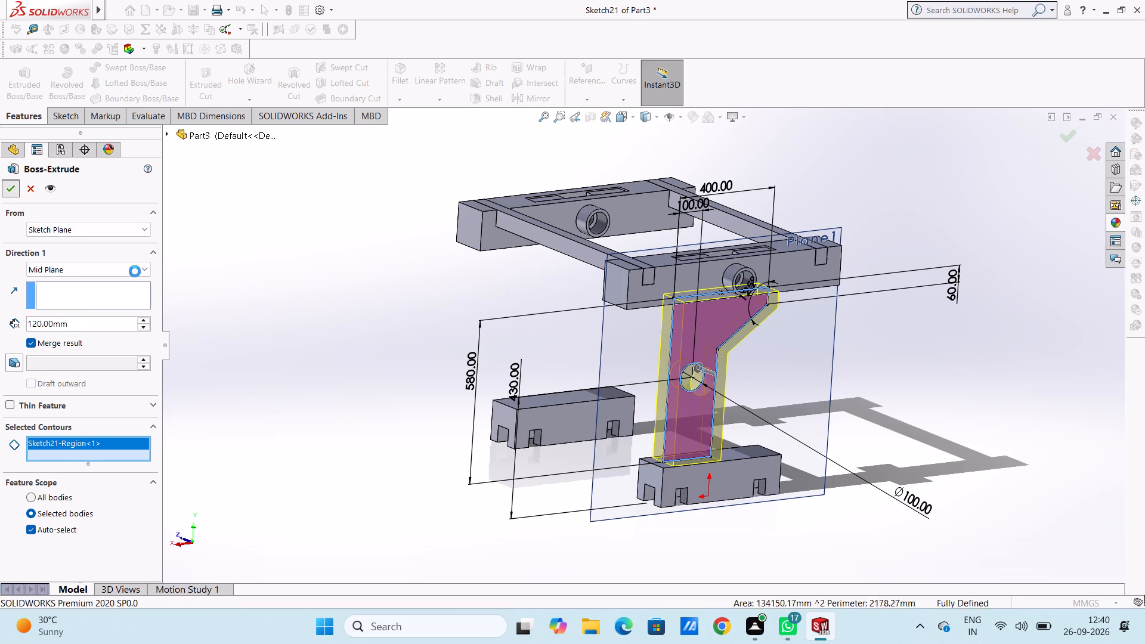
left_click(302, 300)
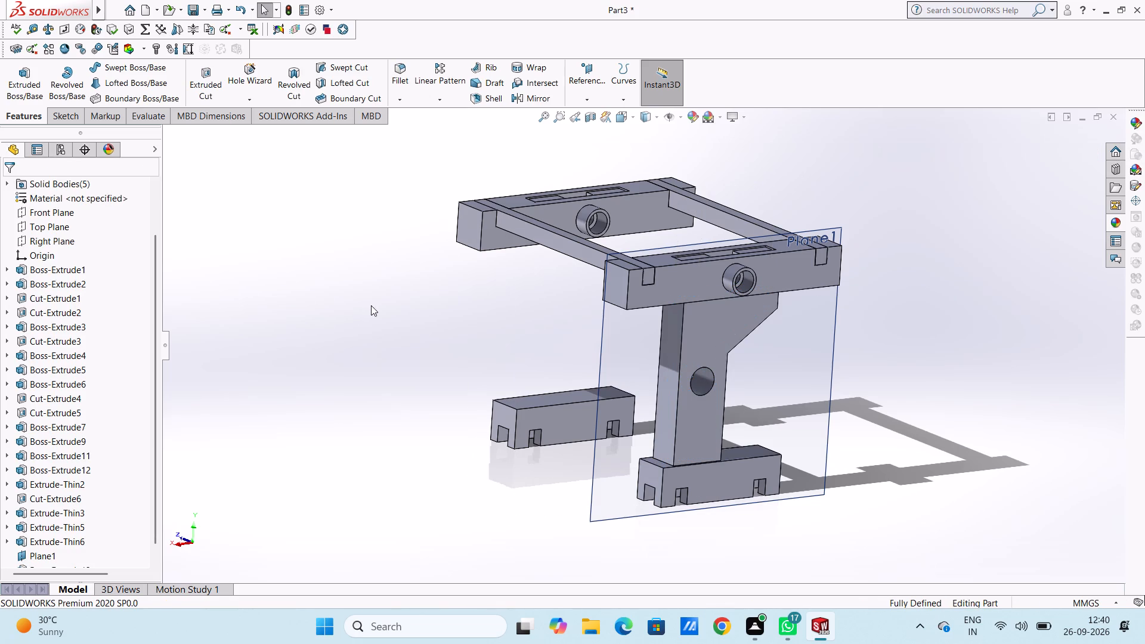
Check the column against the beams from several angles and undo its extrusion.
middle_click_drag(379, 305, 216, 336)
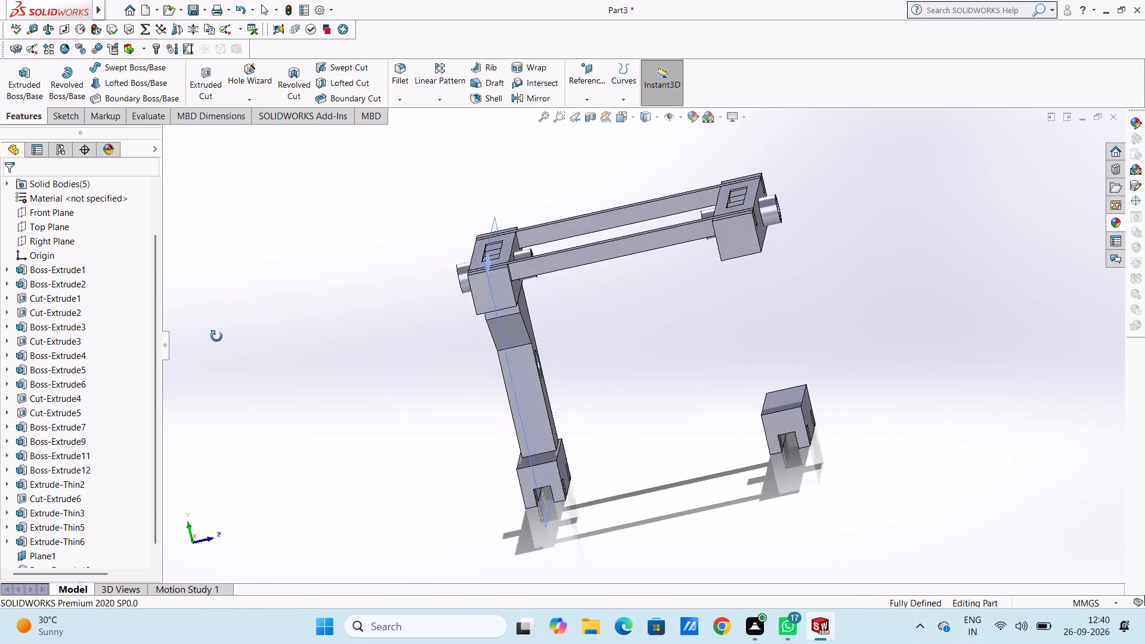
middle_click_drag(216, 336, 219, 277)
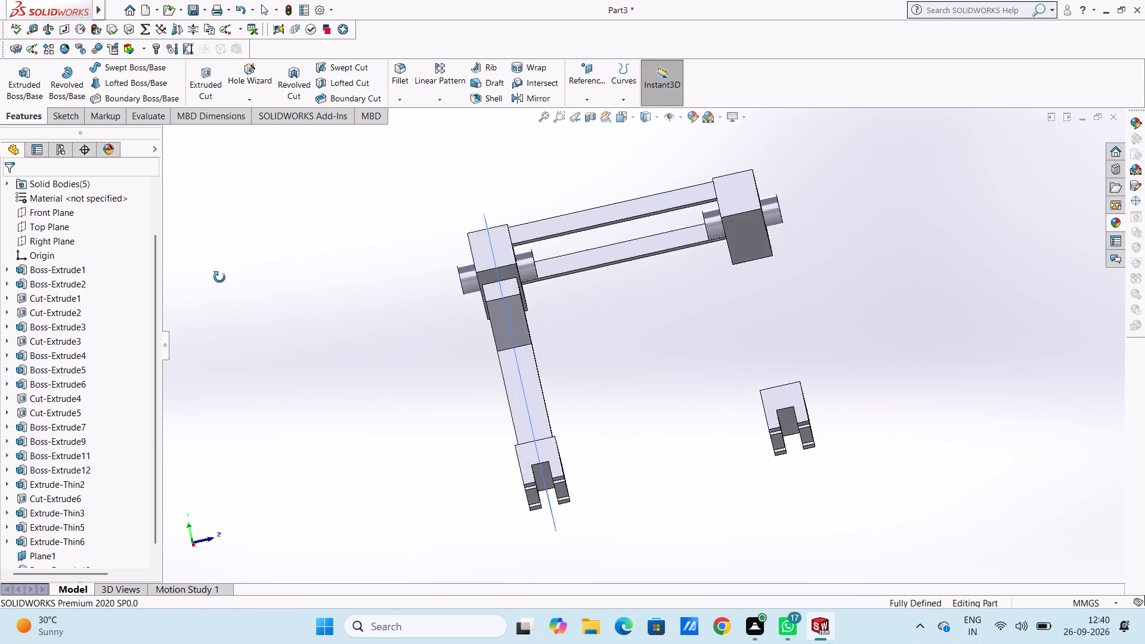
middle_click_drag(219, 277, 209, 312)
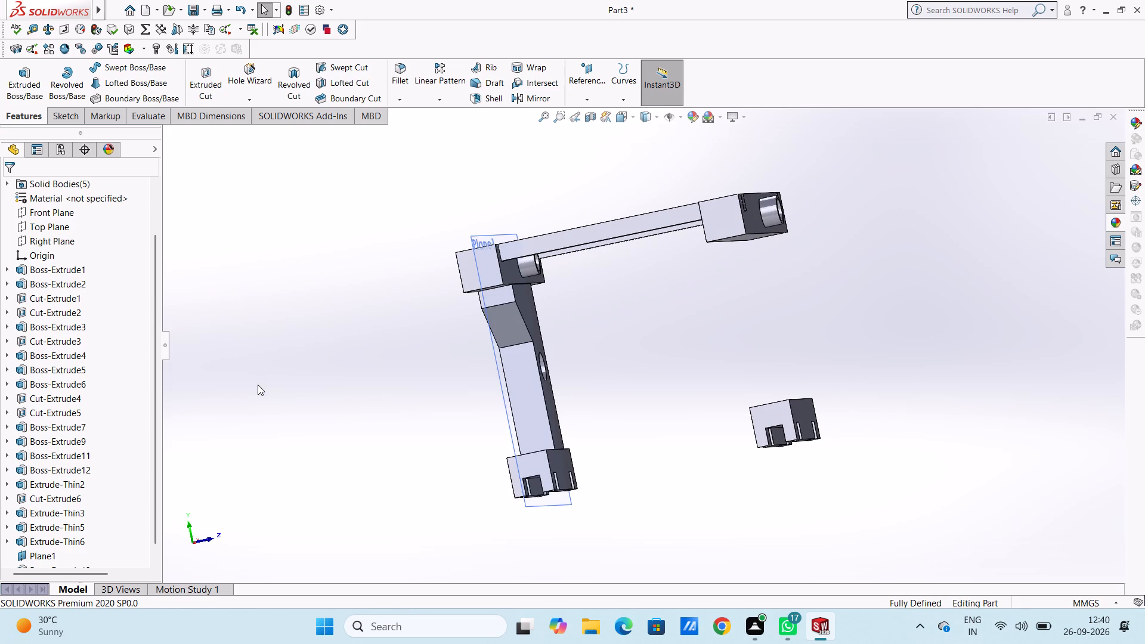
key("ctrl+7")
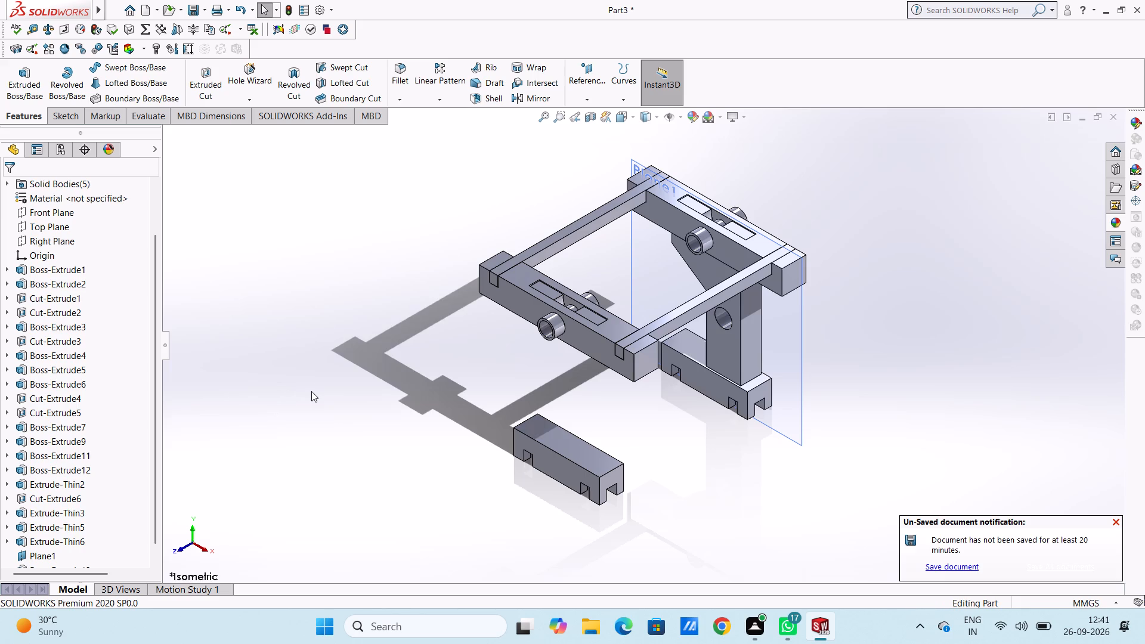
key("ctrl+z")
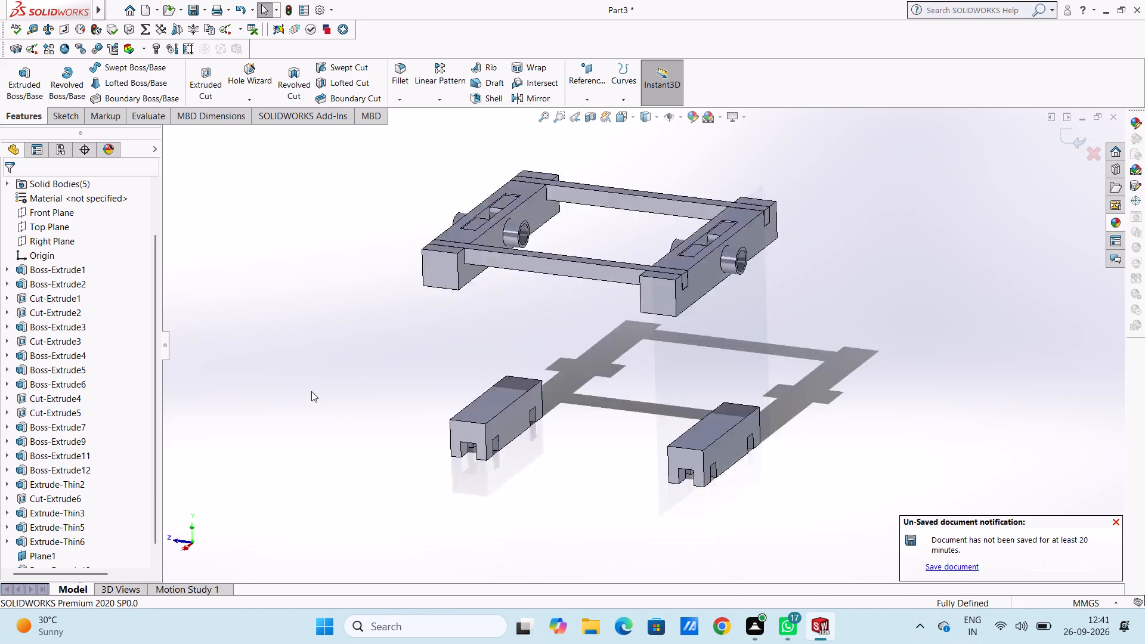
Extrude the column profile region around the circle as a Mid Plane boss 100 mm deep, with merged result.
left_click(13, 115)
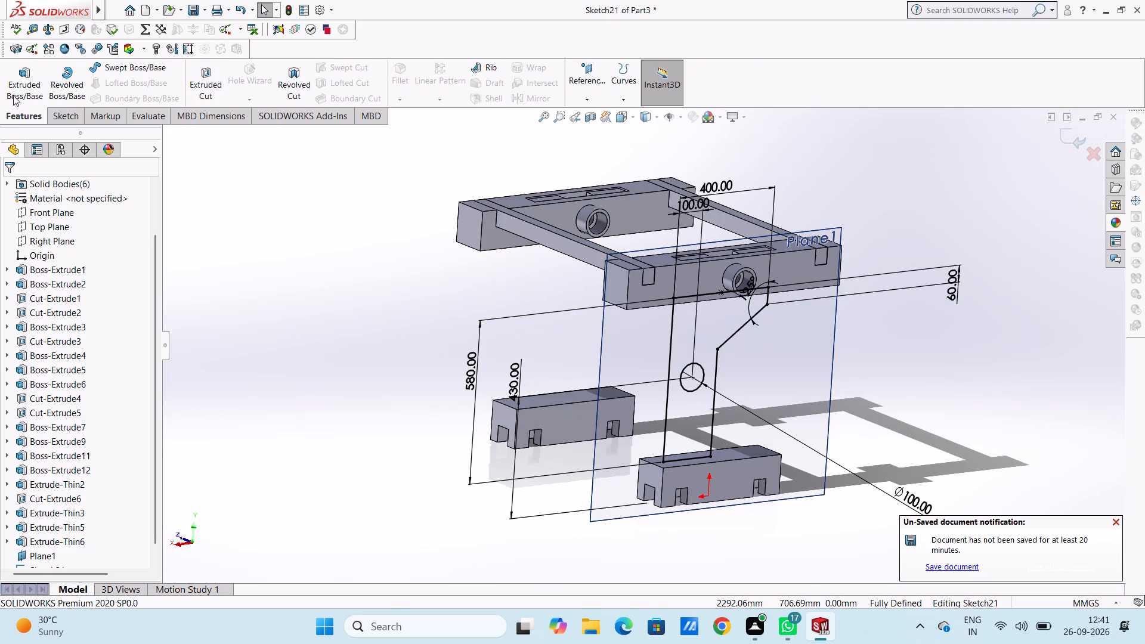
left_click(14, 82)
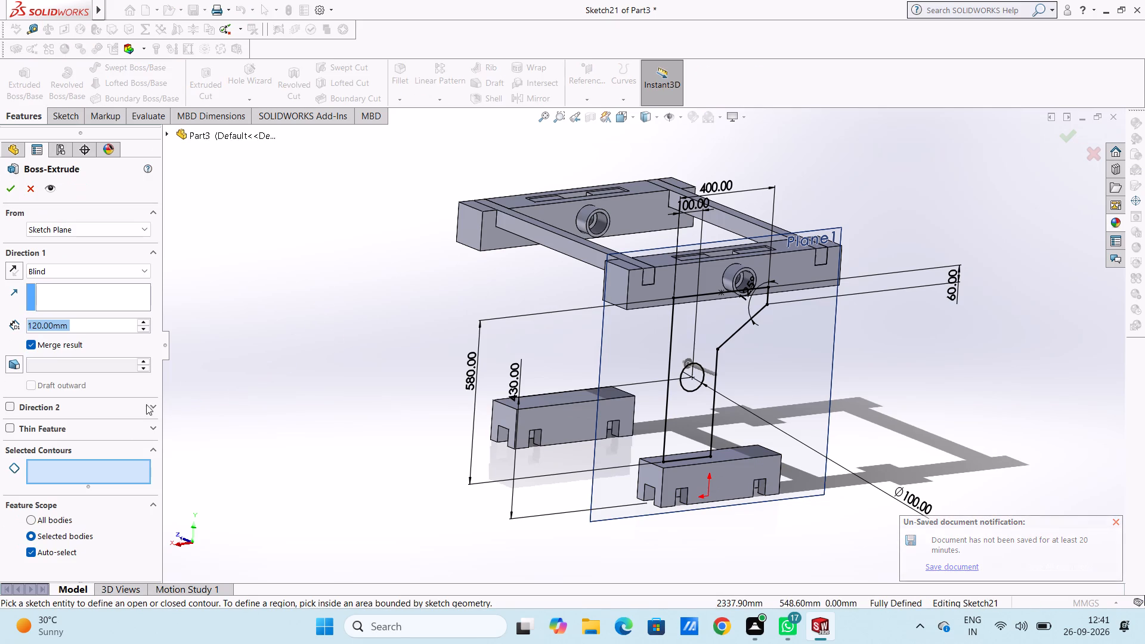
left_click(686, 338)
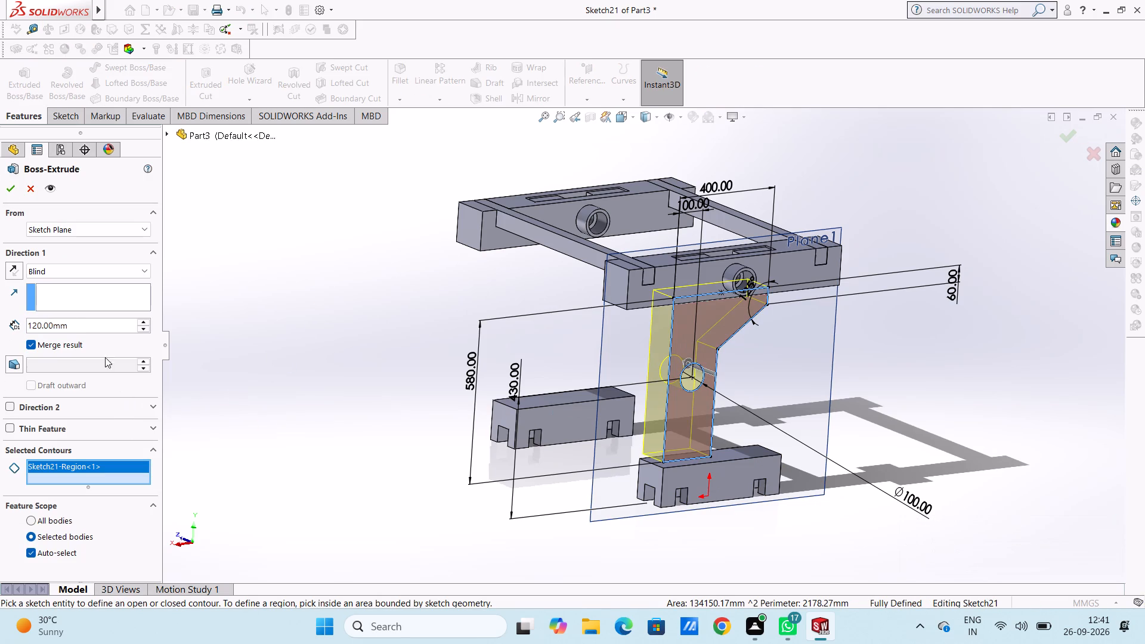
left_click(101, 329)
left_click(104, 267)
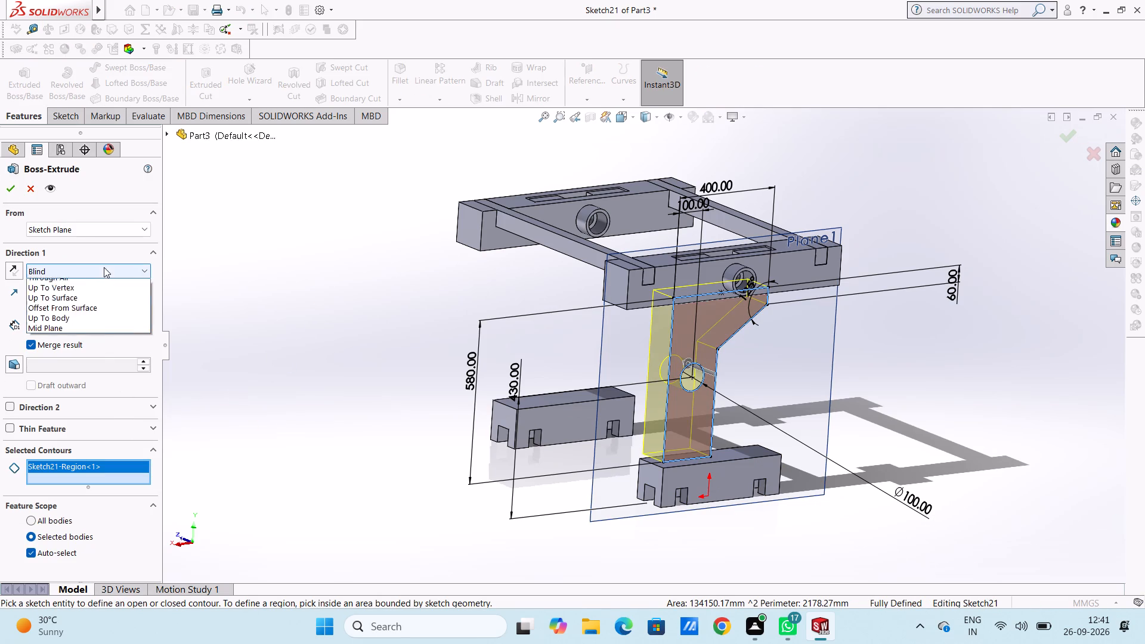
left_click(98, 343)
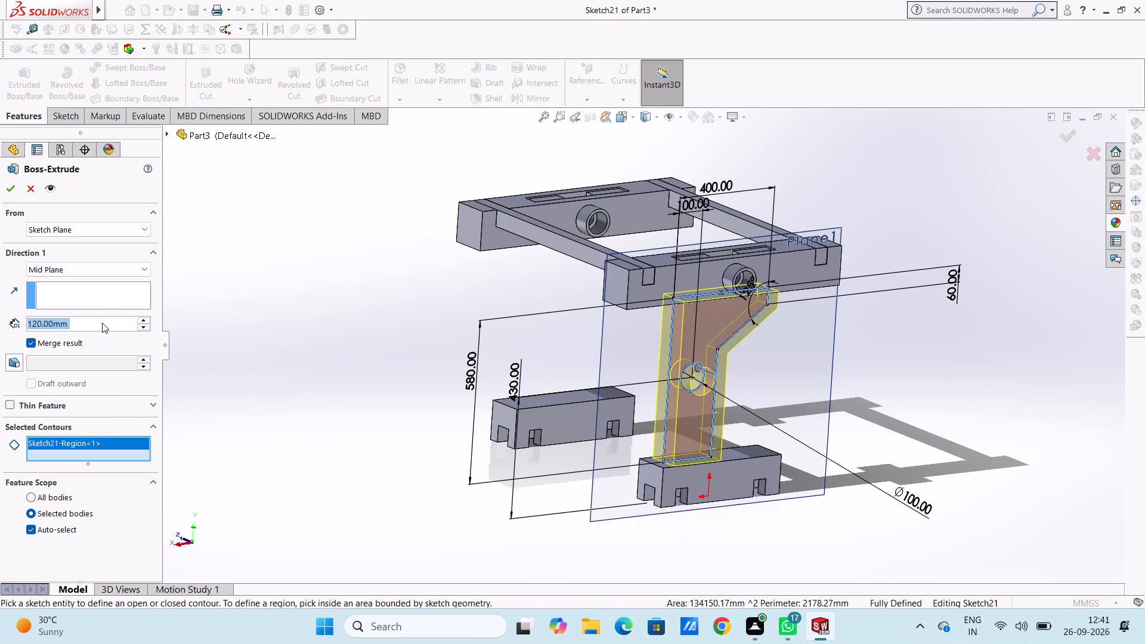
type("100")
key("Return")
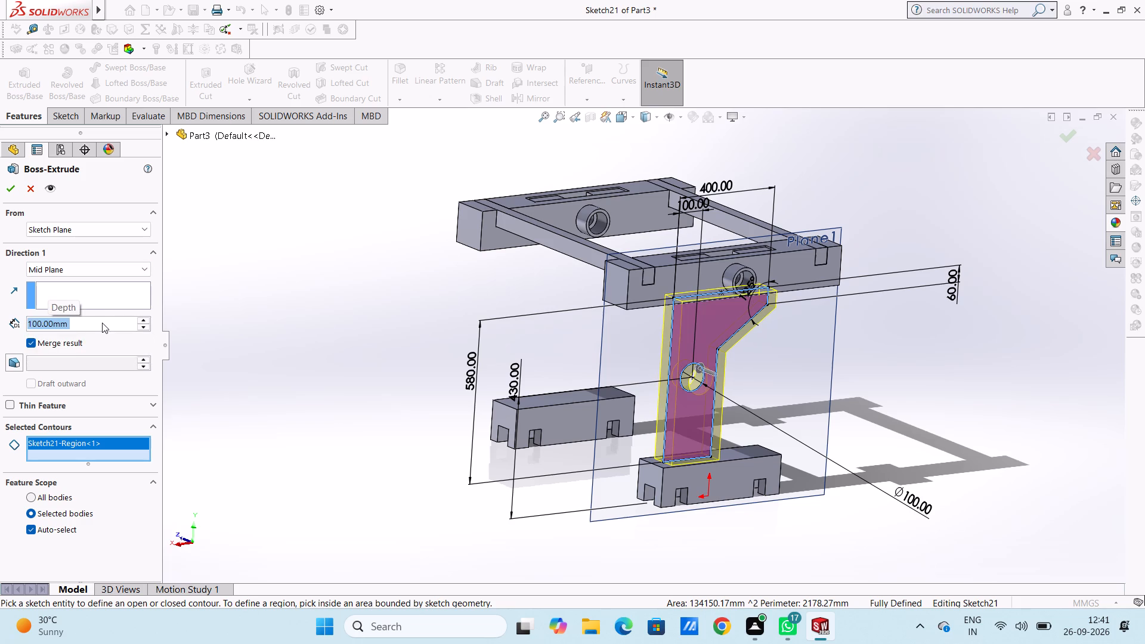
left_click(7, 190)
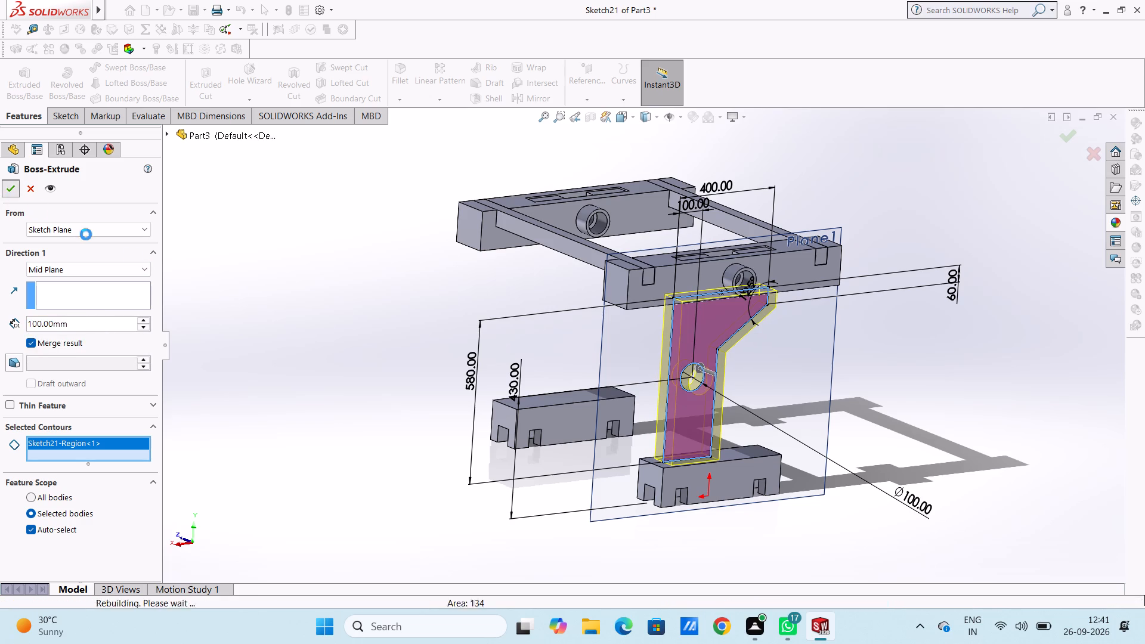
left_click(290, 300)
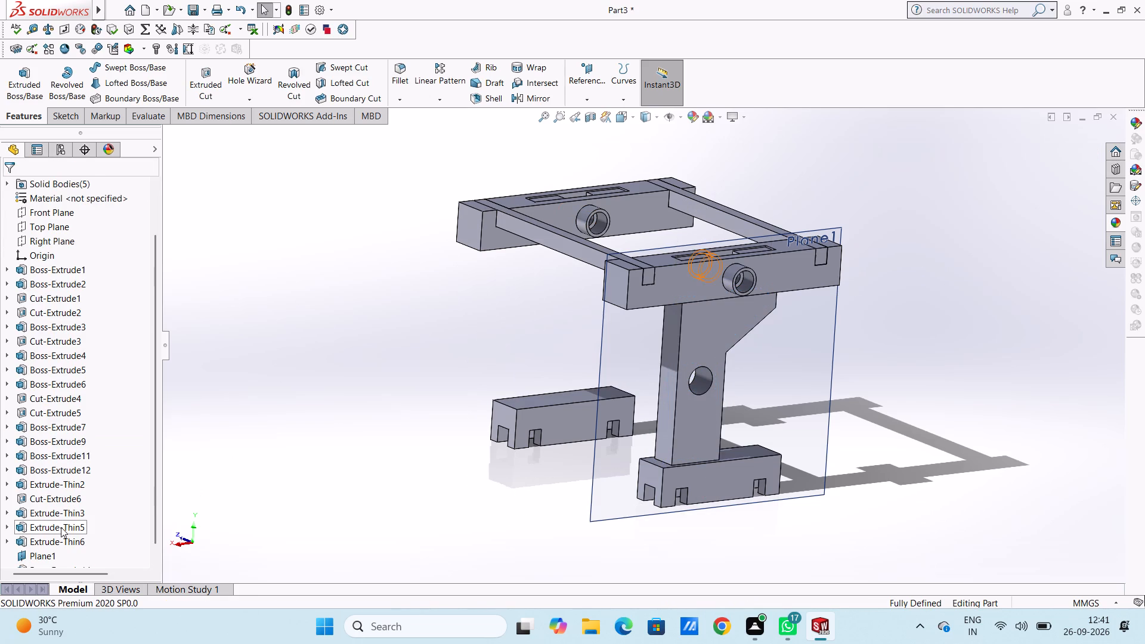
Hide Plane1, the reference plane running through the column.
scroll(61, 526, "down", 6)
left_click(57, 538)
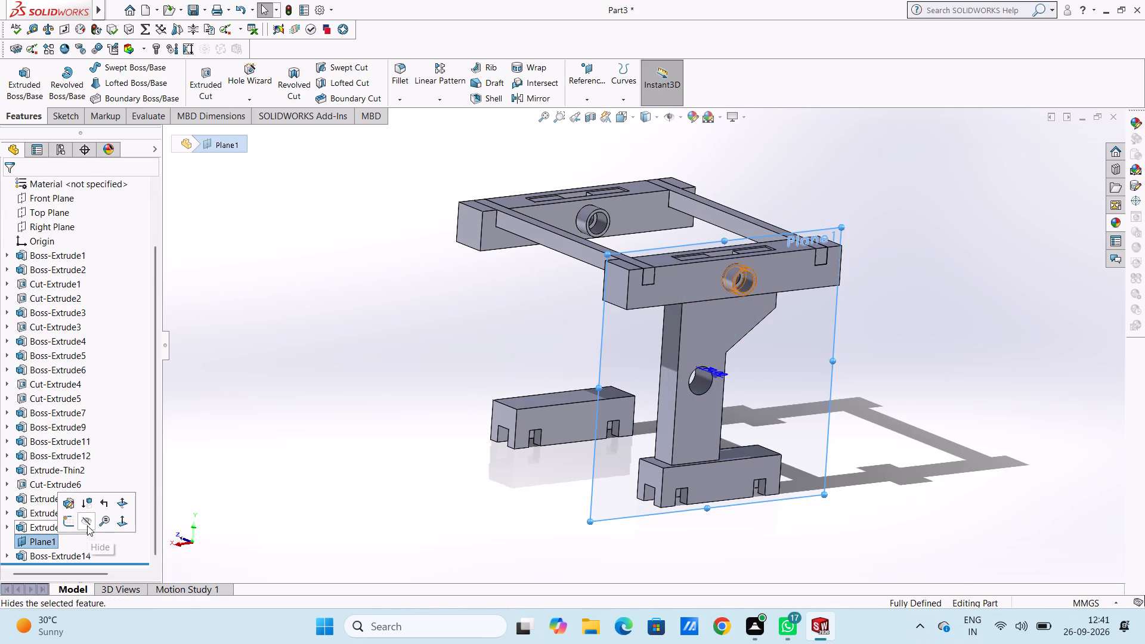
left_click(87, 525)
left_click(266, 485)
Examine the new column and how it meets the upper and lower beams from several angles.
middle_click_drag(325, 365, 391, 405)
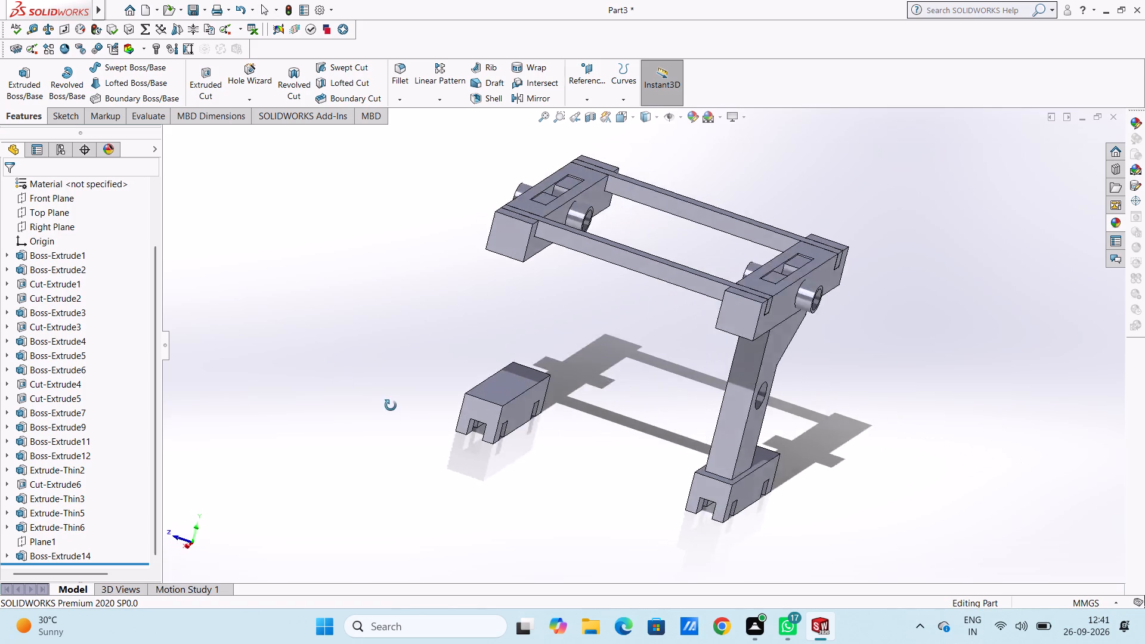
middle_click_drag(391, 405, 531, 525)
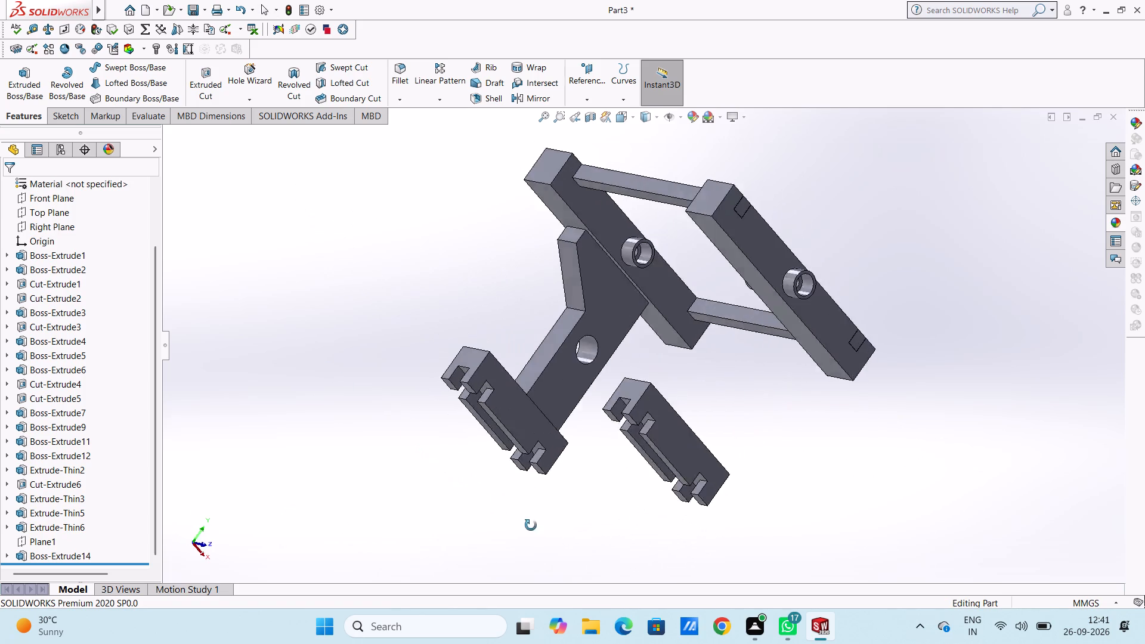
middle_click_drag(531, 525, 645, 580)
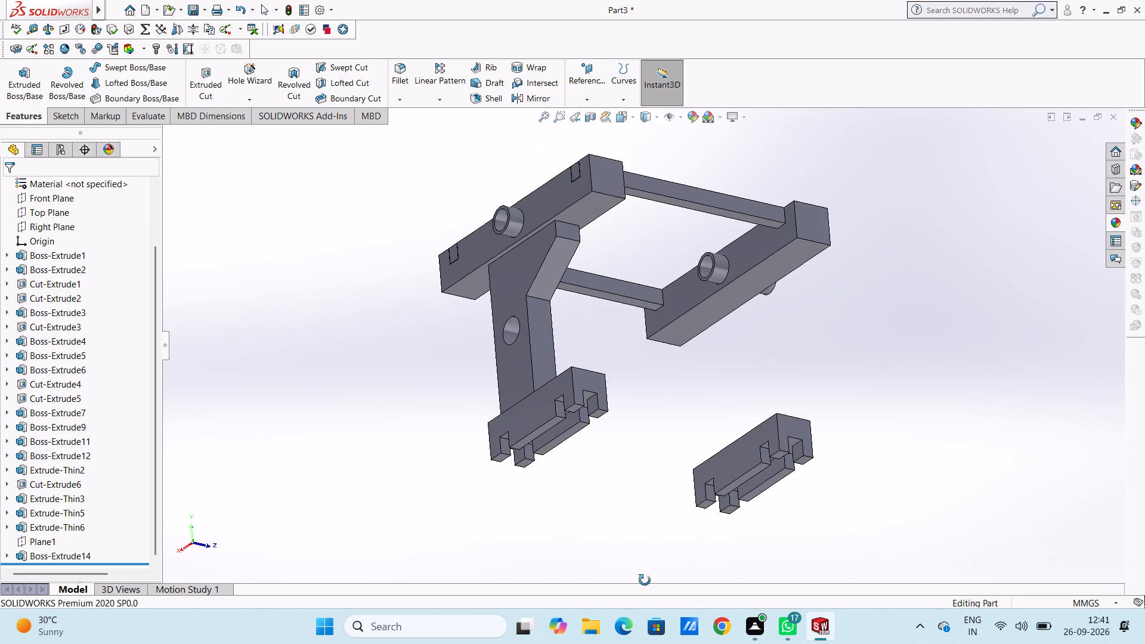
middle_click_drag(645, 580, 633, 582)
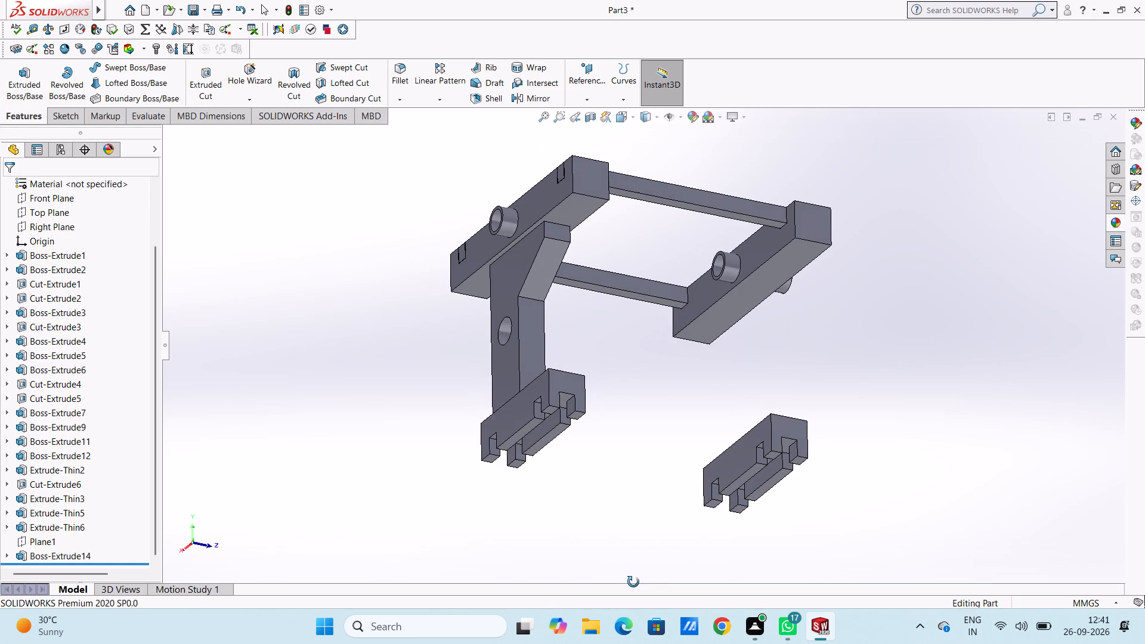
middle_click_drag(633, 582, 654, 639)
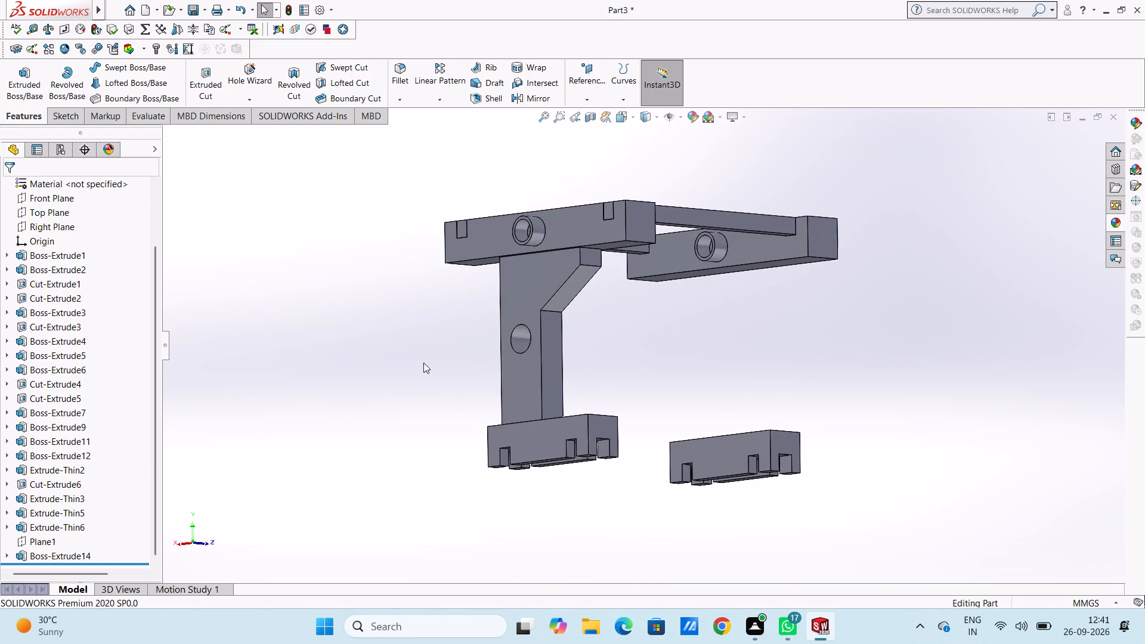
middle_click_drag(423, 362, 375, 451)
middle_click_drag(472, 342, 547, 372)
middle_click(507, 331)
scroll(512, 319, "up", 3)
middle_click_drag(523, 327, 466, 258)
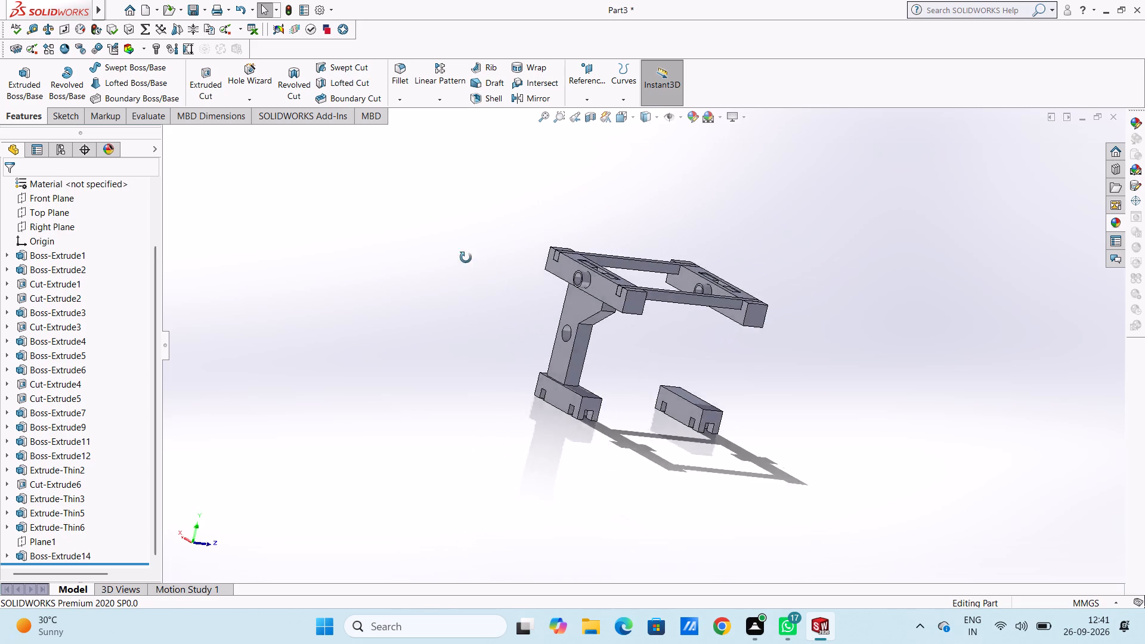
middle_click_drag(466, 258, 451, 314)
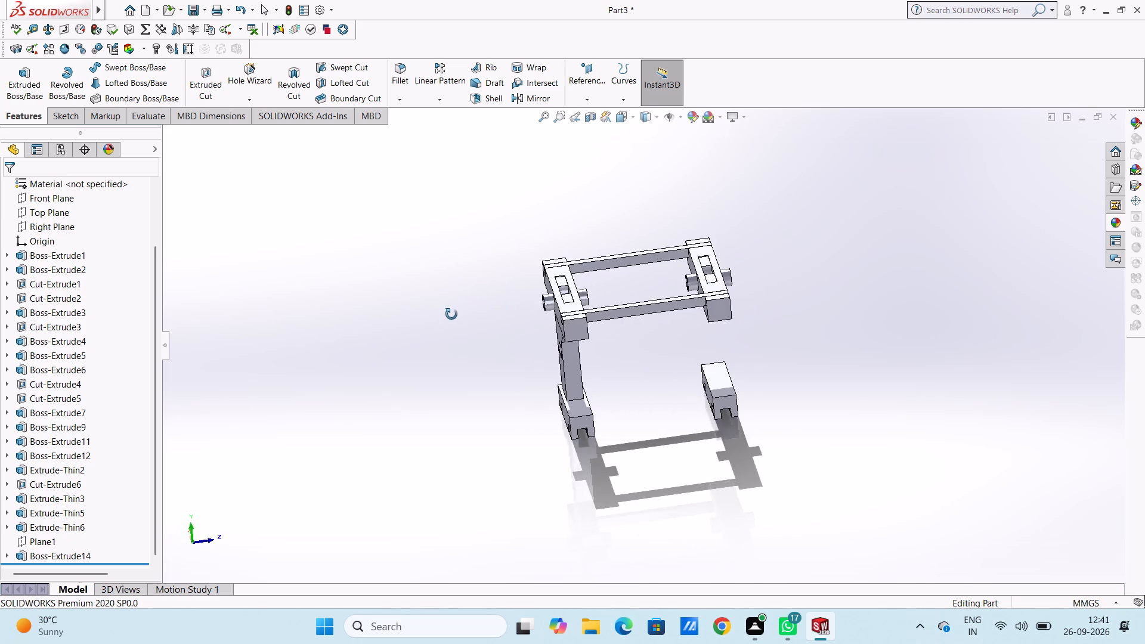
middle_click_drag(451, 314, 450, 290)
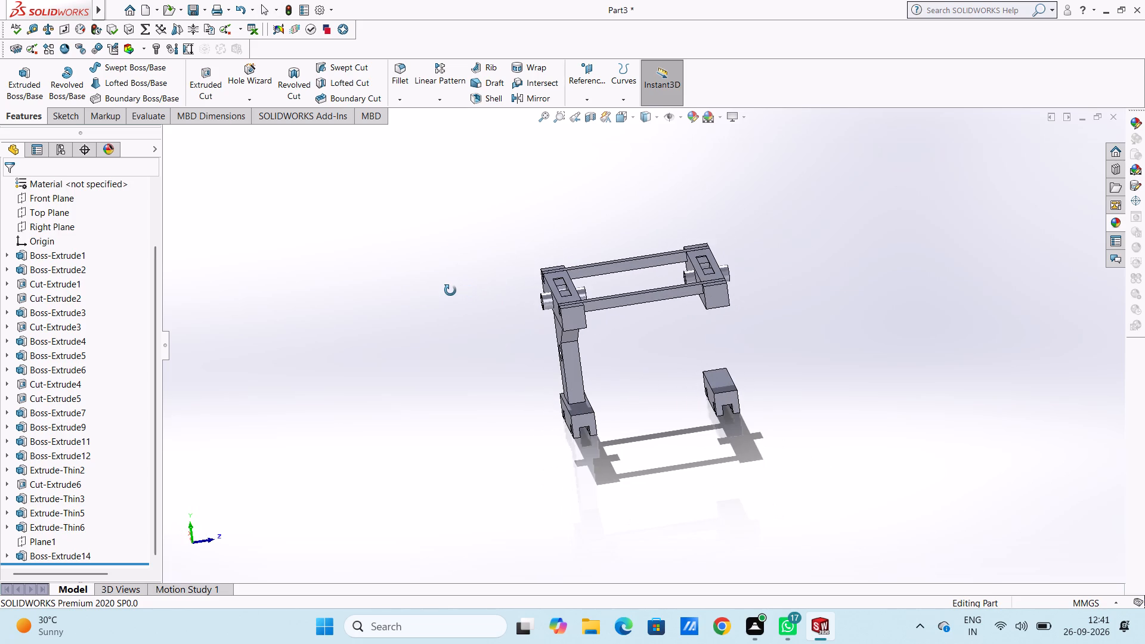
middle_click_drag(450, 290, 459, 333)
Start a reference plane offset 800 mm from the Front Plane, towards the opposite upper beam.
key("ctrl+5")
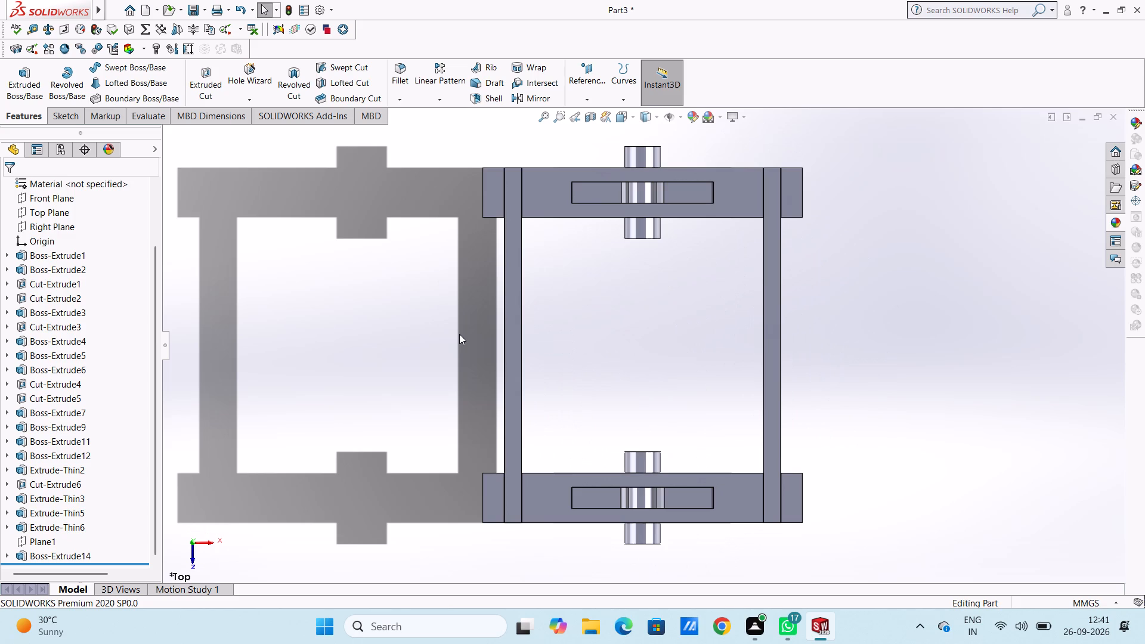
middle_click_drag(430, 357, 441, 309)
key("ctrl+5")
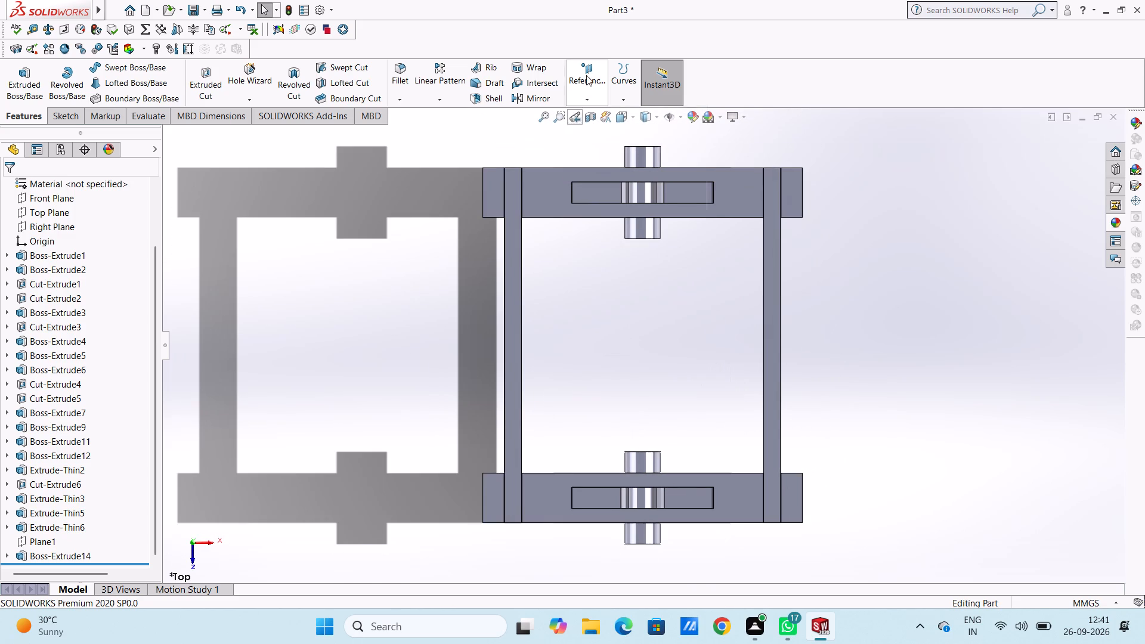
left_click(586, 75)
left_click(593, 113)
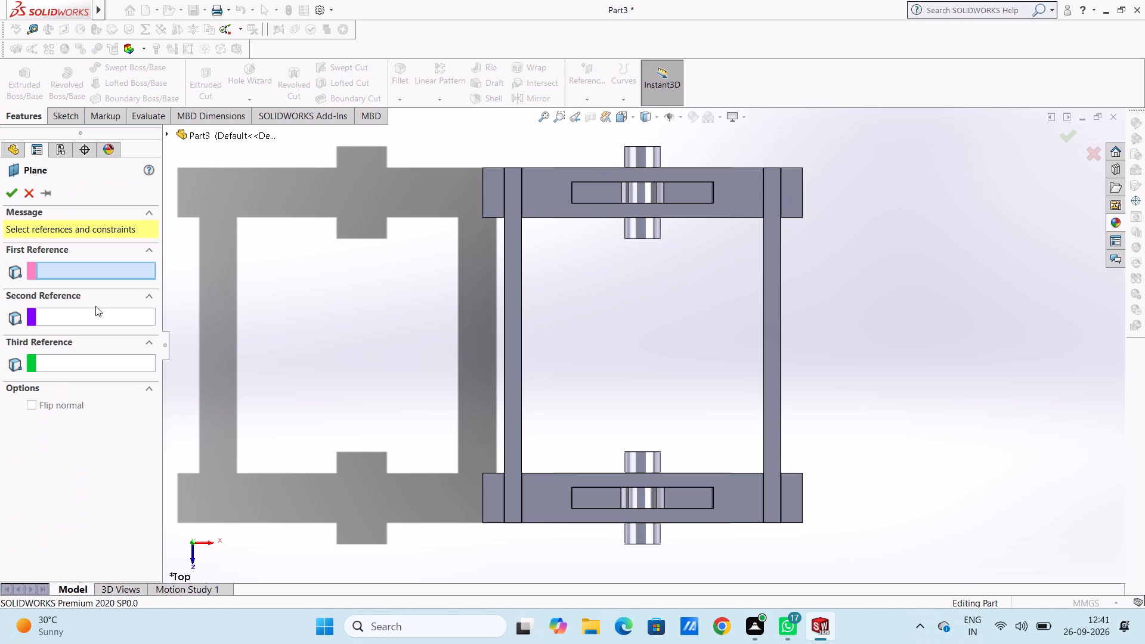
left_click(225, 133)
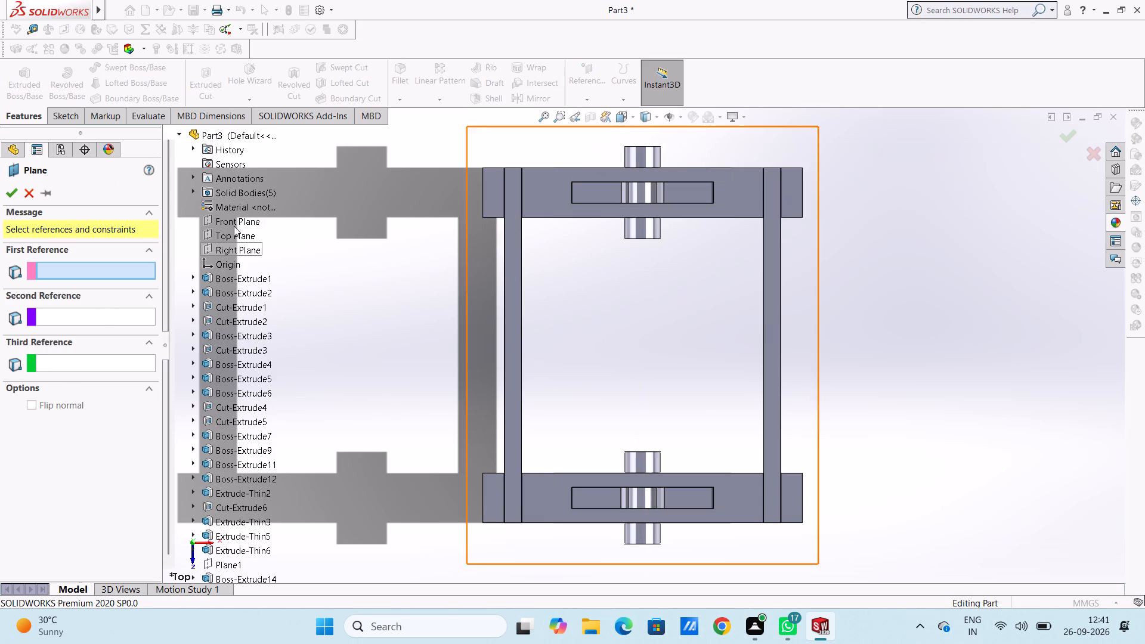
left_click(234, 225)
double_click(94, 375)
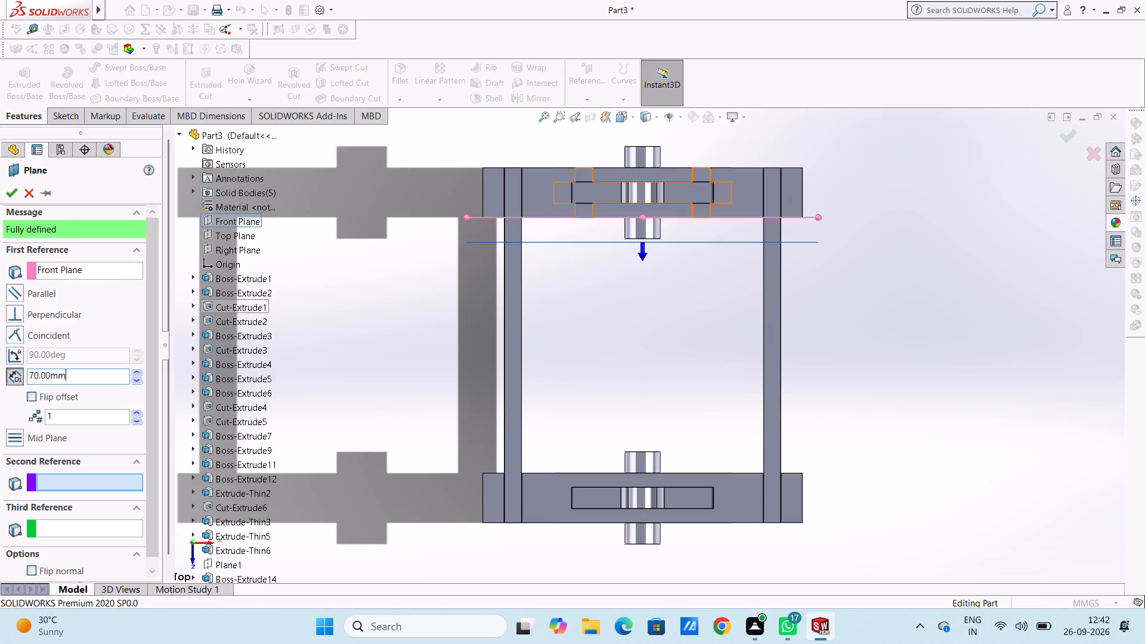
type("800")
key("Return")
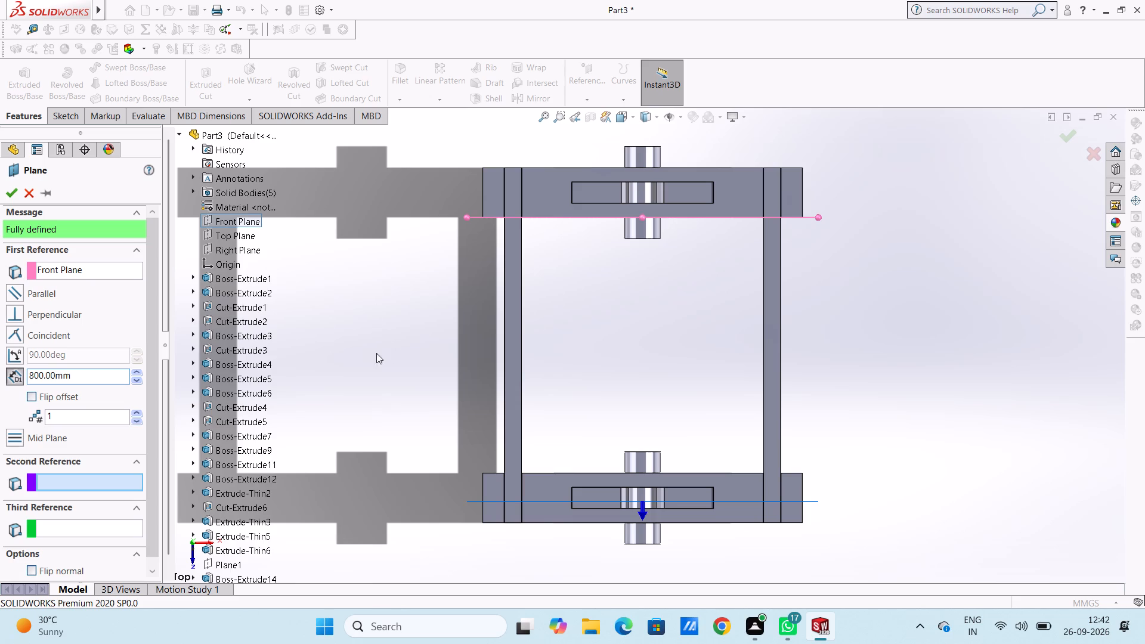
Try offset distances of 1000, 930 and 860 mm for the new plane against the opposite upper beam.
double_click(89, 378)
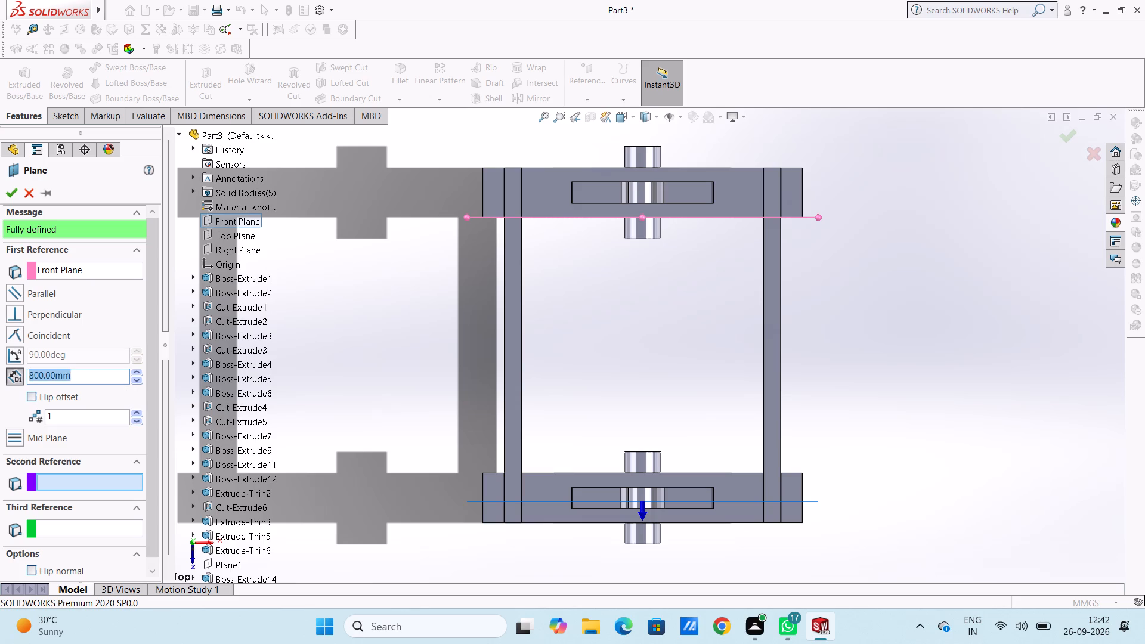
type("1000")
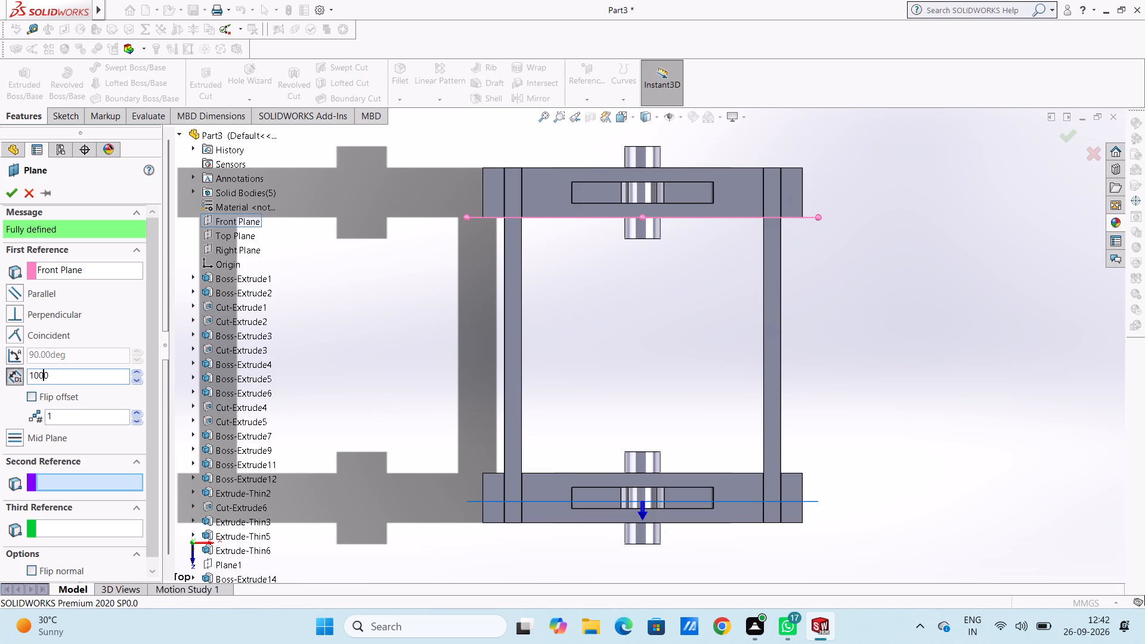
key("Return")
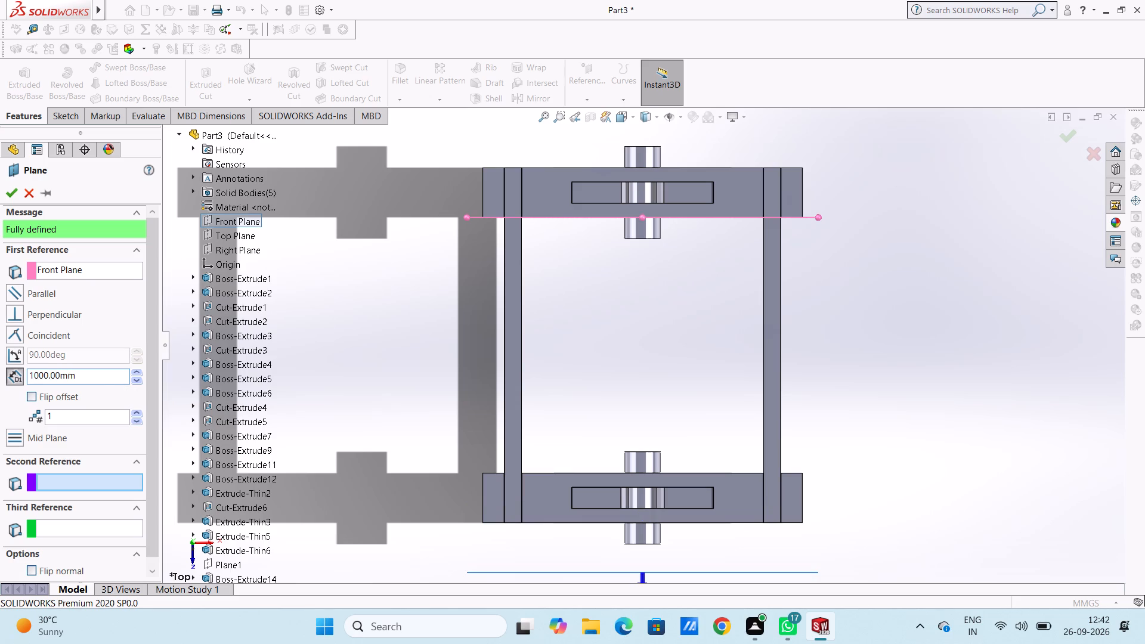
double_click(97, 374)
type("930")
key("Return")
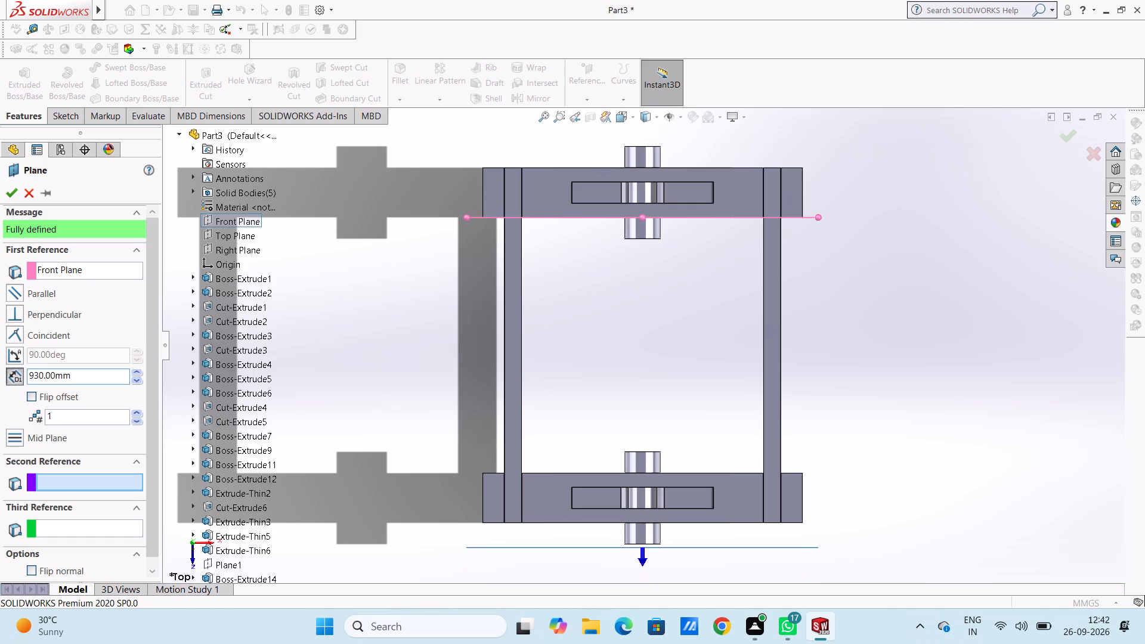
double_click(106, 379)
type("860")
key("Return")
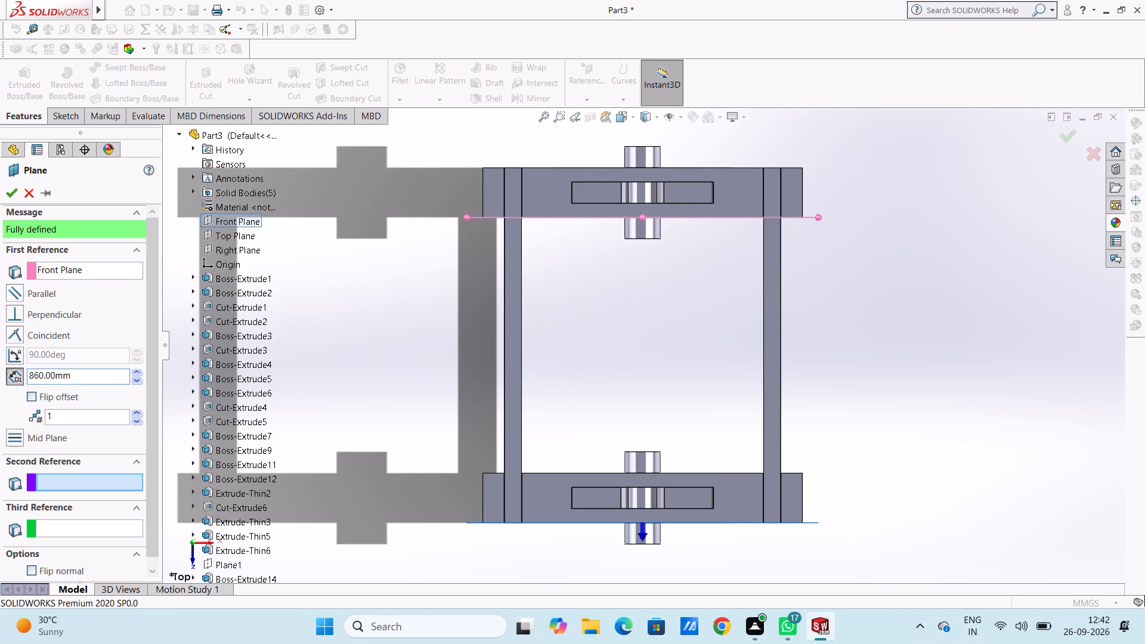
Set the new plane's offset from the Front Plane to 790 mm and create it.
double_click(96, 377)
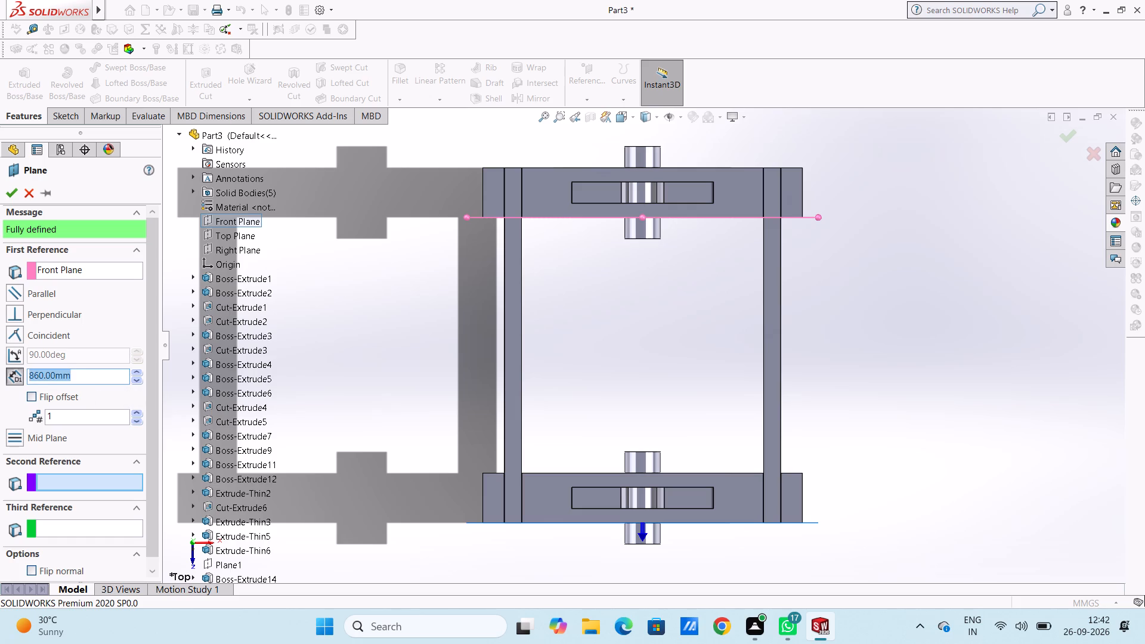
type("790")
key("Return")
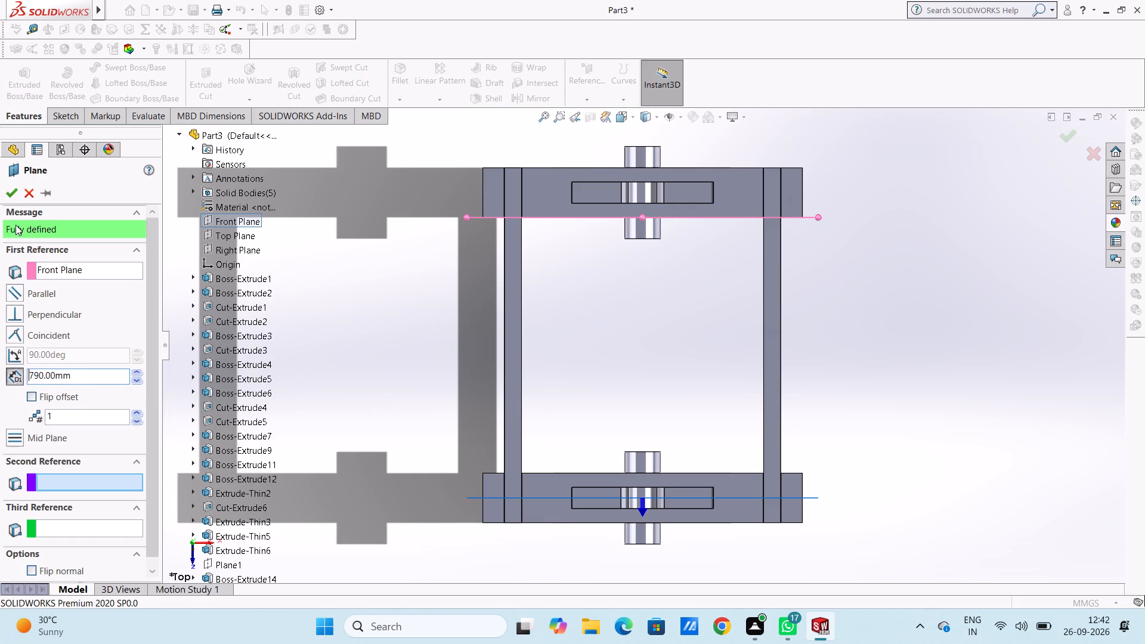
left_click(12, 190)
left_click(303, 308)
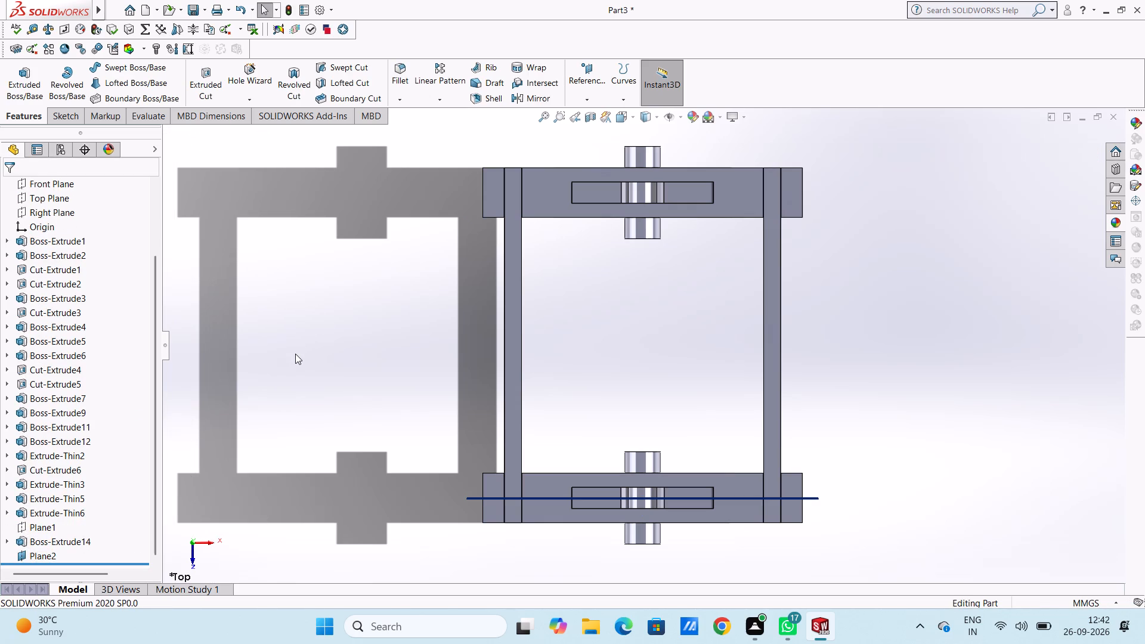
key("ctrl+1")
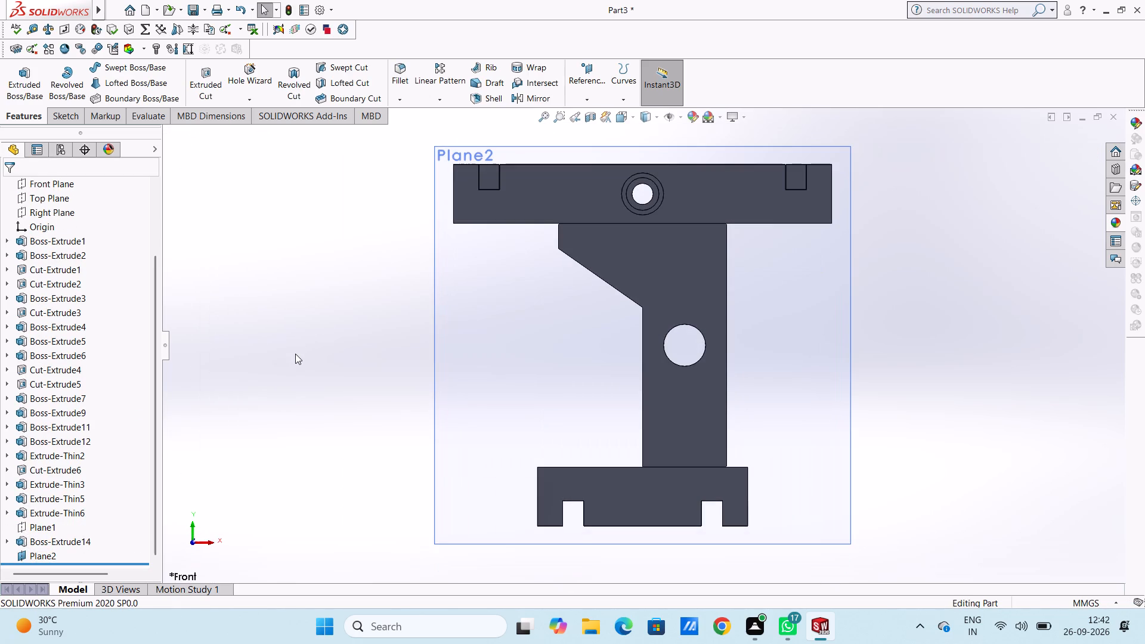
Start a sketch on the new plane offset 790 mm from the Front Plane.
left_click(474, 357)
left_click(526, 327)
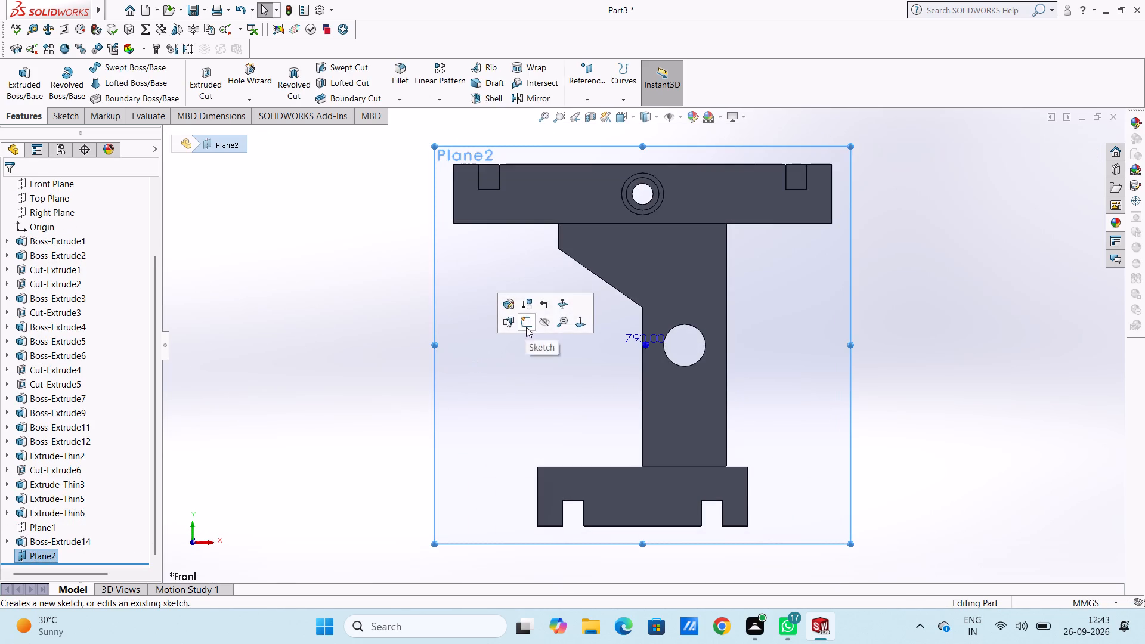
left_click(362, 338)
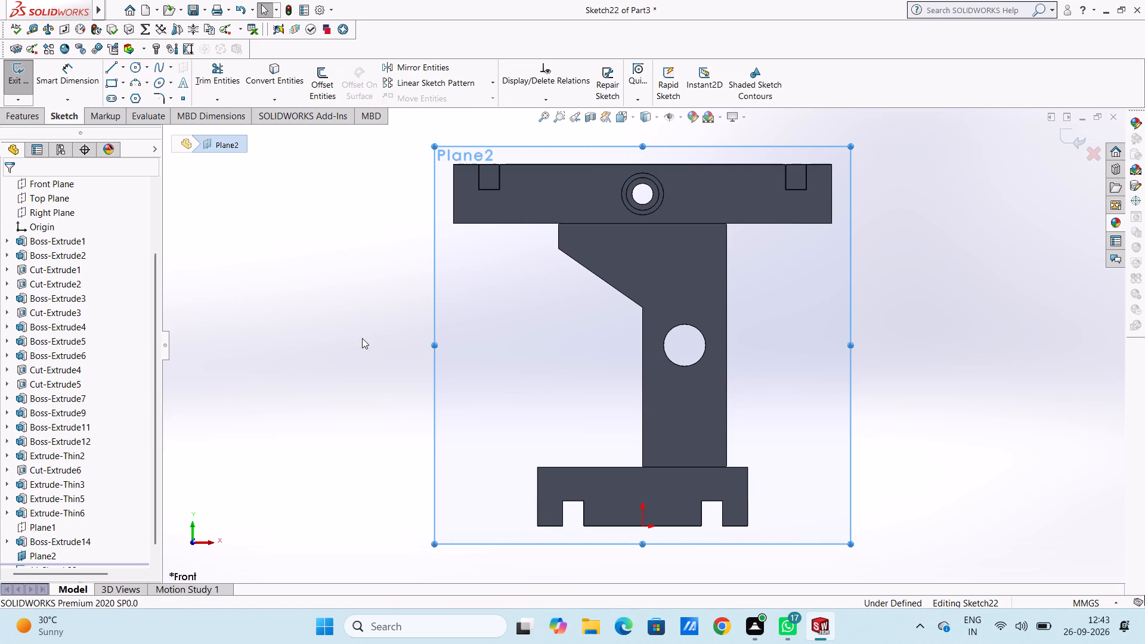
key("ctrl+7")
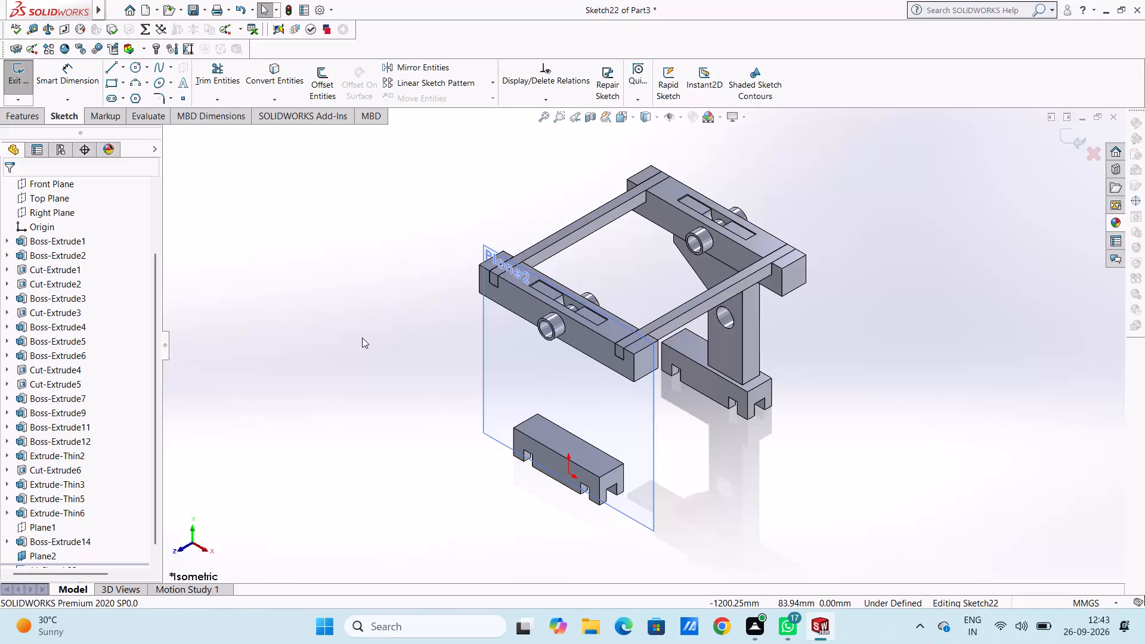
Undo the new sketch, the 790 mm offset plane and the column extrusion, going back into the column profile sketch.
key("ctrl+z")
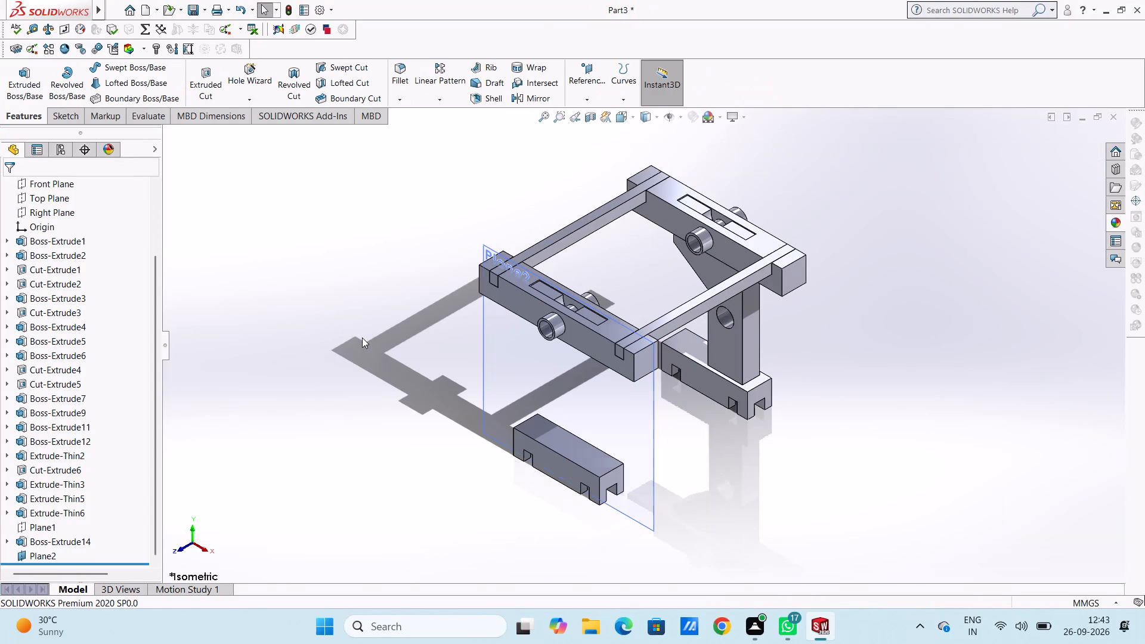
key("ctrl+z")
key("ctrl+z")
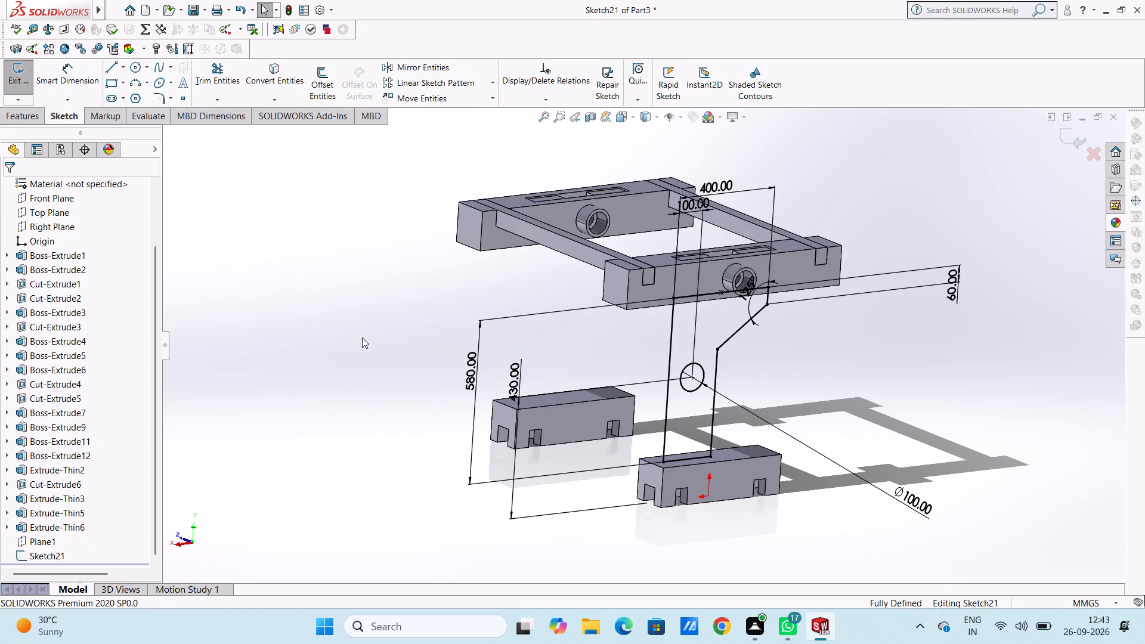
Examine the column profile sketch against the upper and lower beams from the front, back and oblique views.
key("ctrl+1")
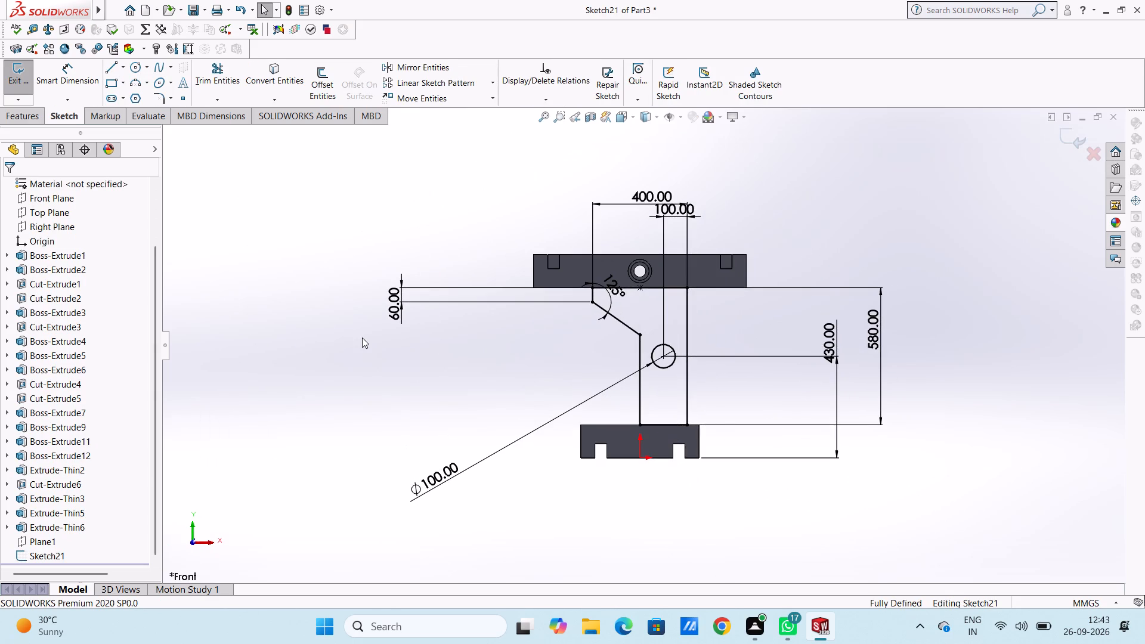
key("ctrl+2")
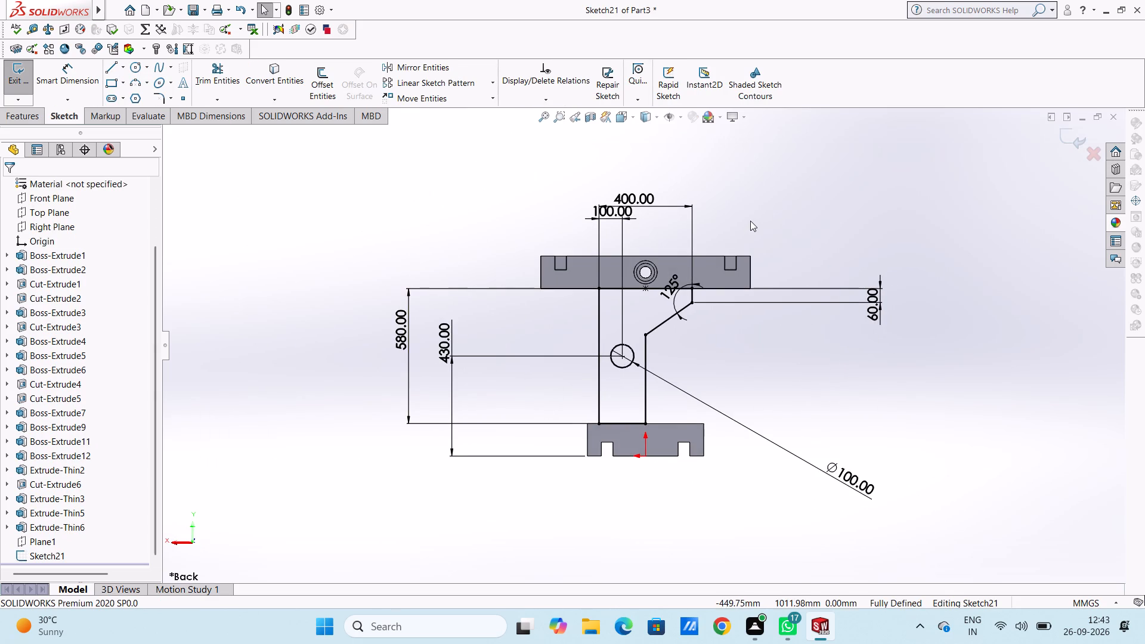
middle_click_drag(750, 221, 741, 234)
middle_click(742, 234)
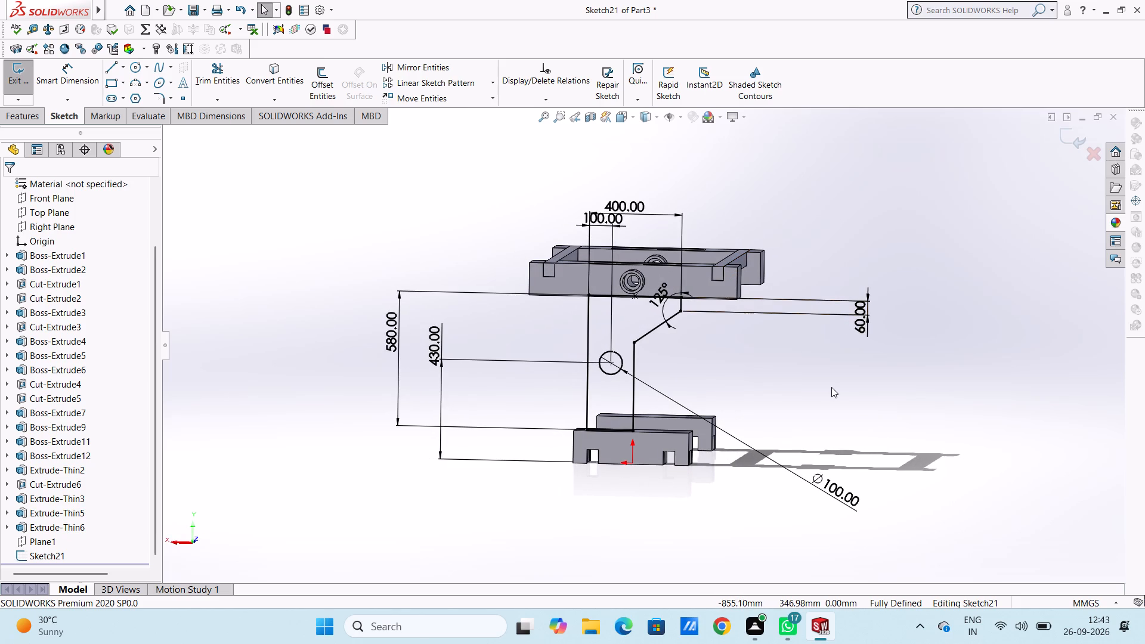
key("ctrl+7")
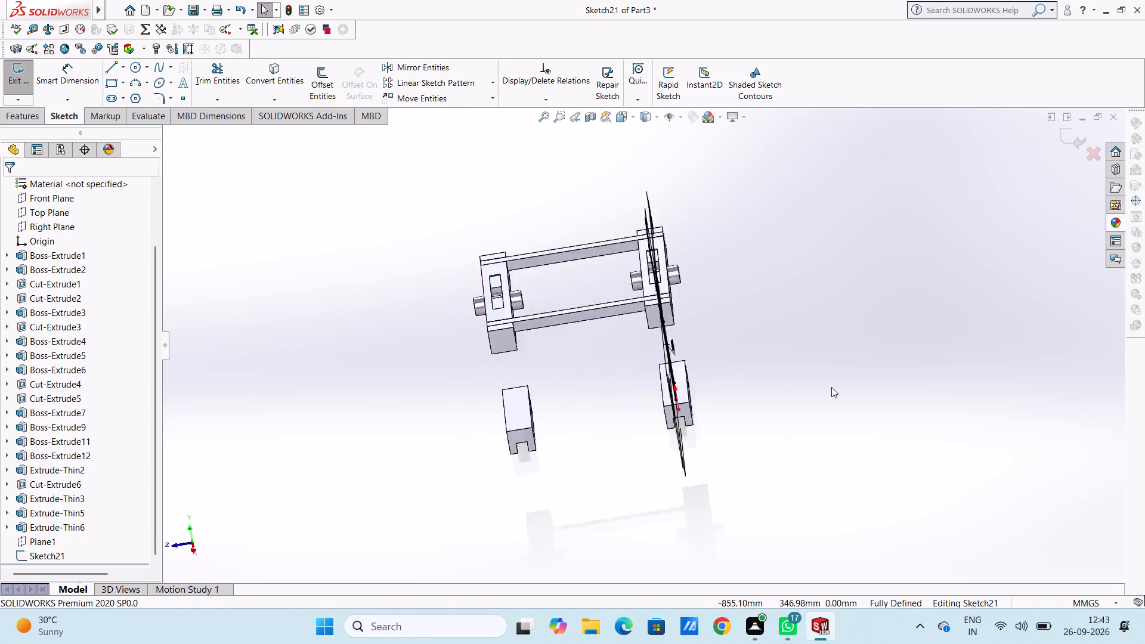
key("ctrl+2")
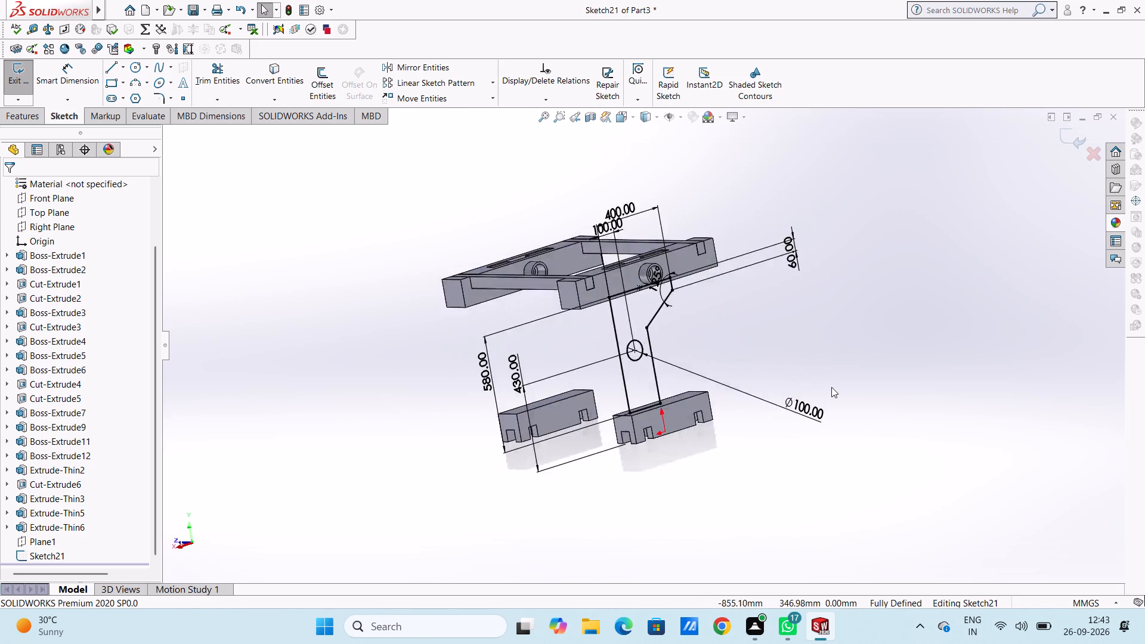
scroll(721, 357, "down", 6)
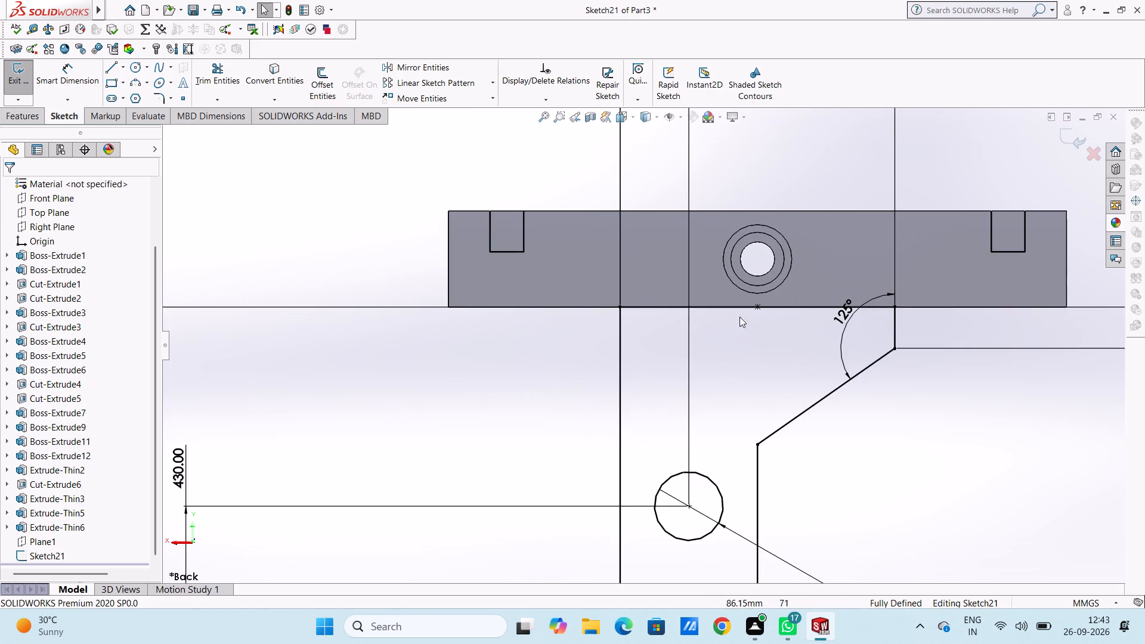
scroll(820, 389, "up", 5)
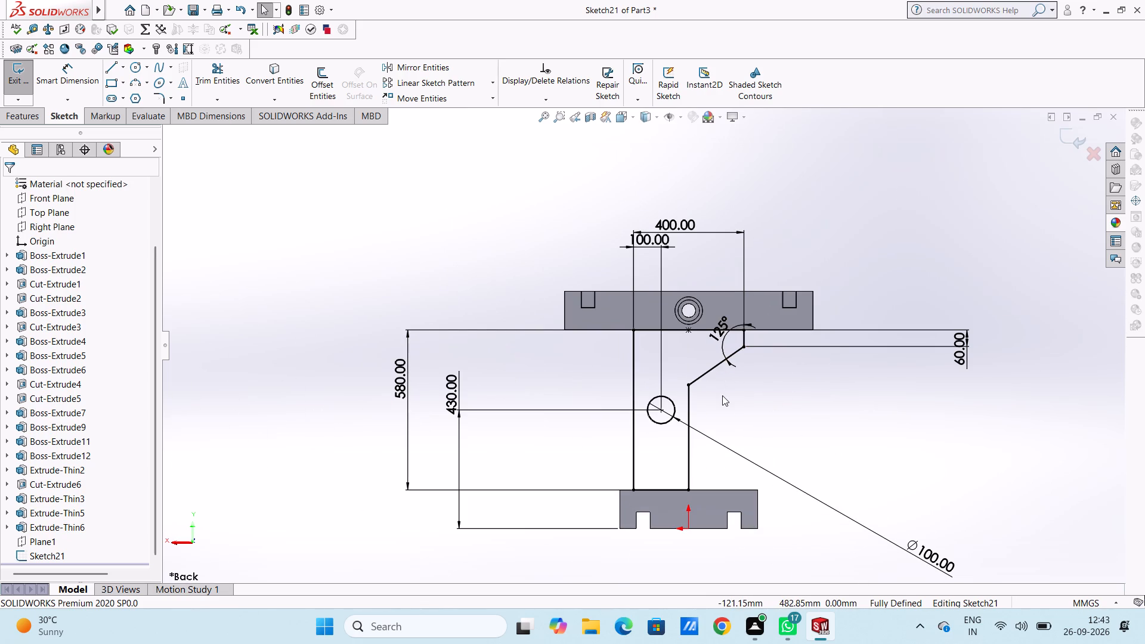
Undo the column sketch's hole circle with its dimensions and the 580 mm height dimension.
key("ctrl+z")
key("ctrl+z")
key("ctrl+z")
key("ctrl+z")
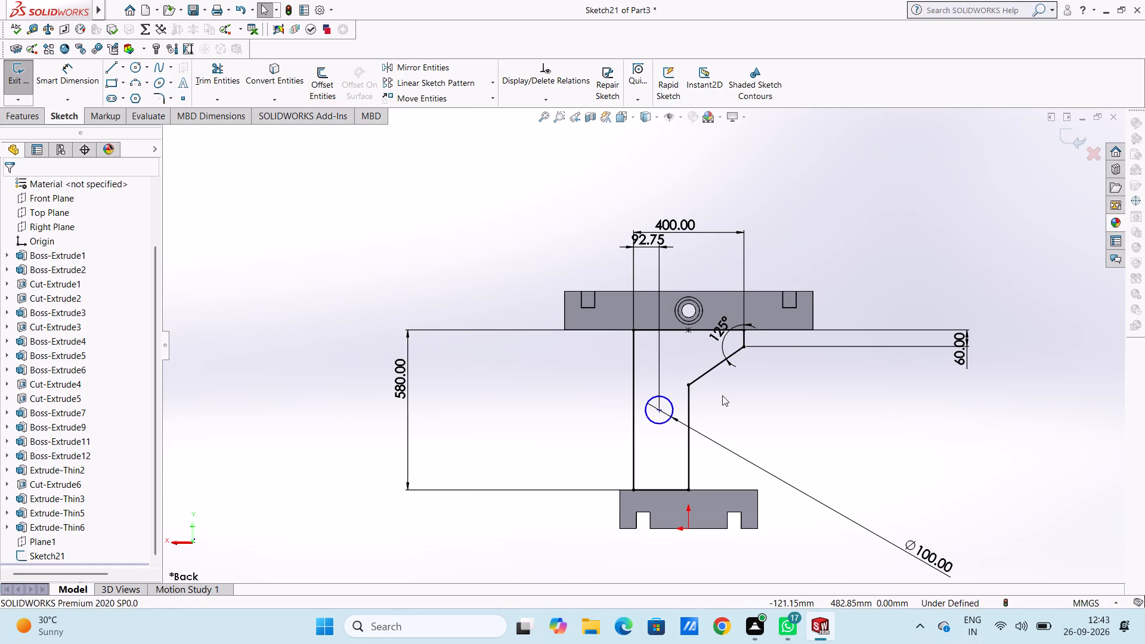
key("ctrl+z")
key("ctrl+z")
key("ctrl+z")
key("ctrl+z")
key("ctrl+z")
key("ctrl+z")
key("ctrl+z")
key("ctrl+z")
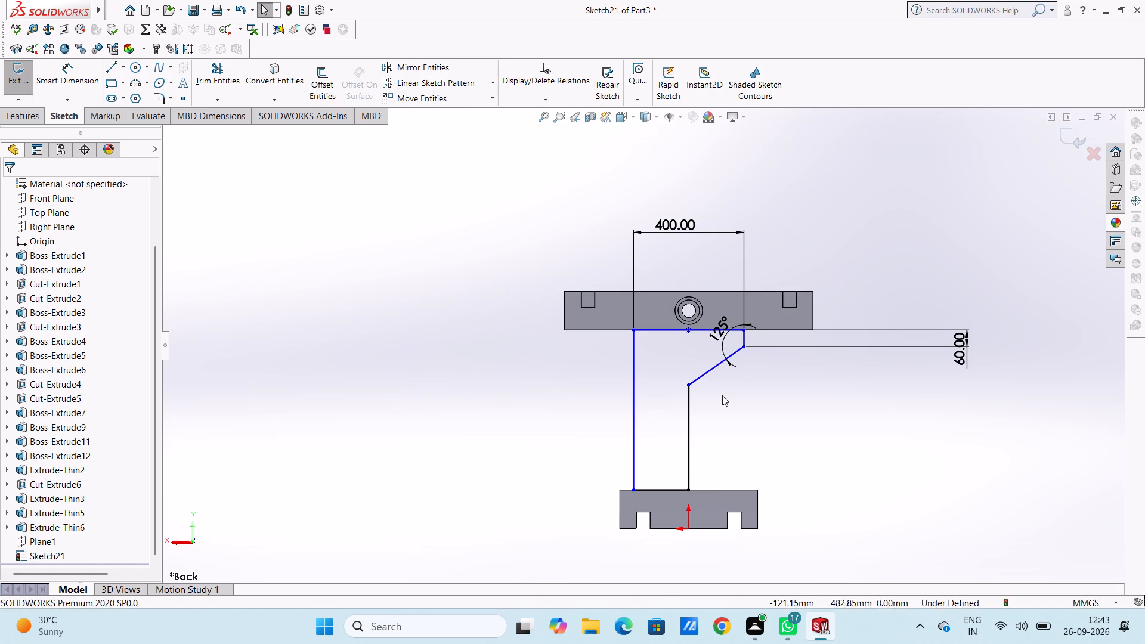
Keep undoing the column outline until only the 400 mm top line, its dimension and the undimensioned short vertical line remain.
key("ctrl+z")
key("ctrl+z")
key("ctrl+z")
key("ctrl+z")
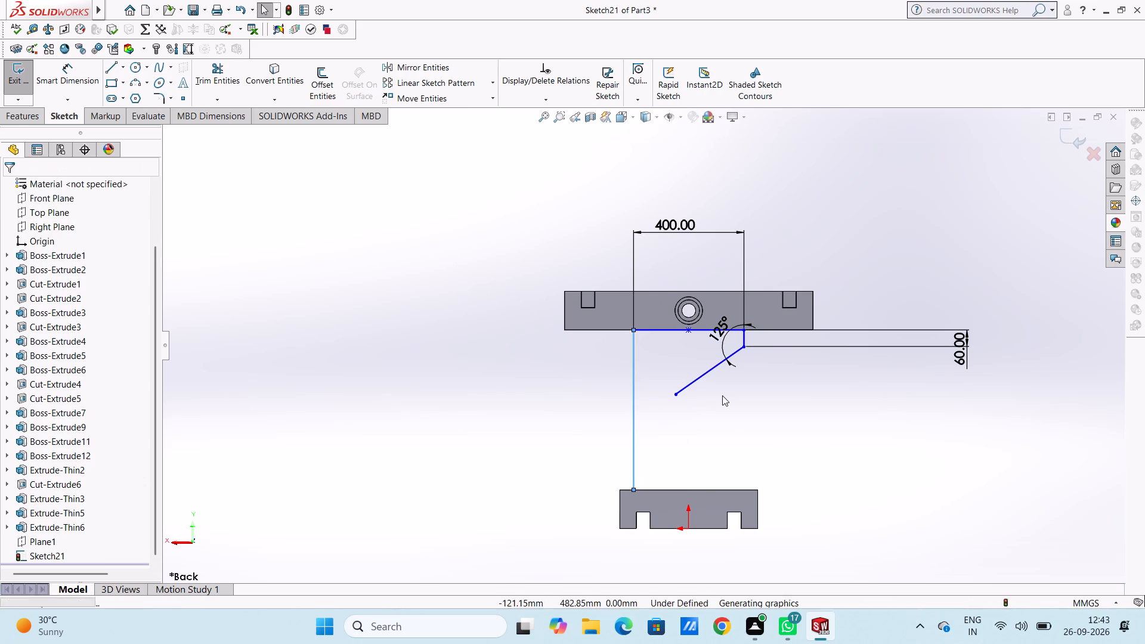
key("ctrl+z")
key("ctrl+z")
key("ctrl+z")
key("ctrl+z")
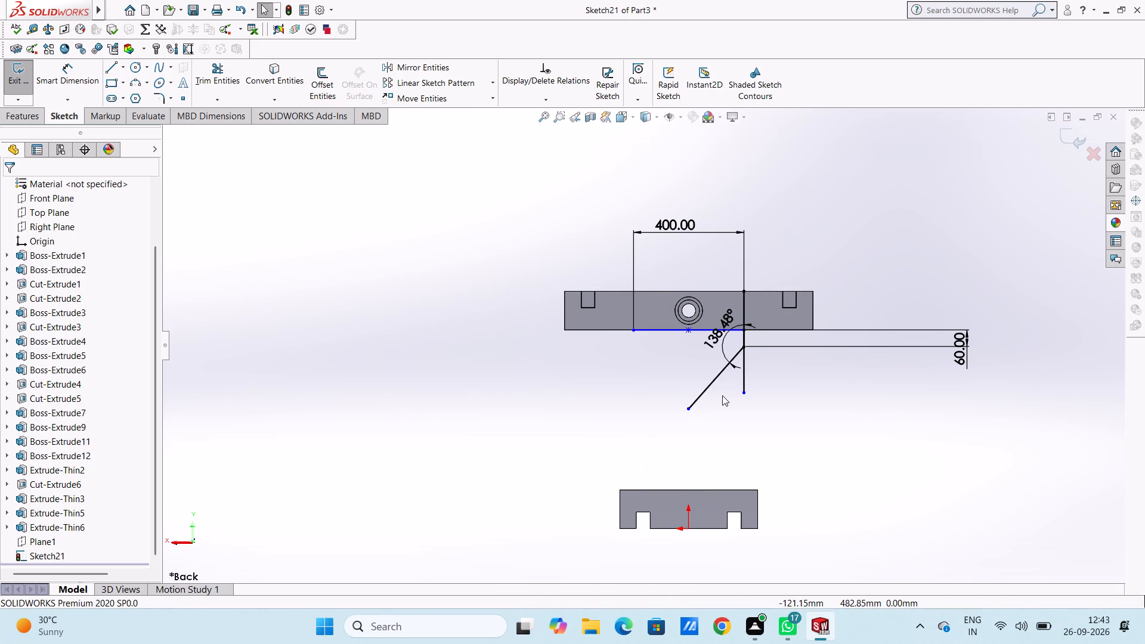
key("ctrl+z")
key("ctrl+z")
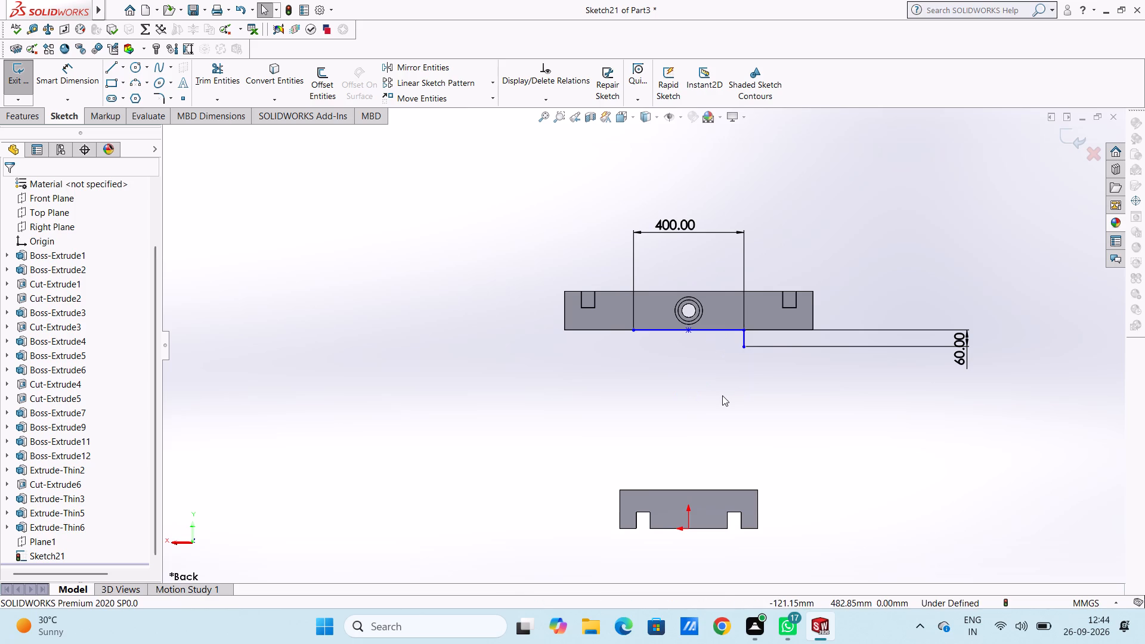
key("ctrl+z")
key("ctrl+z")
key("ctrl+z")
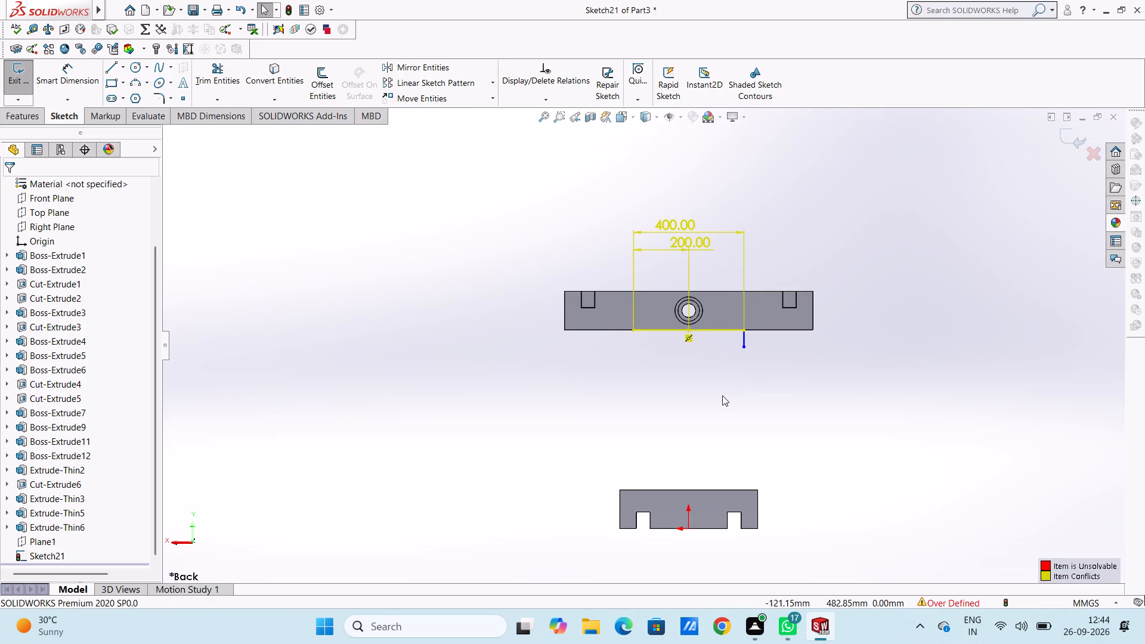
key("ctrl+z")
key("ctrl+z")
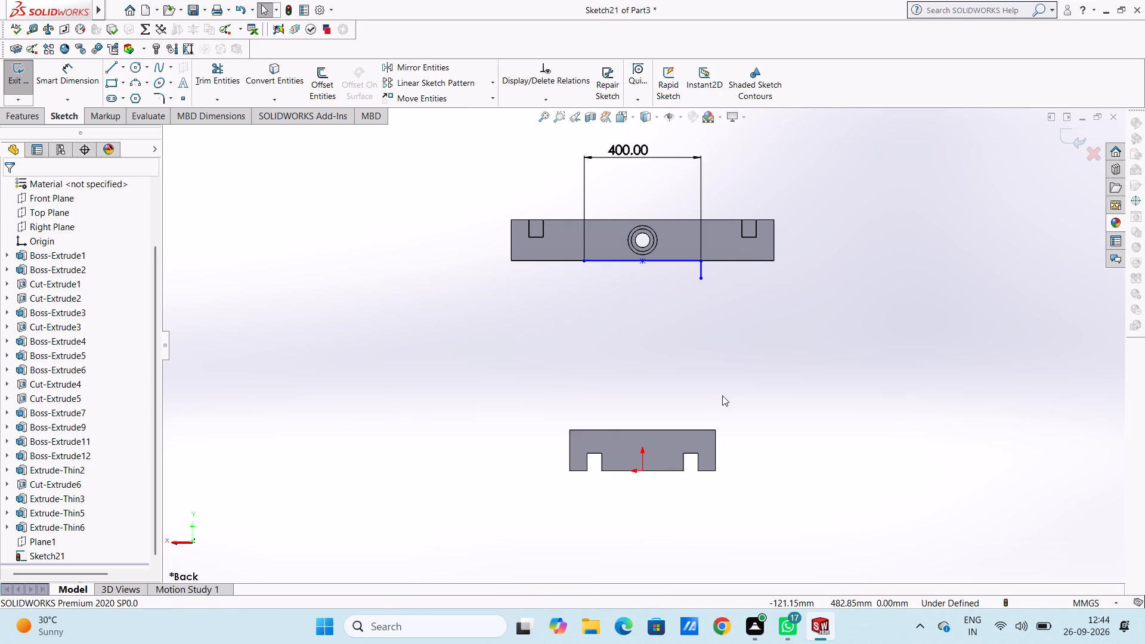
Delete the short vertical line at the end of the 400 mm top line.
left_click(702, 269)
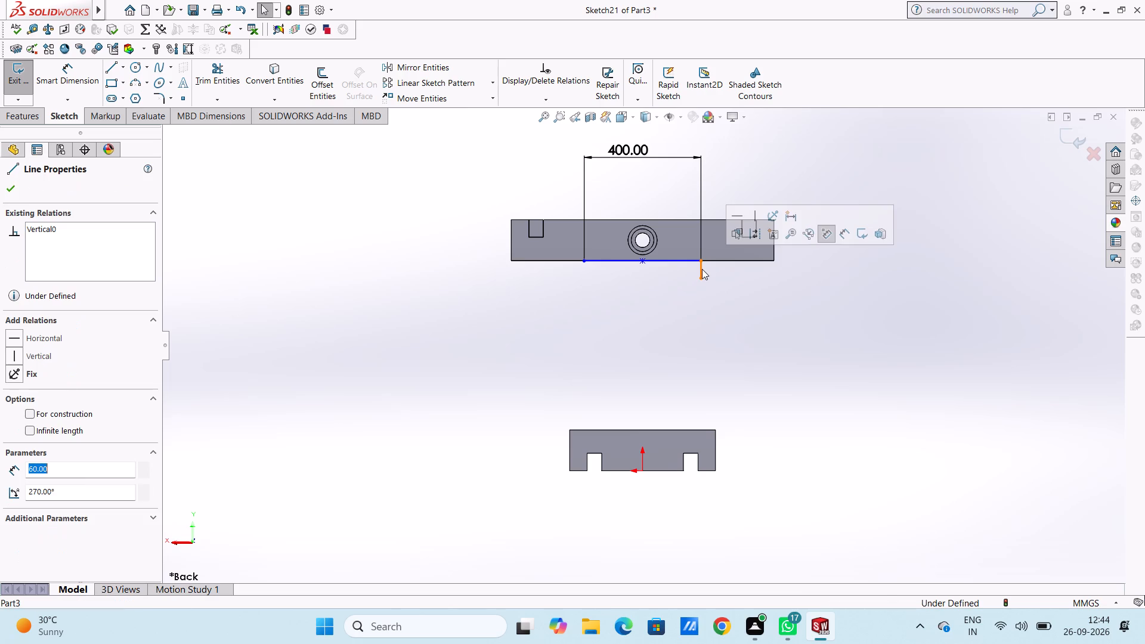
key("Delete")
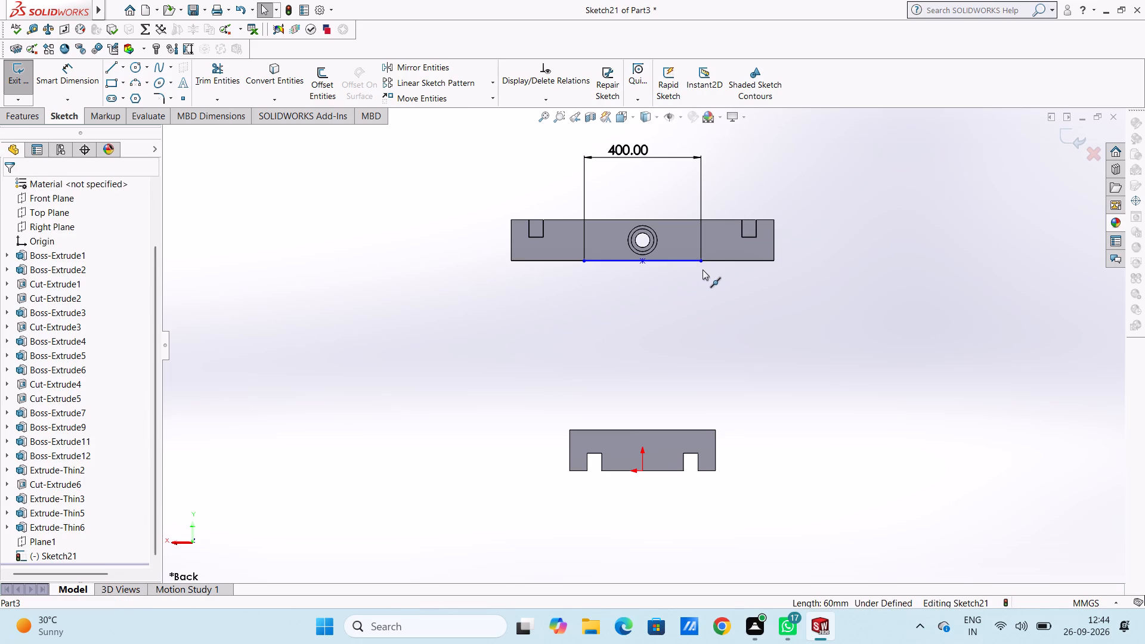
left_click(271, 304)
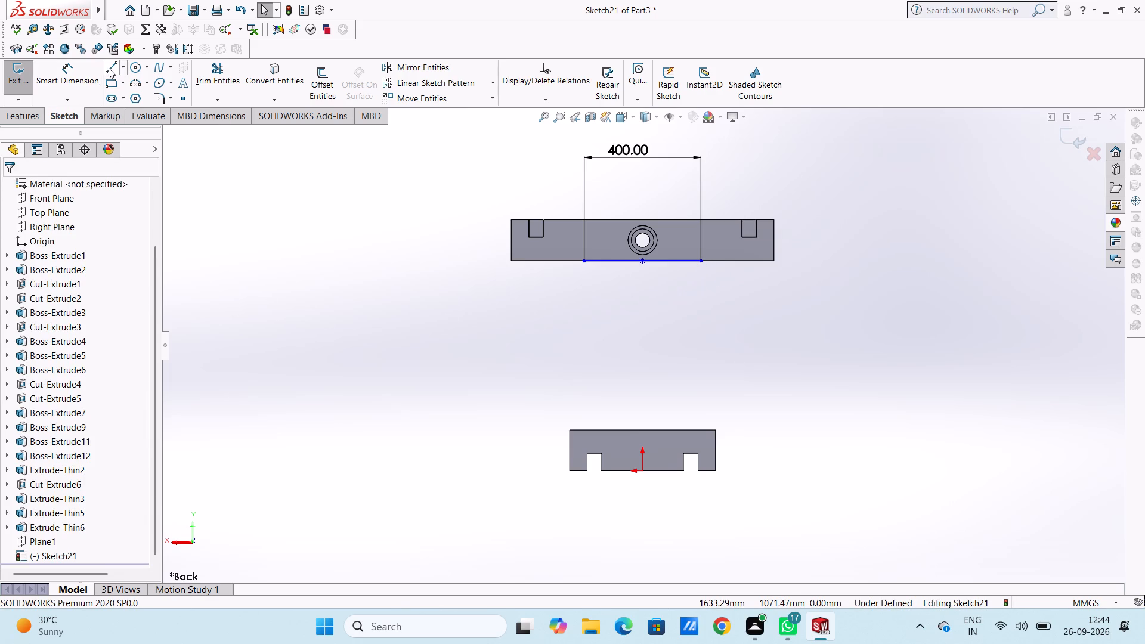
Draw a 60 mm vertical line downward from the opposite end of the 400 mm top line.
left_click(109, 68)
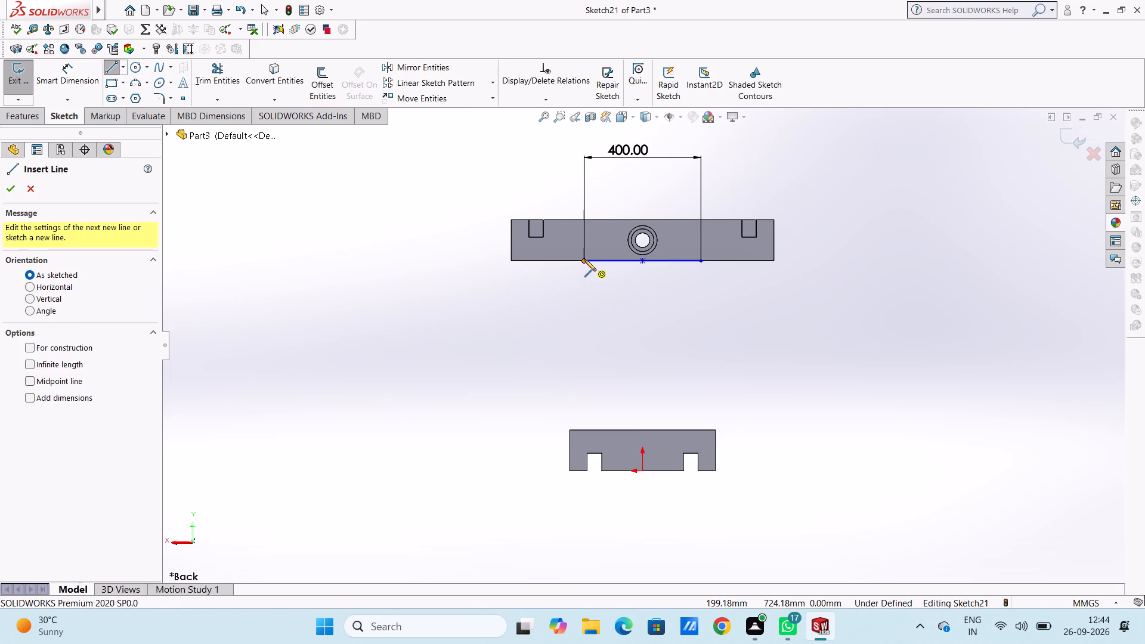
left_click(584, 262)
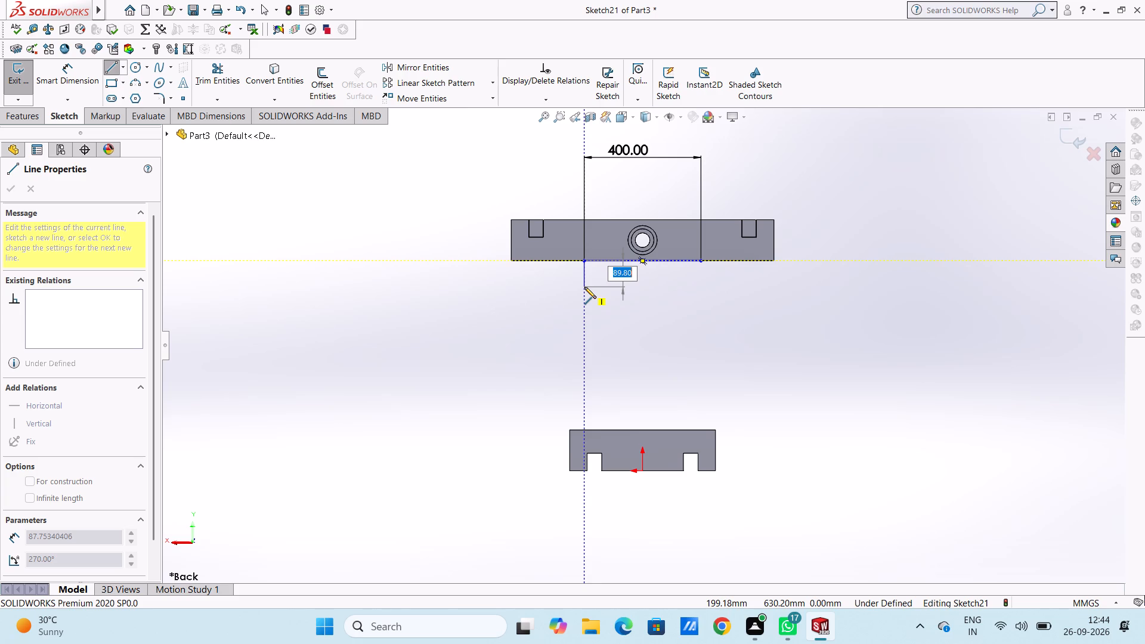
type("60")
key("Return")
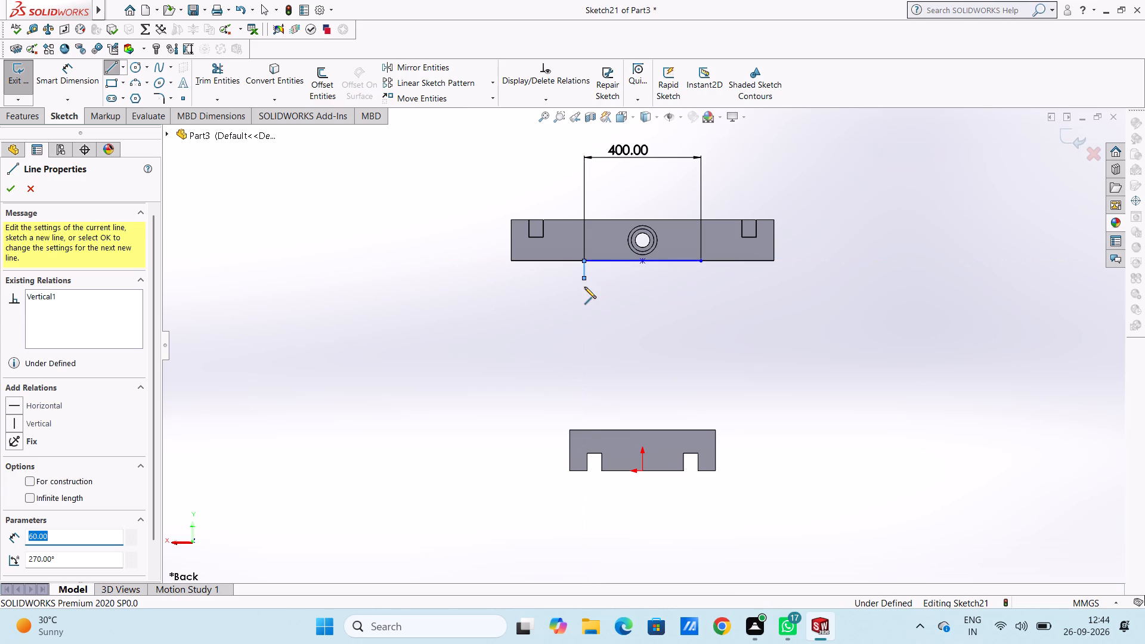
key("Escape")
key("Escape")
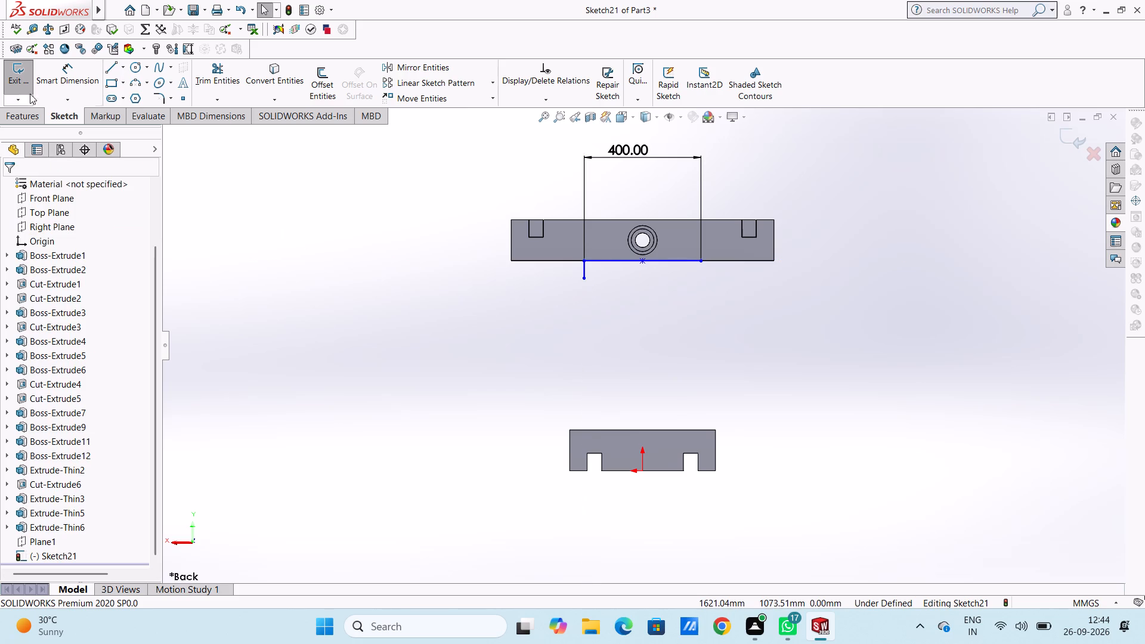
Dimension the new short vertical line at 60 mm, placing the dimension outside the upper beam.
left_click(54, 82)
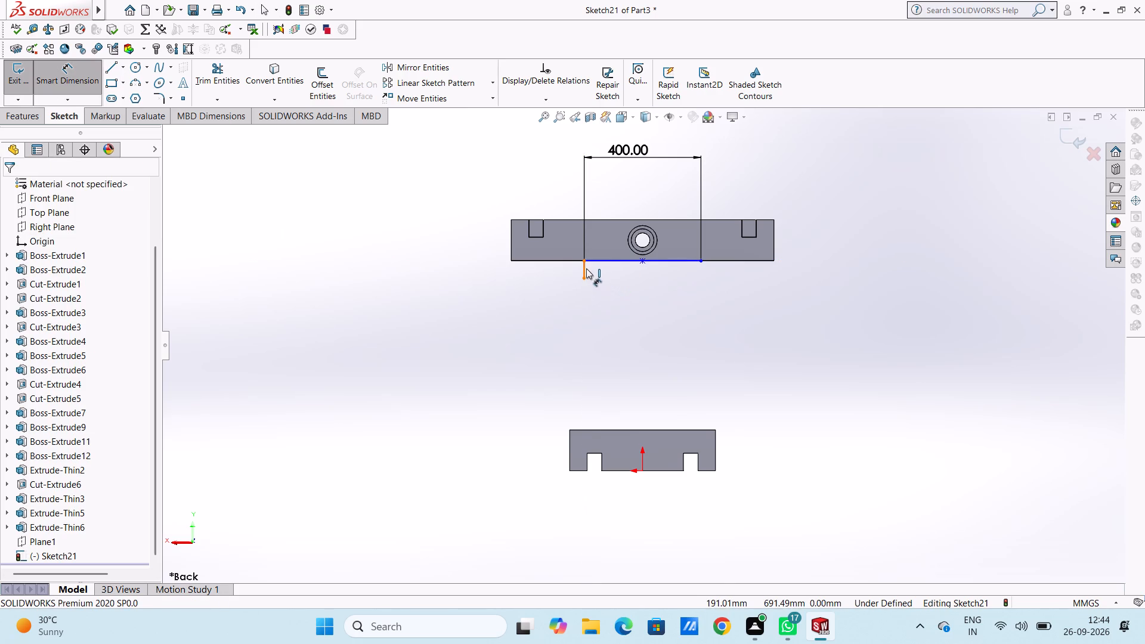
left_click(586, 268)
left_click(346, 275)
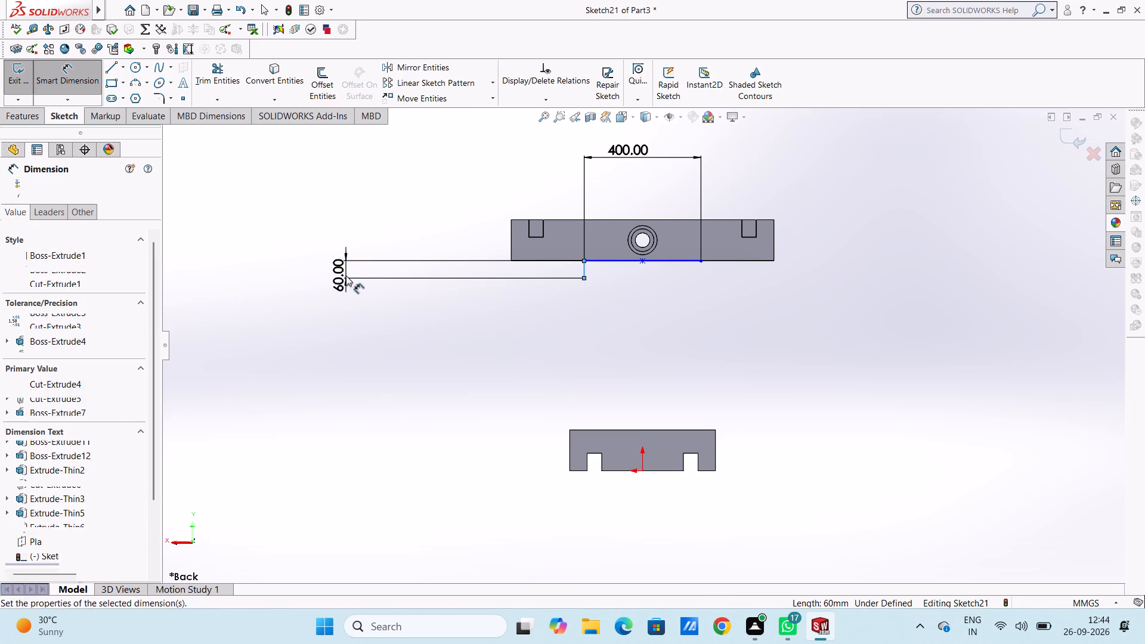
left_click(296, 264)
left_click(288, 222)
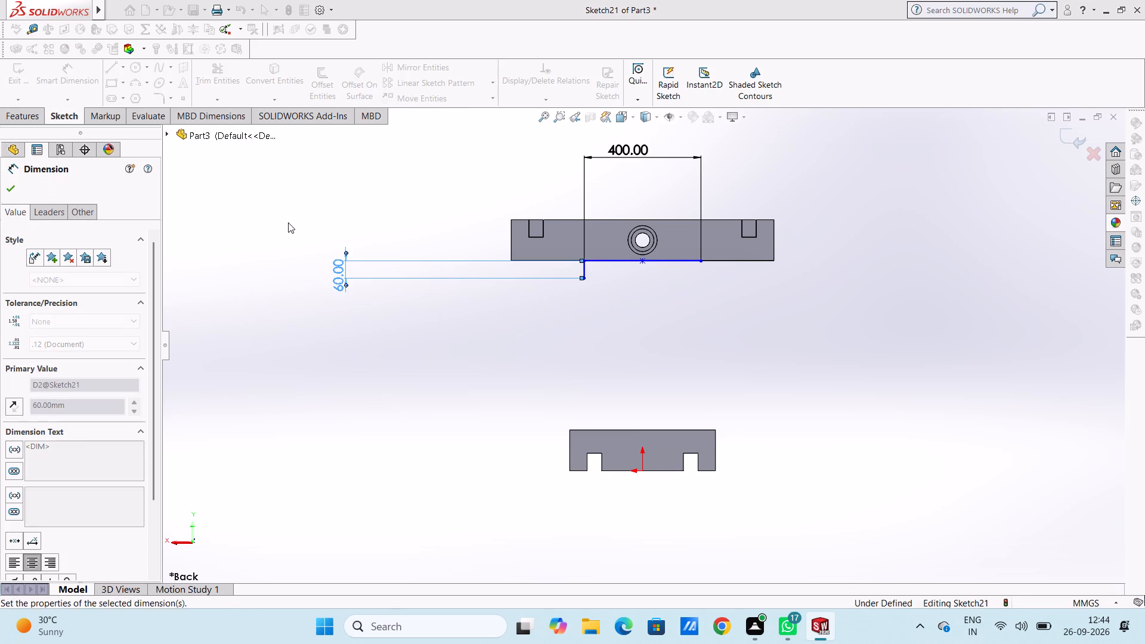
key("Escape")
key("Escape")
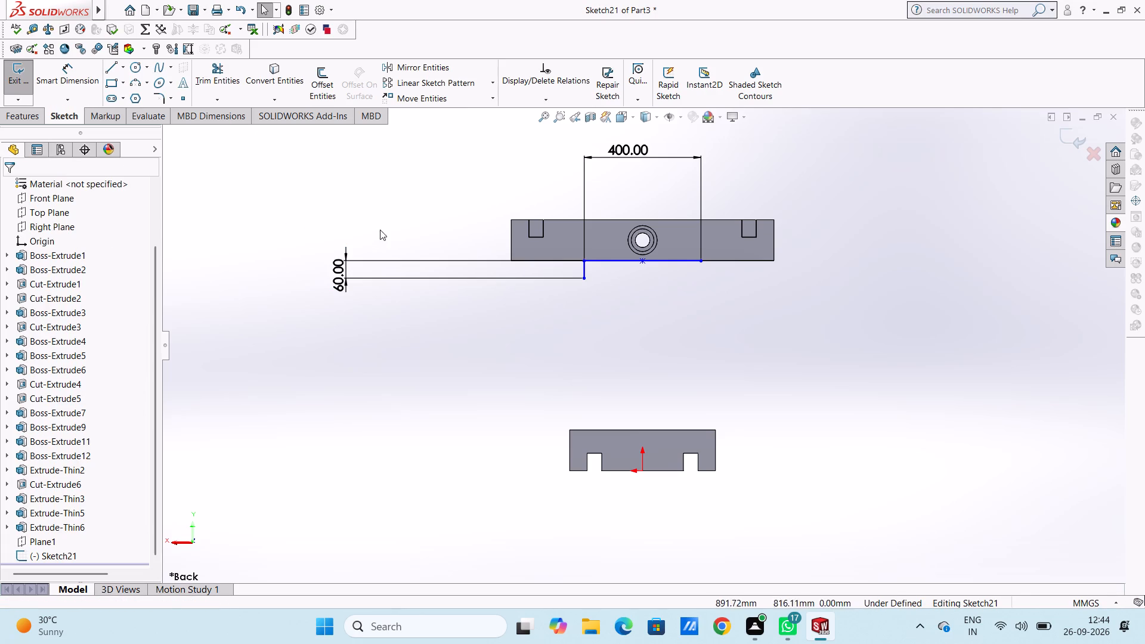
Draw a vertical helper line from the upper beam's top edge down through the 60 mm line and past its lower end.
left_click(114, 72)
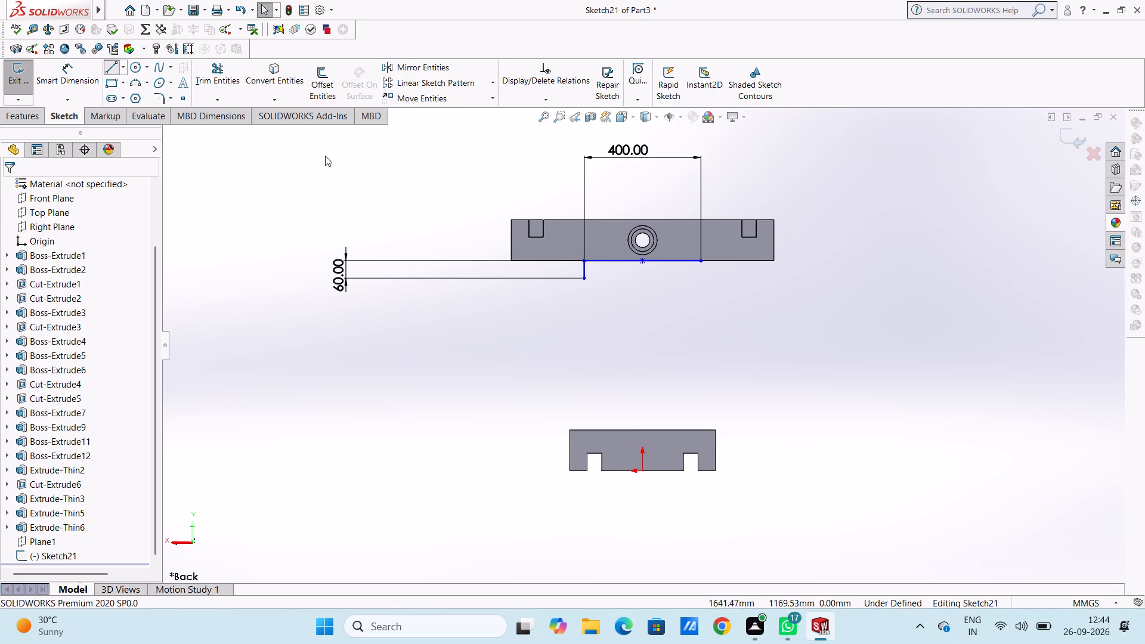
left_click(584, 218)
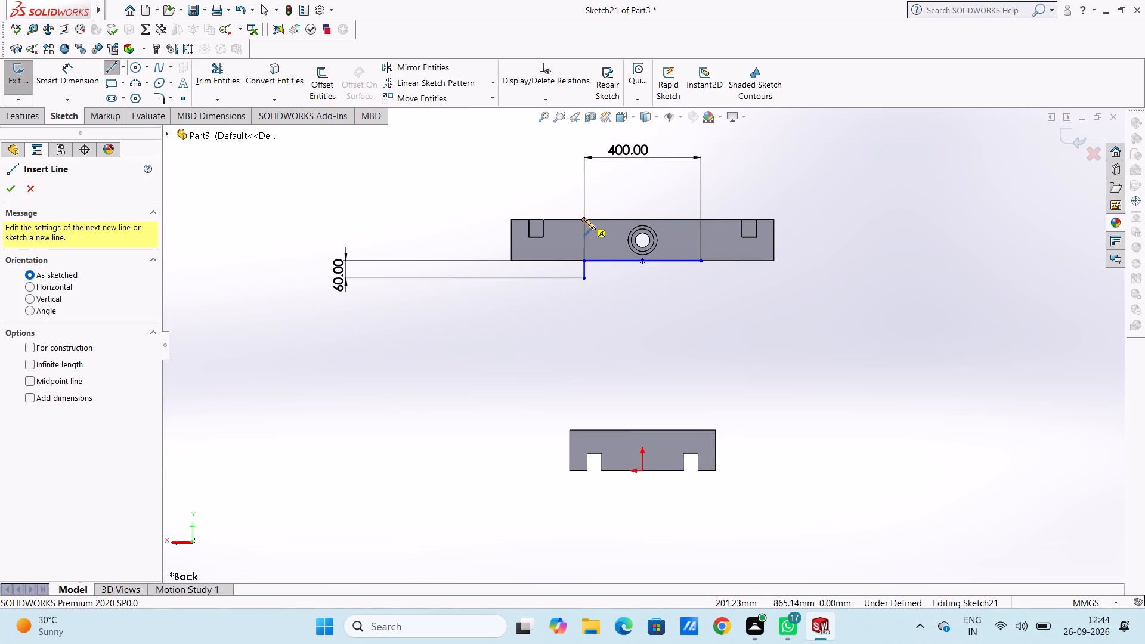
left_click(582, 354)
key("Escape")
key("Escape")
key("Escape")
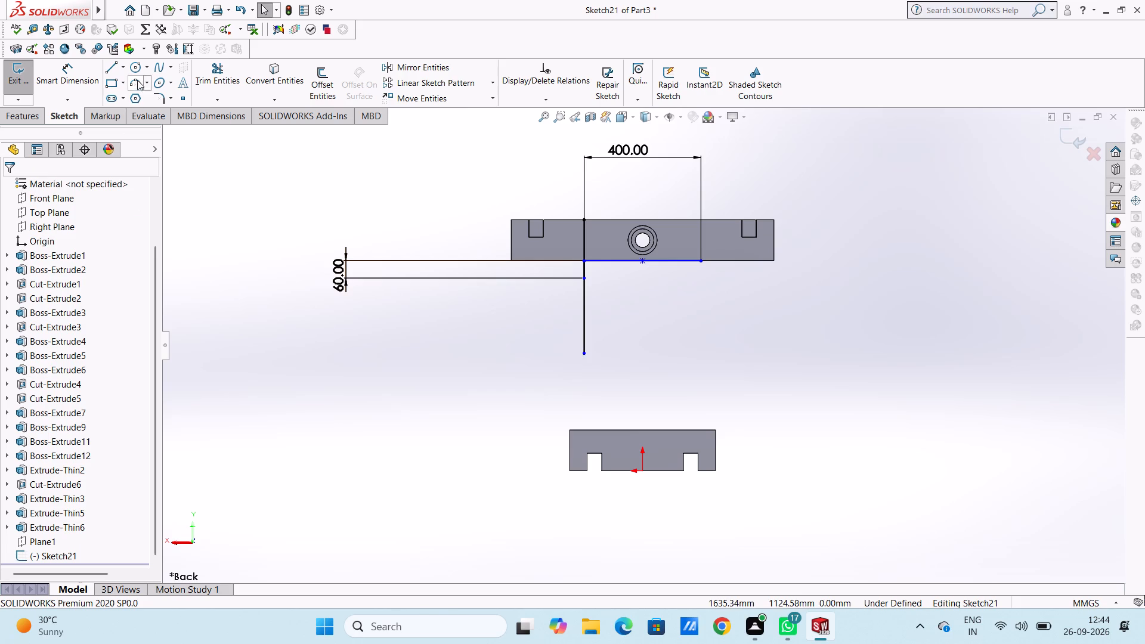
Draw a slanted line about 392 mm long from the lower end of the 60 mm line down toward the column's opposite side.
left_click(110, 70)
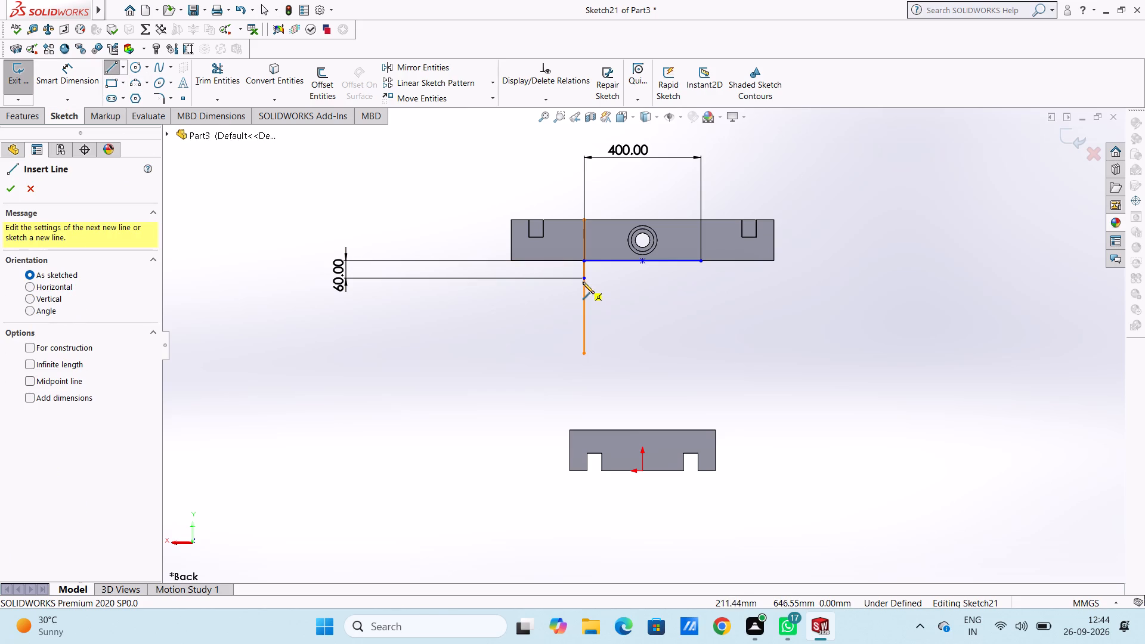
left_click(584, 280)
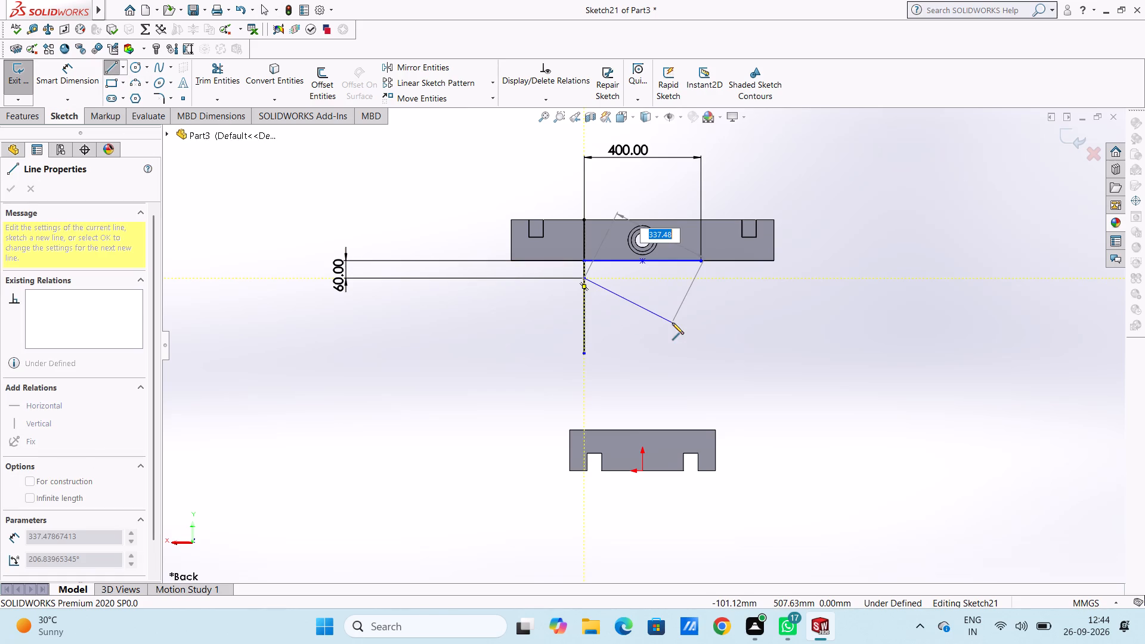
left_click(681, 339)
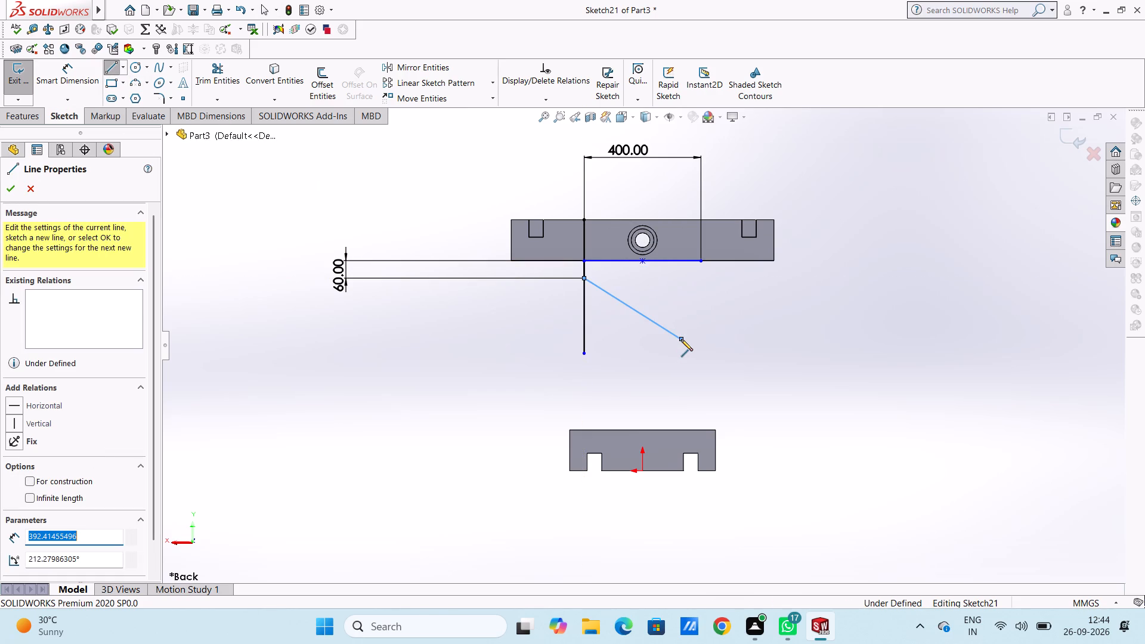
key("Escape")
key("Escape")
key("Escape")
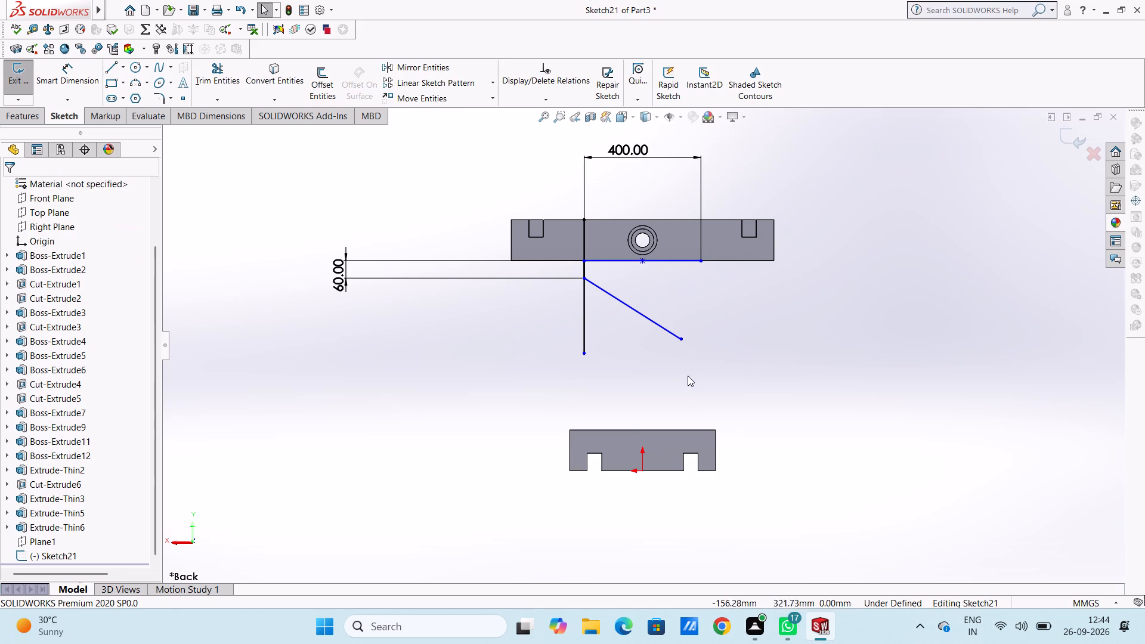
Dimension the angle between the vertical helper line and the slanted line at 60°.
left_click(86, 76)
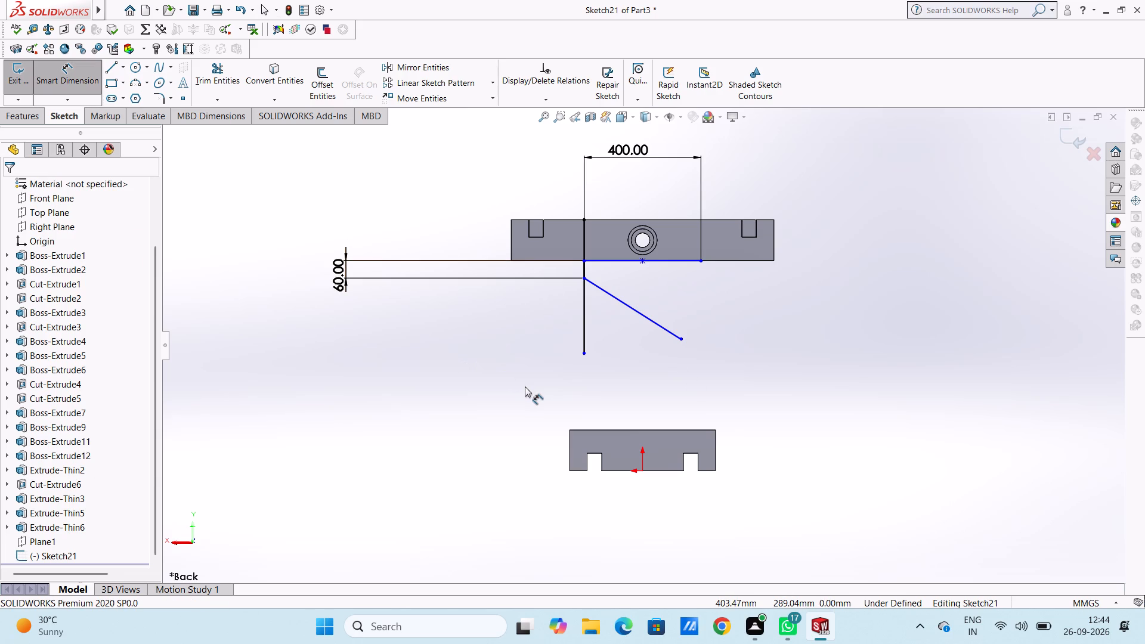
left_click(586, 239)
left_click(624, 304)
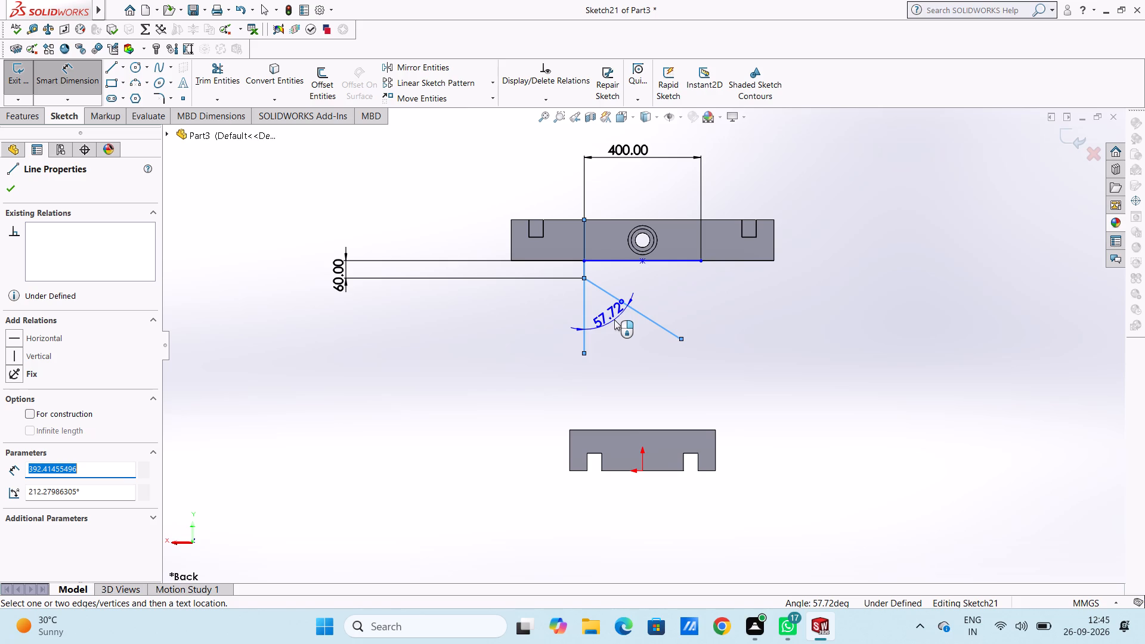
left_click(614, 320)
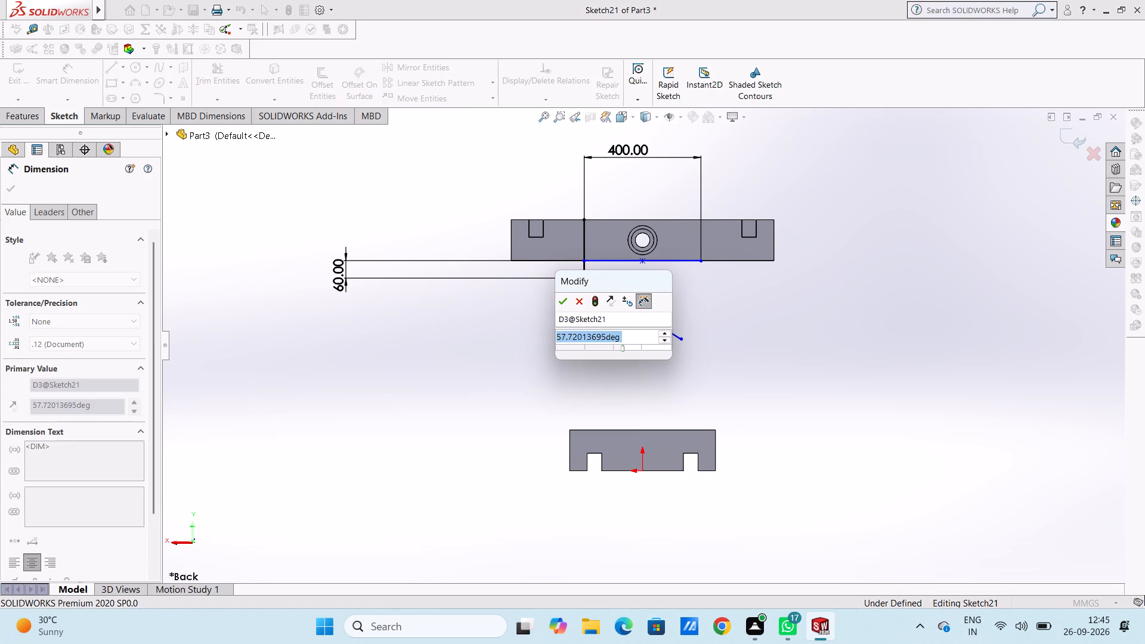
type("60")
key("Return")
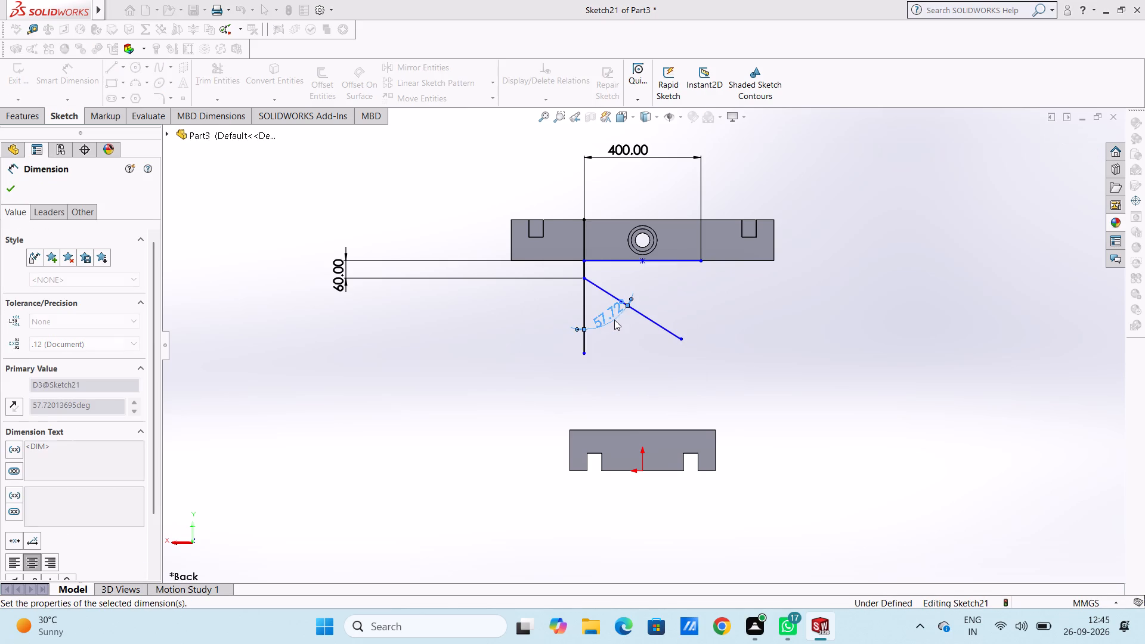
left_click(534, 329)
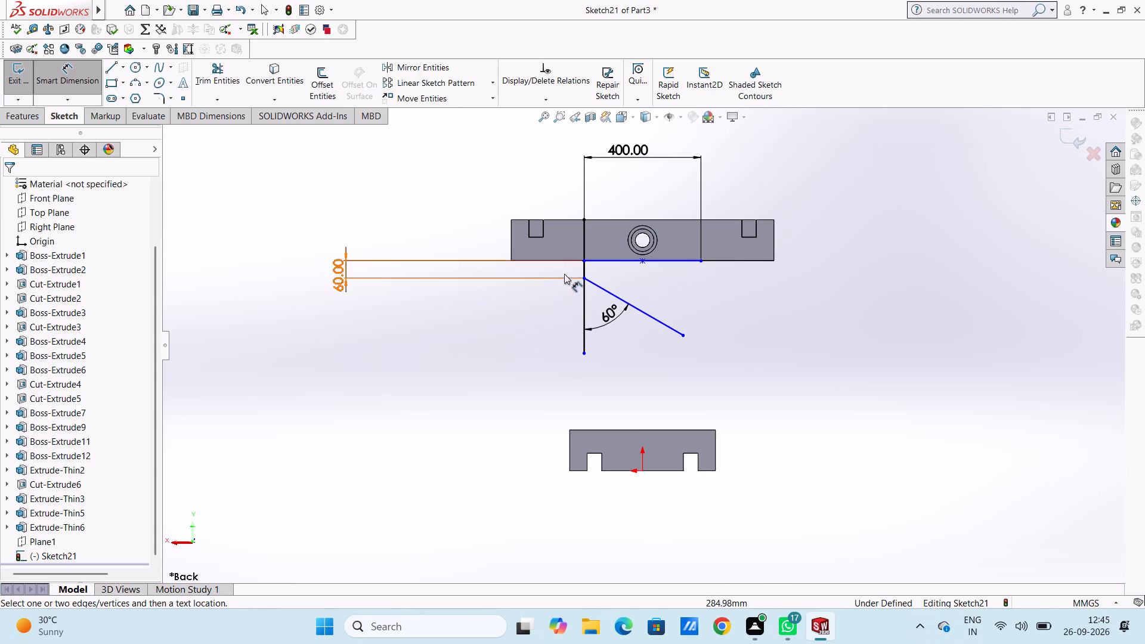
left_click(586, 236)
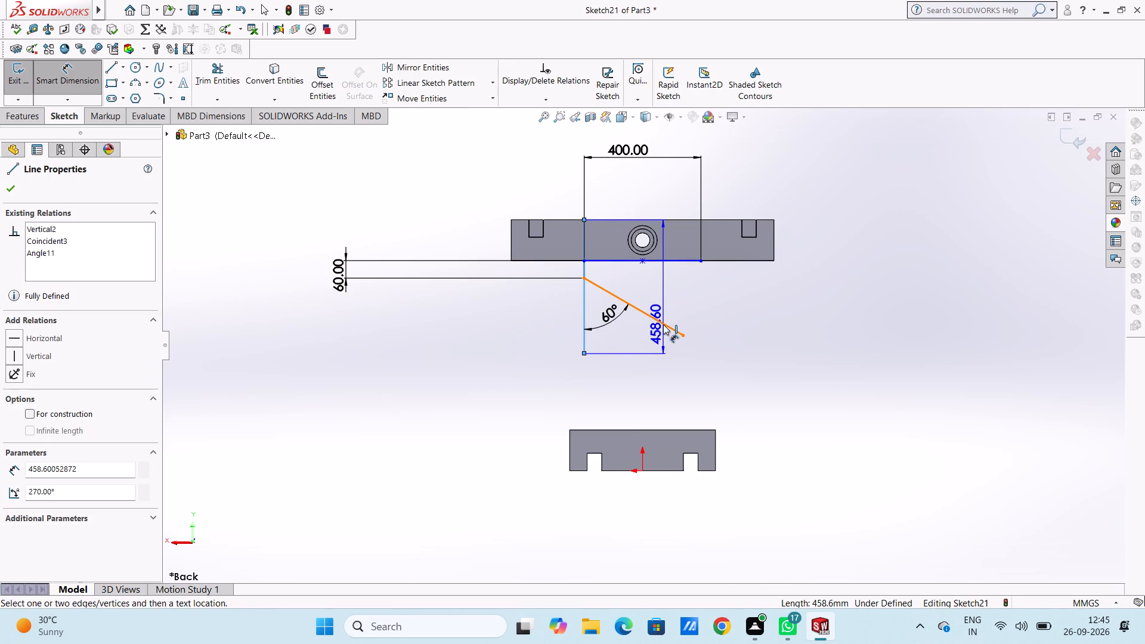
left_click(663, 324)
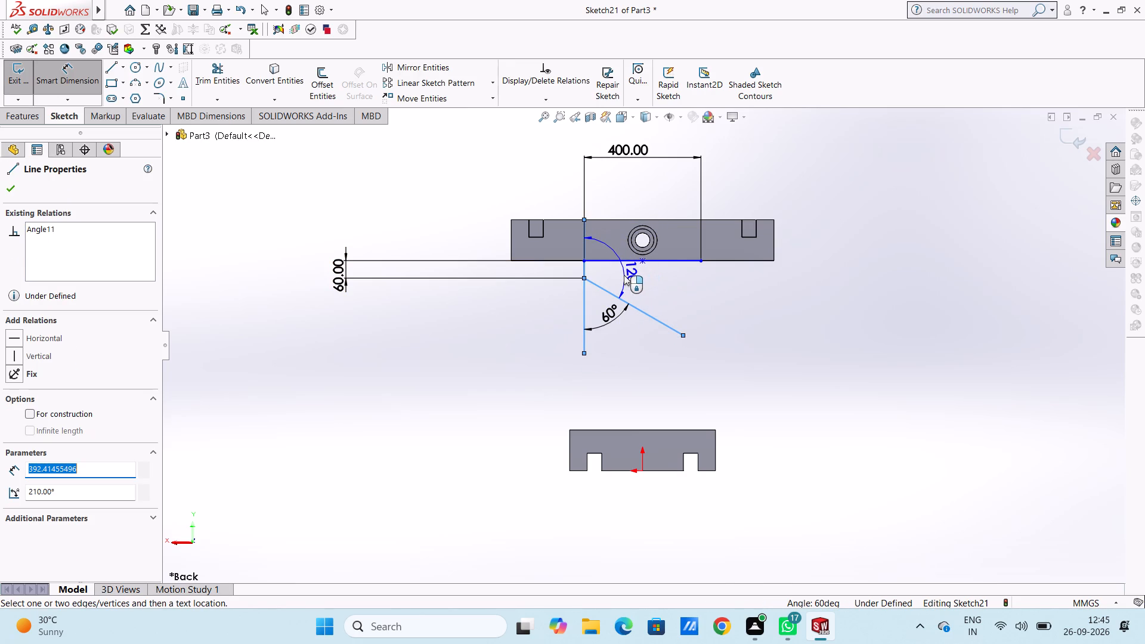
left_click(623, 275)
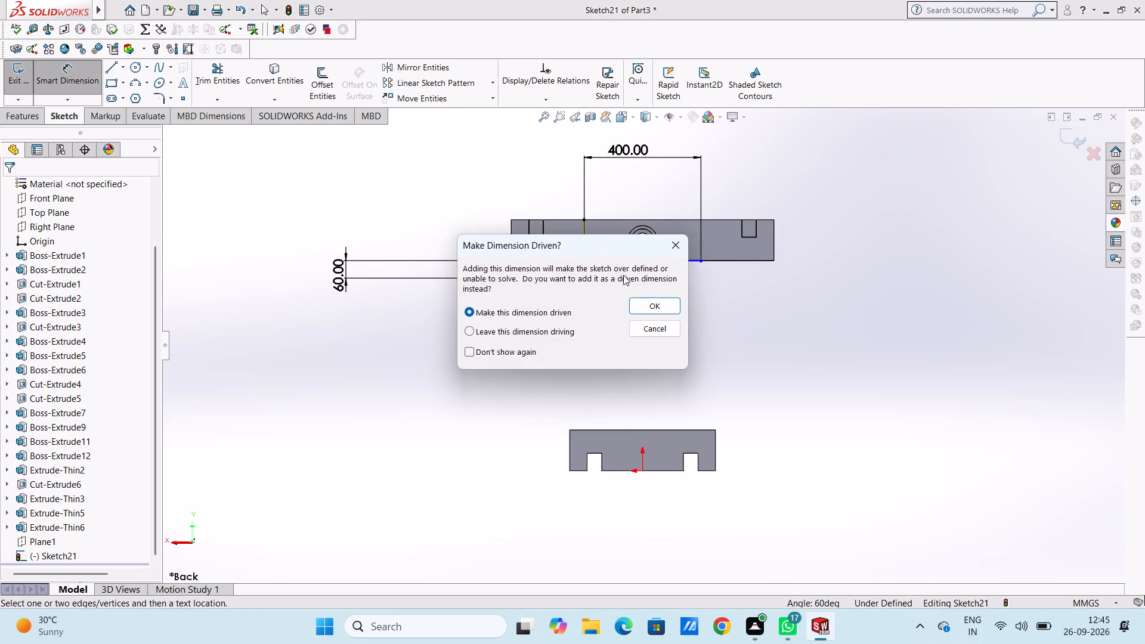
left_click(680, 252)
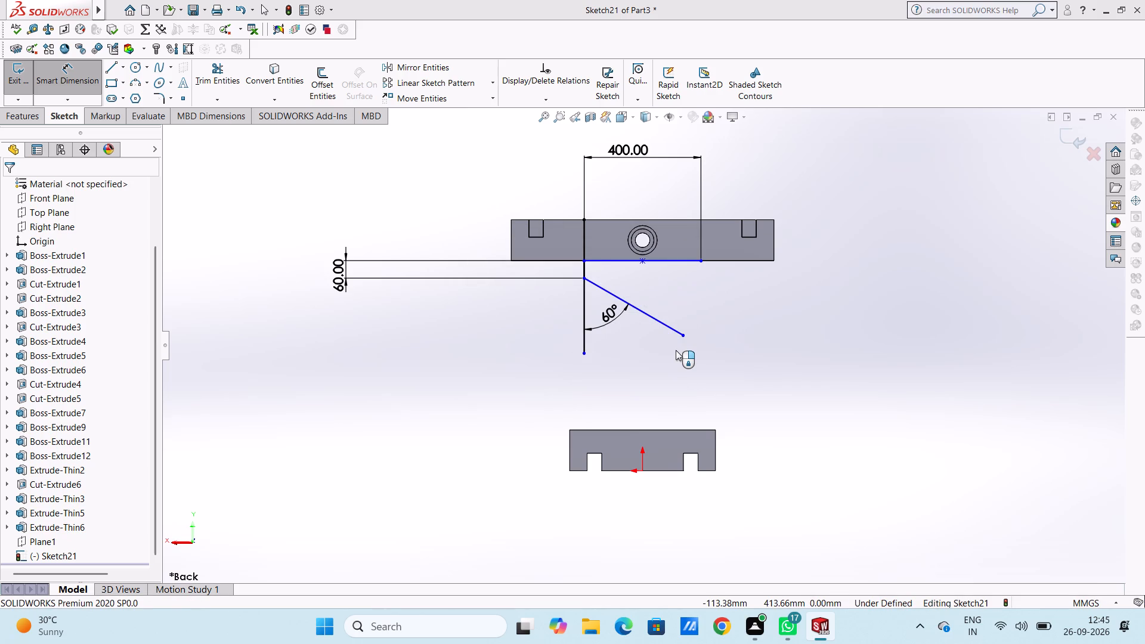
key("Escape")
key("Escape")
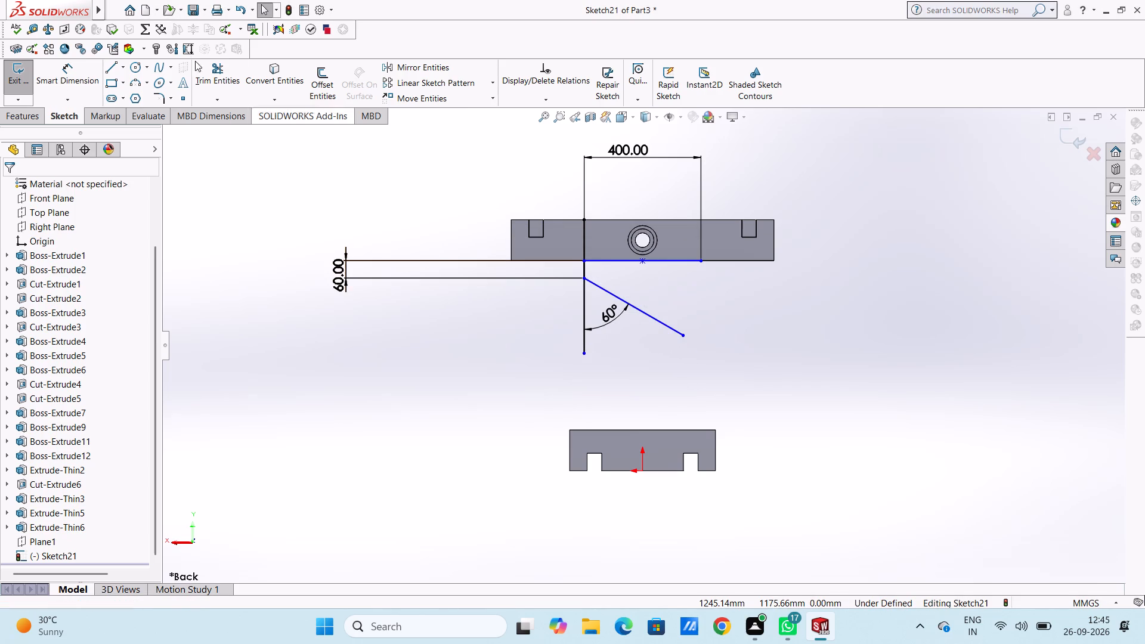
Trim away the vertical helper line below the 60 mm line and inside the upper beam.
left_click(209, 73)
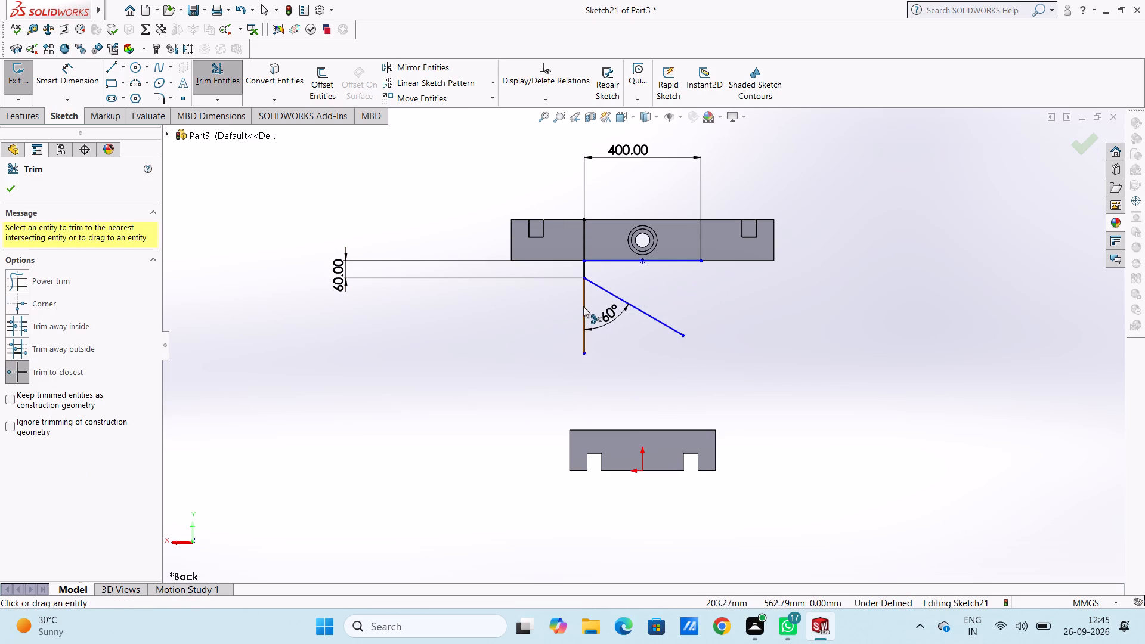
left_click(584, 306)
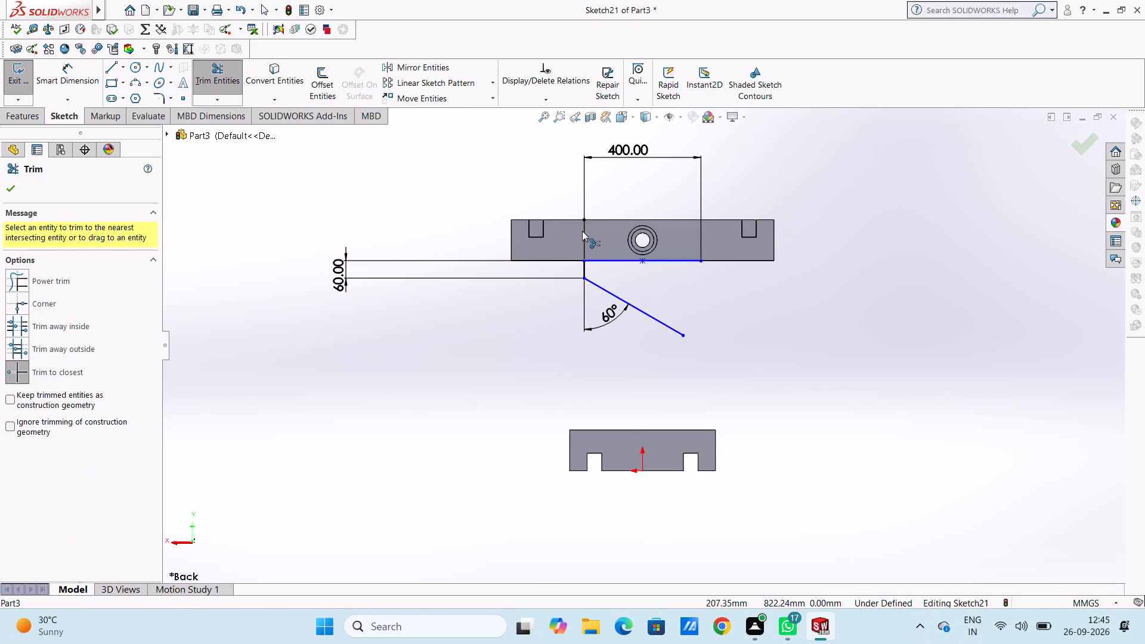
left_click(582, 231)
left_click(582, 231)
left_click(582, 231)
key("Escape")
key("Escape")
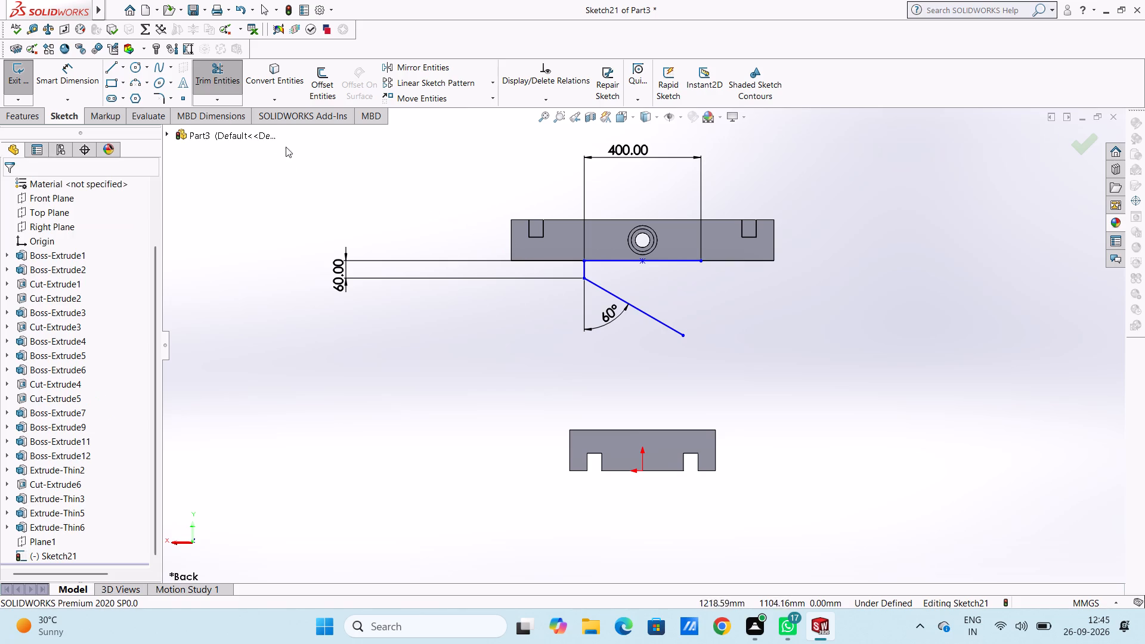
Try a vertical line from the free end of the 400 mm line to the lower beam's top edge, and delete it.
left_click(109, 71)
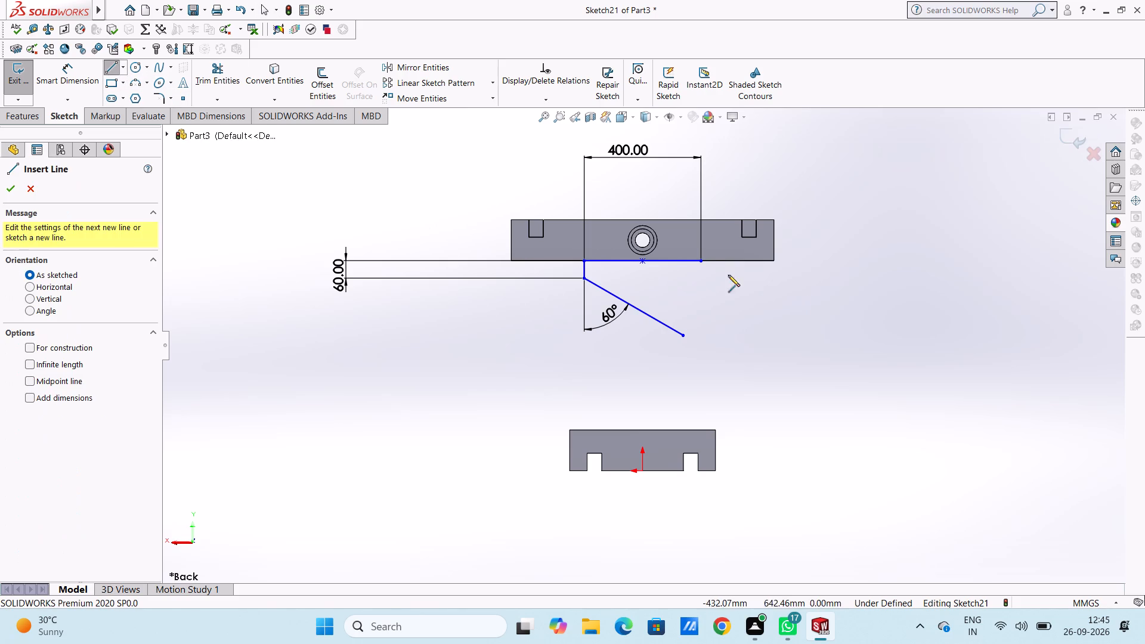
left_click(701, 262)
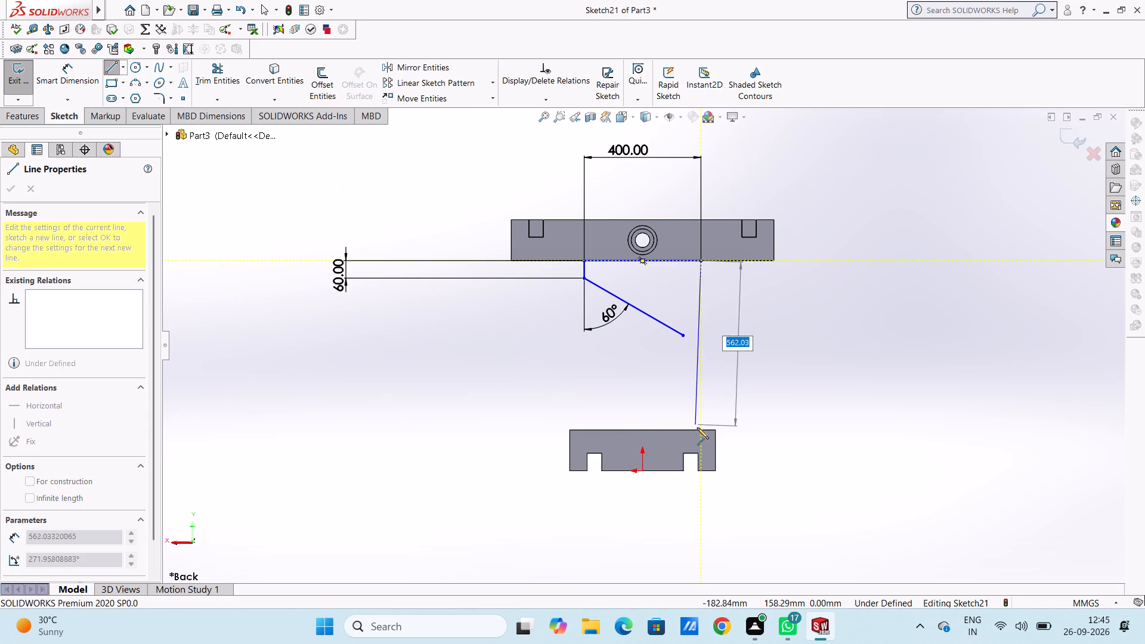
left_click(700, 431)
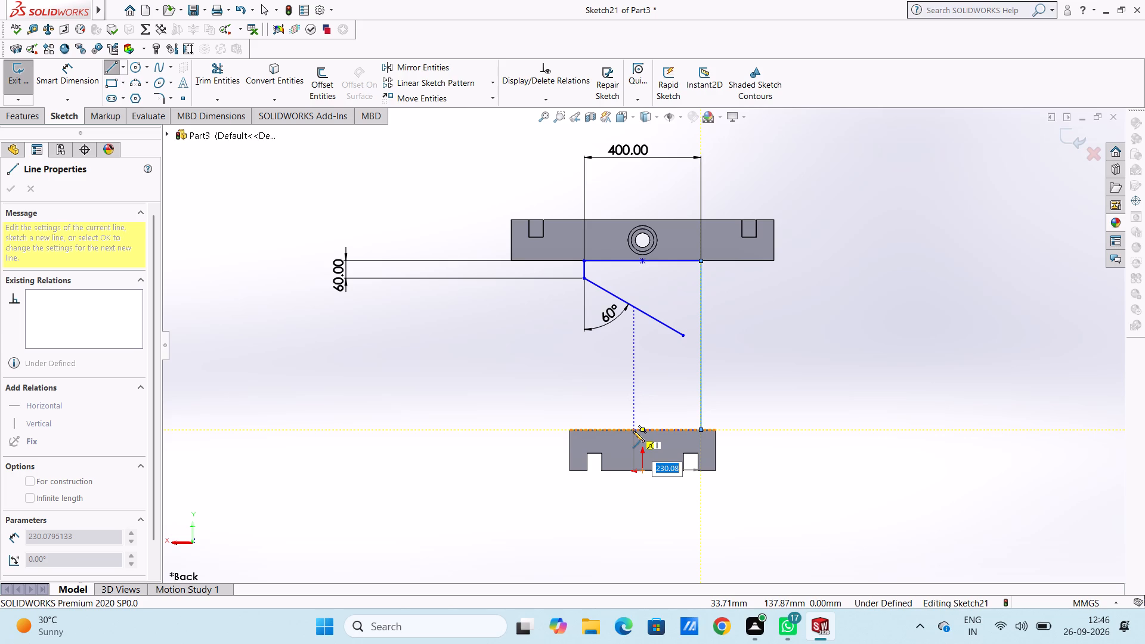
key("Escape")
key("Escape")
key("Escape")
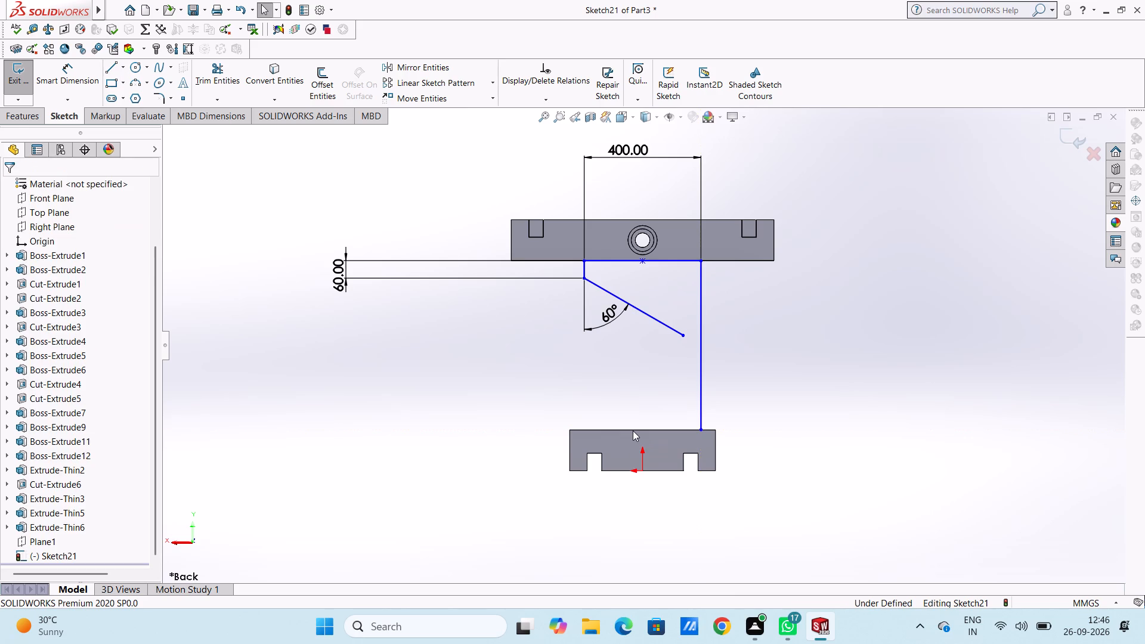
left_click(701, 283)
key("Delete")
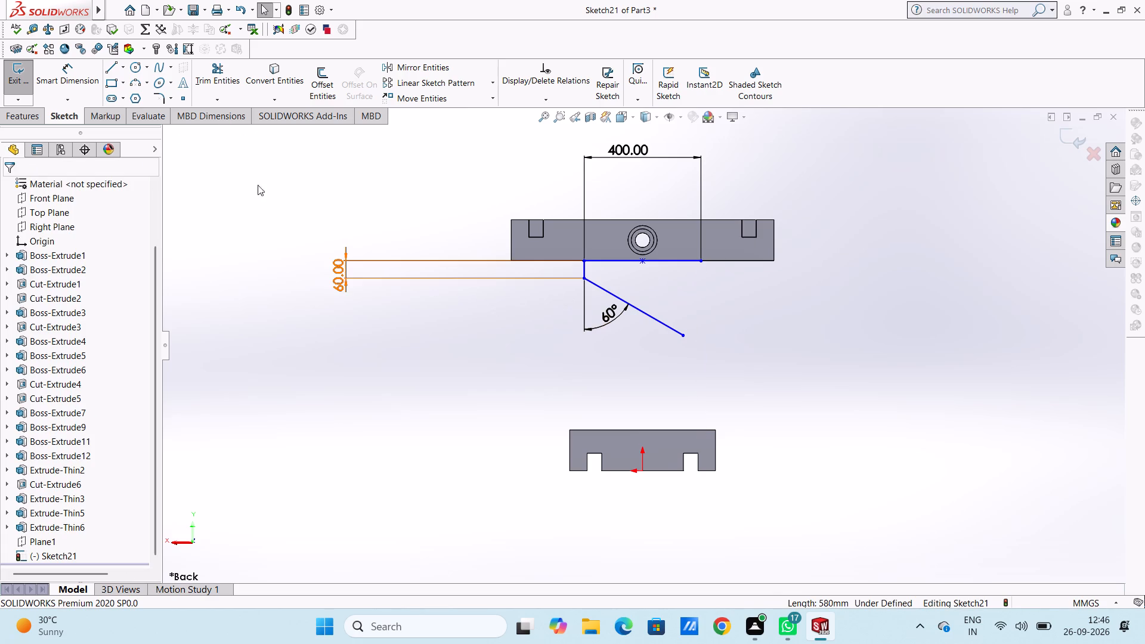
Draw a horizontal midpoint line centred on the lower beam's top edge, with a half-length of 100 mm.
left_click(122, 64)
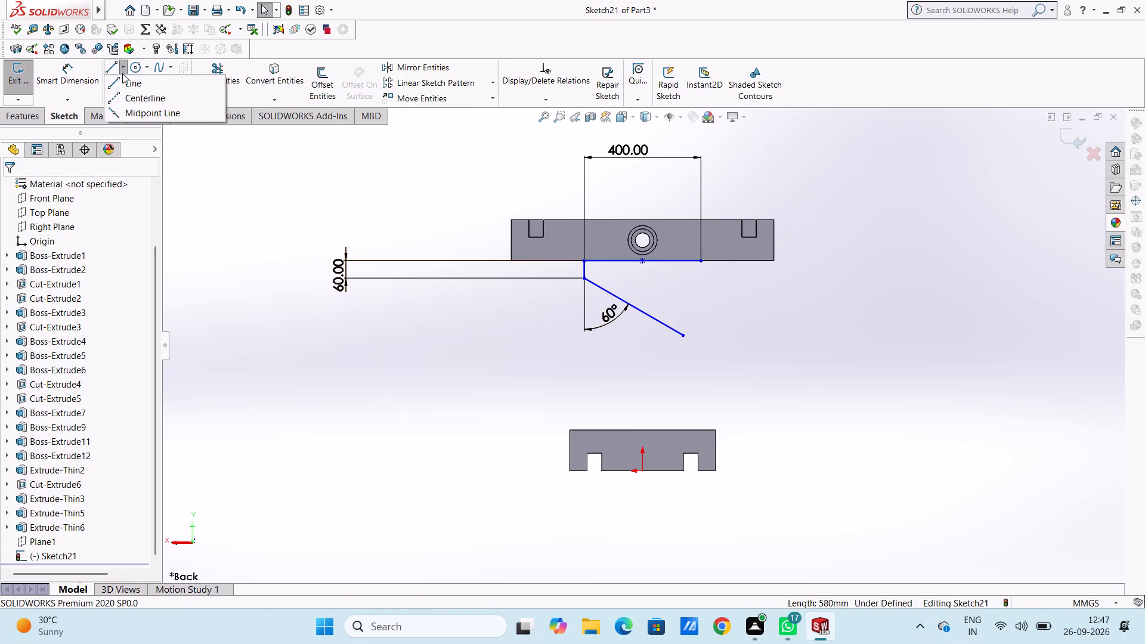
left_click(123, 112)
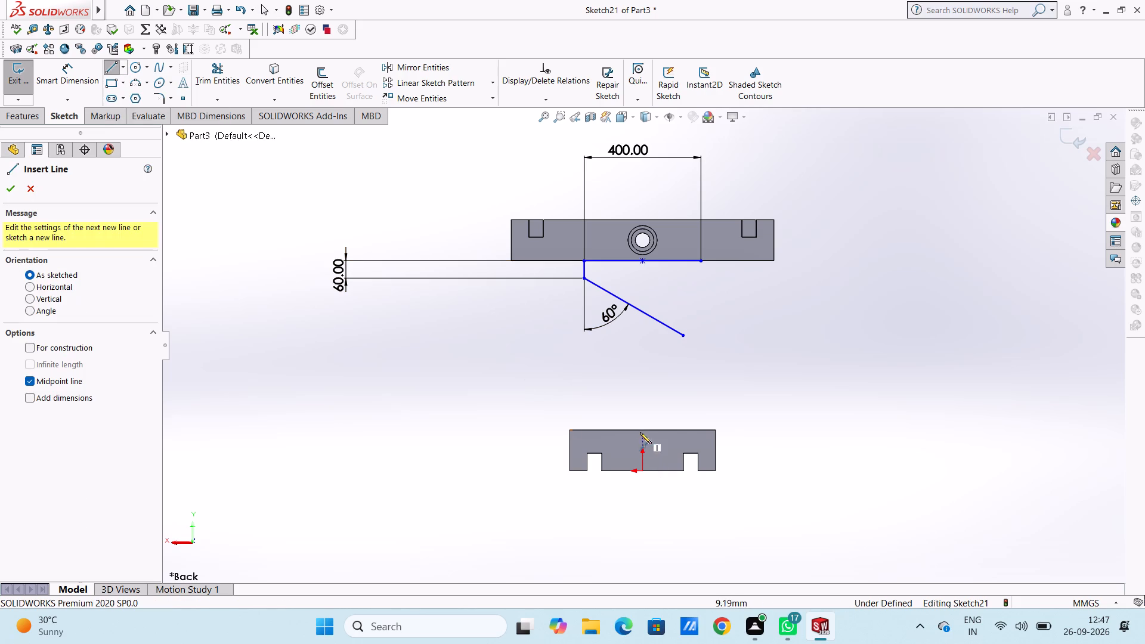
left_click(643, 429)
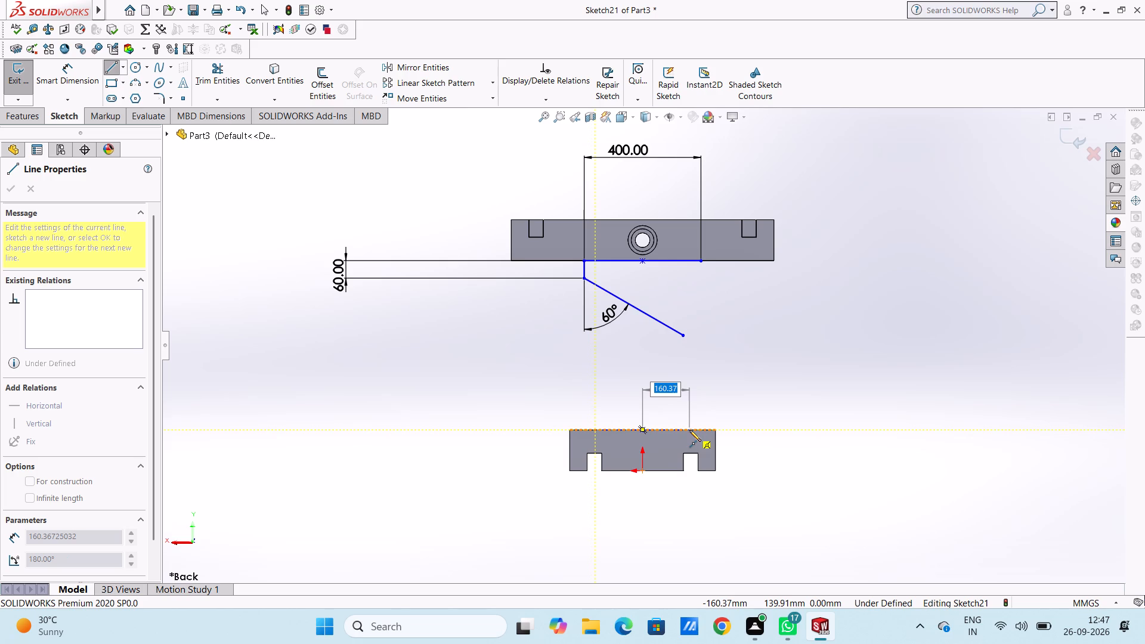
type("100")
key("Return")
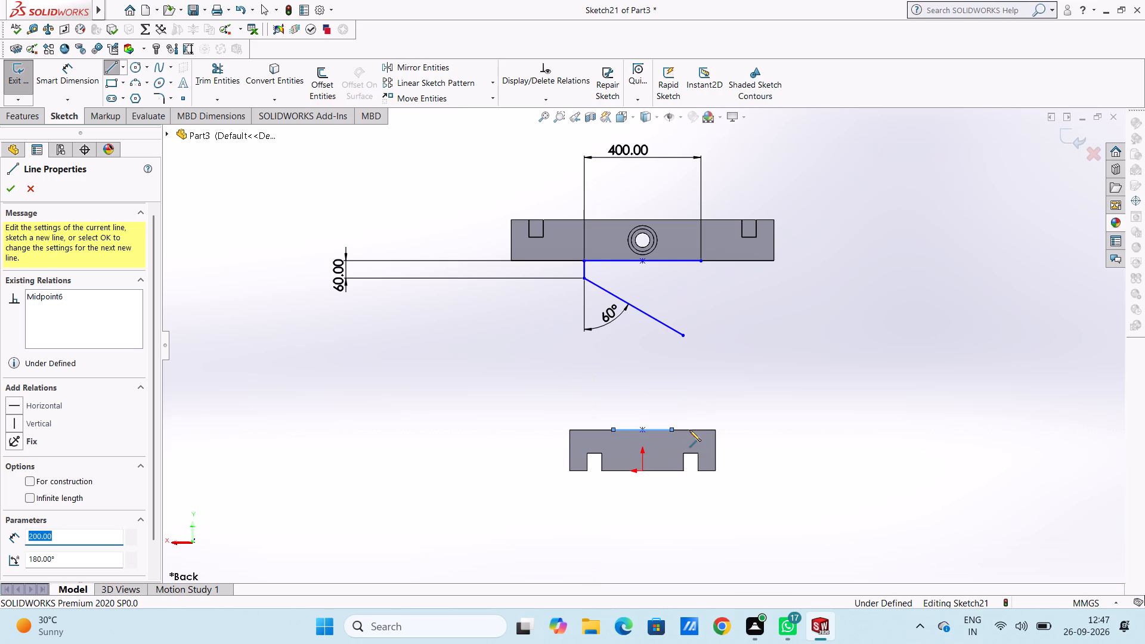
key("Escape")
key("Escape")
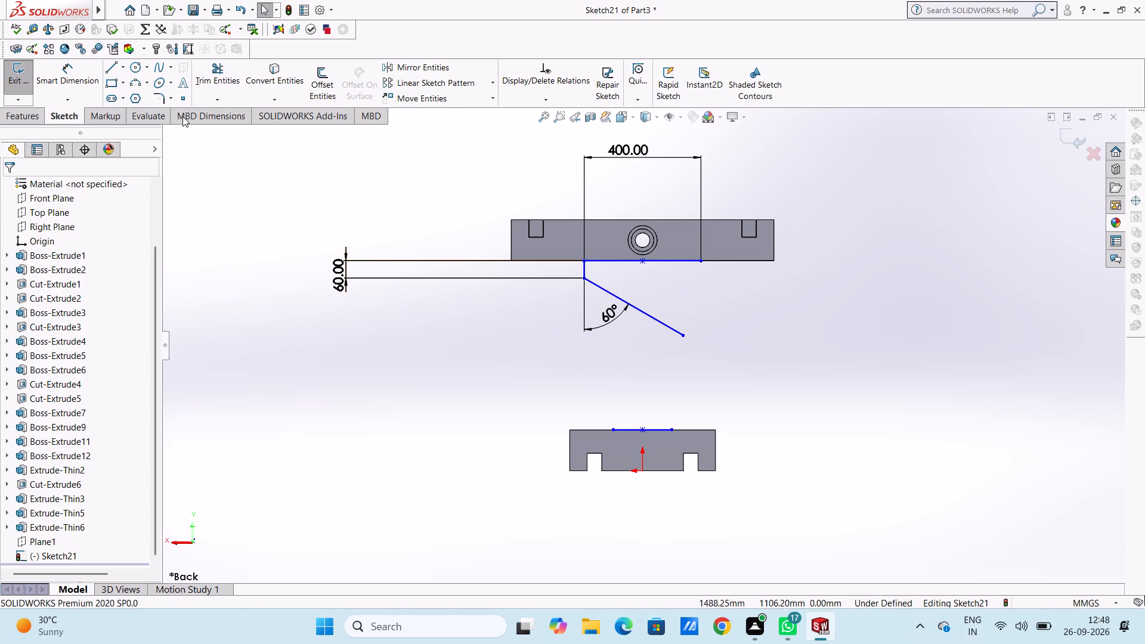
Draw connected lines from the 400 mm line's free end down to the lower beam, 200 mm across to its midpoint, and 520 mm up.
left_click(109, 70)
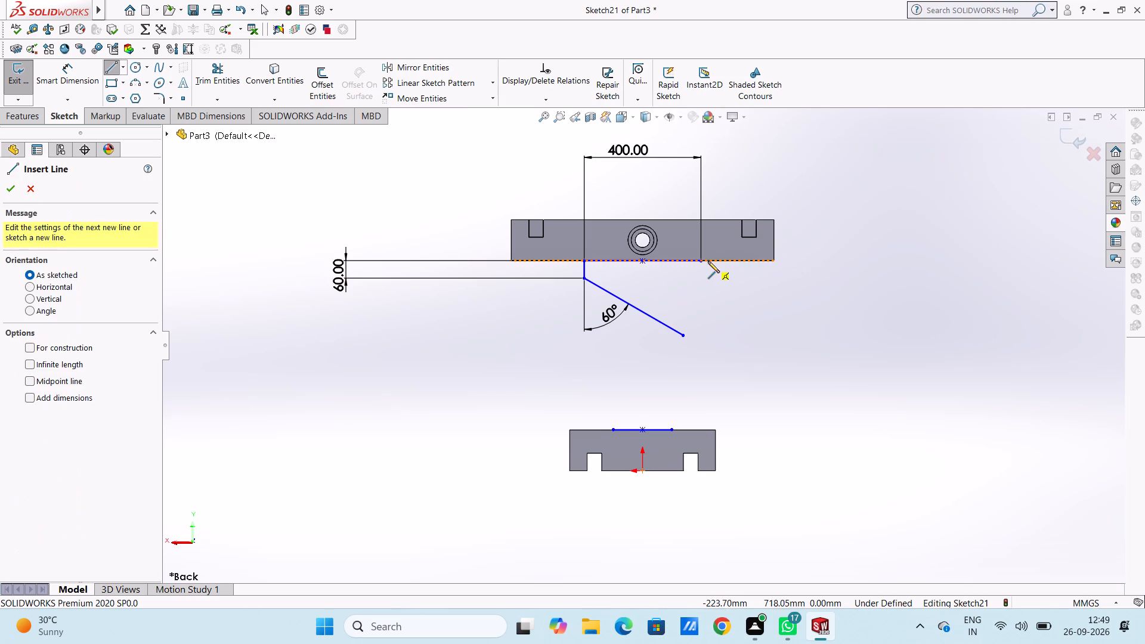
left_click(702, 262)
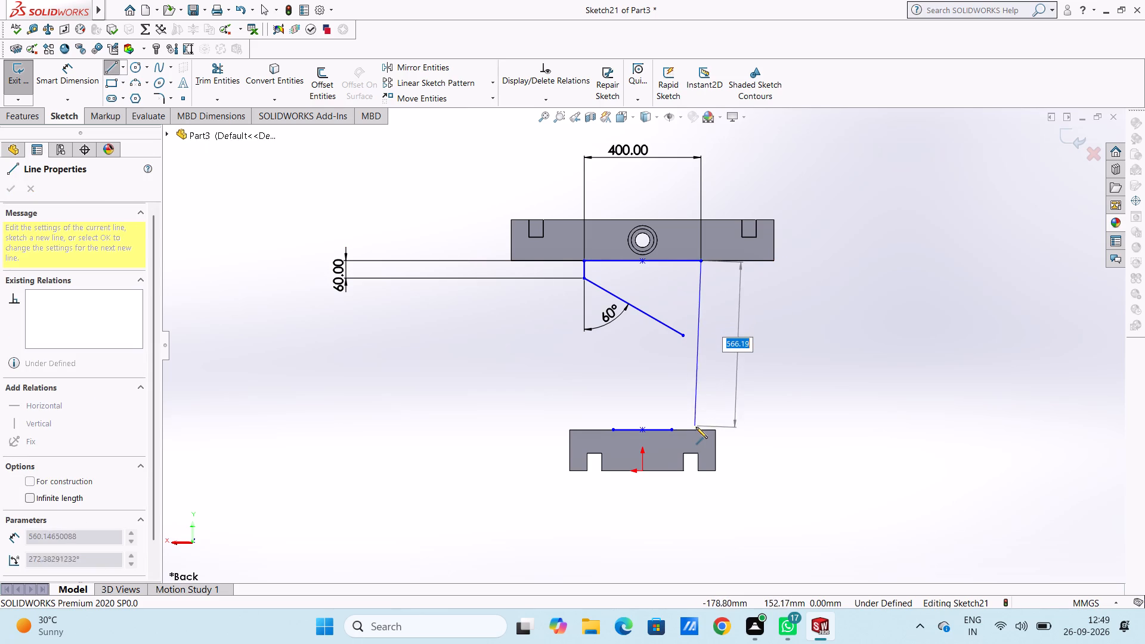
left_click(698, 429)
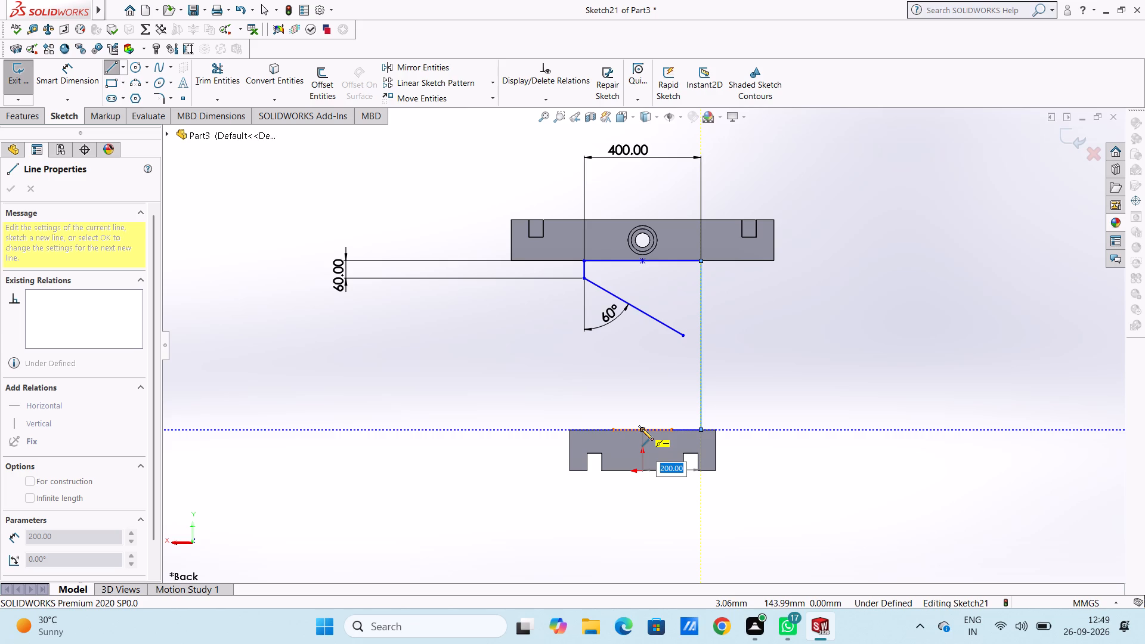
left_click(641, 429)
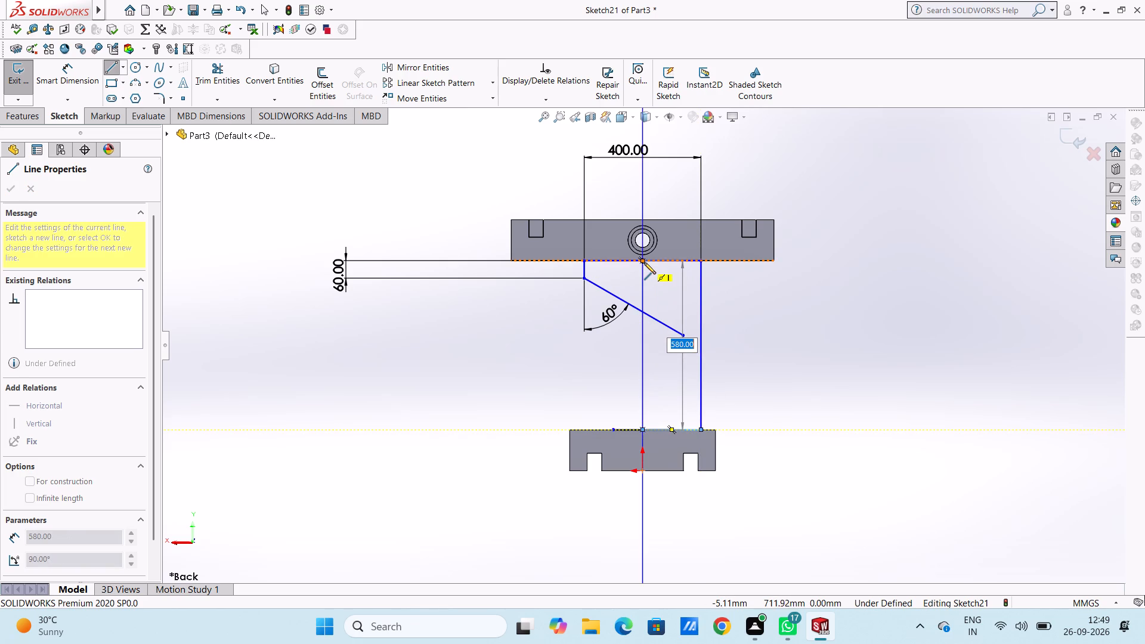
left_click(643, 278)
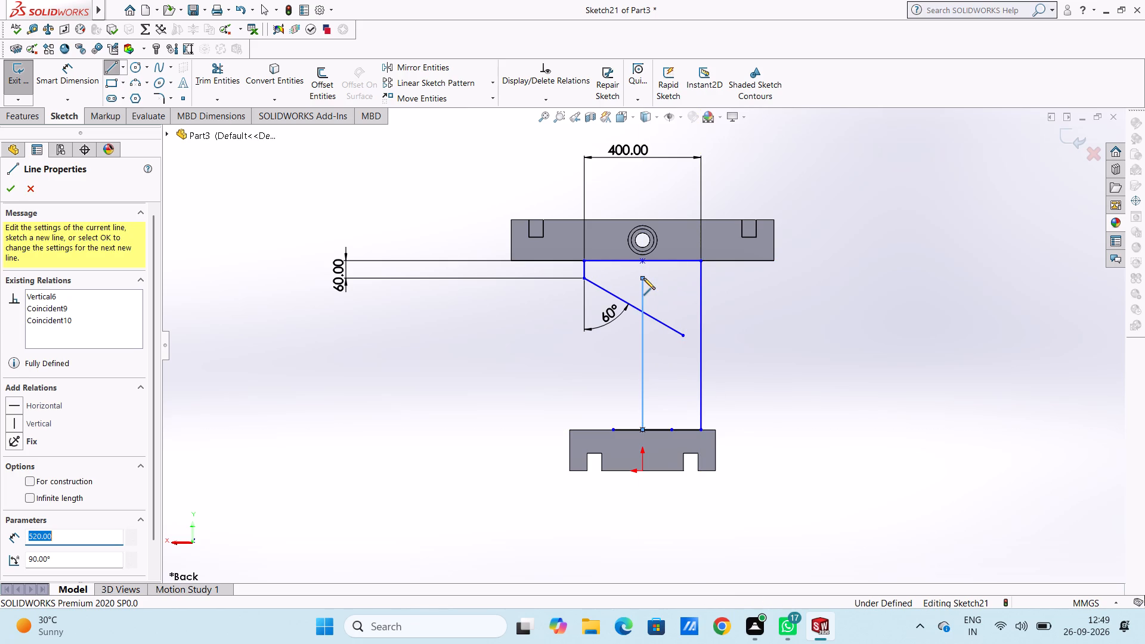
key("Escape")
key("Escape")
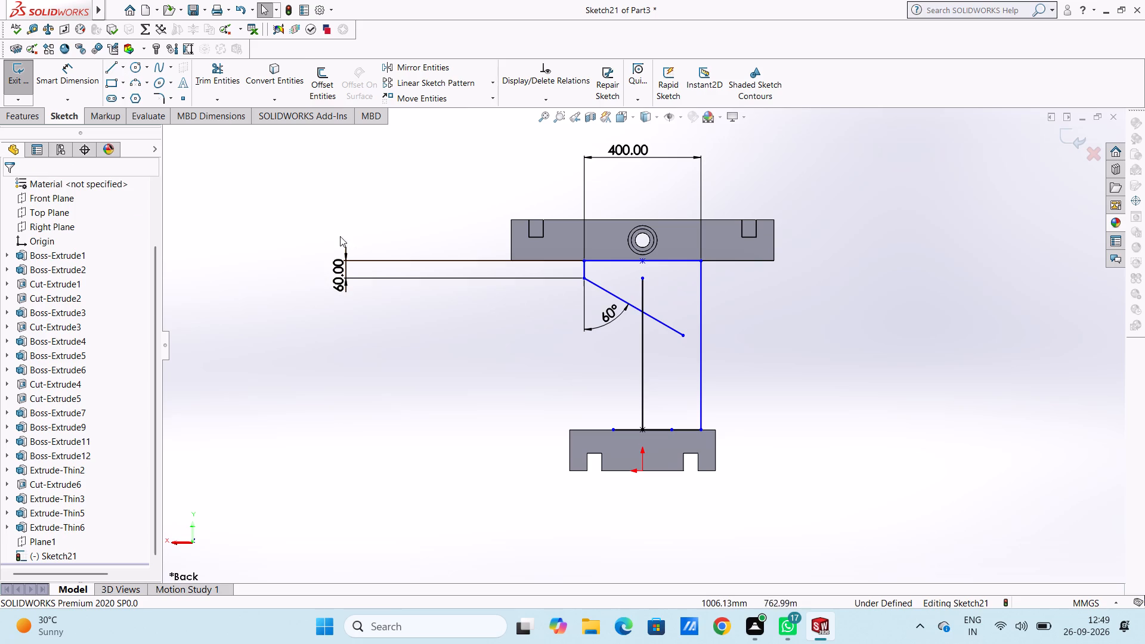
Trim the column profile where the sloped and vertical lines cross, and remove the surplus midpoint-line pieces along the lower beam's top edge.
left_click(227, 75)
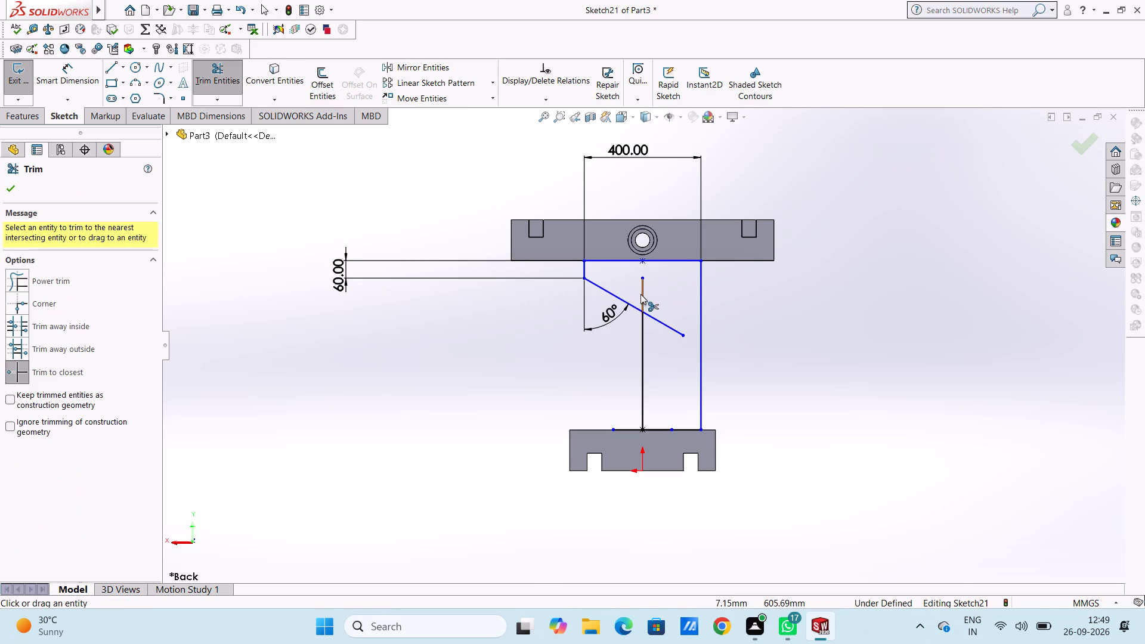
left_click(640, 293)
left_click(653, 317)
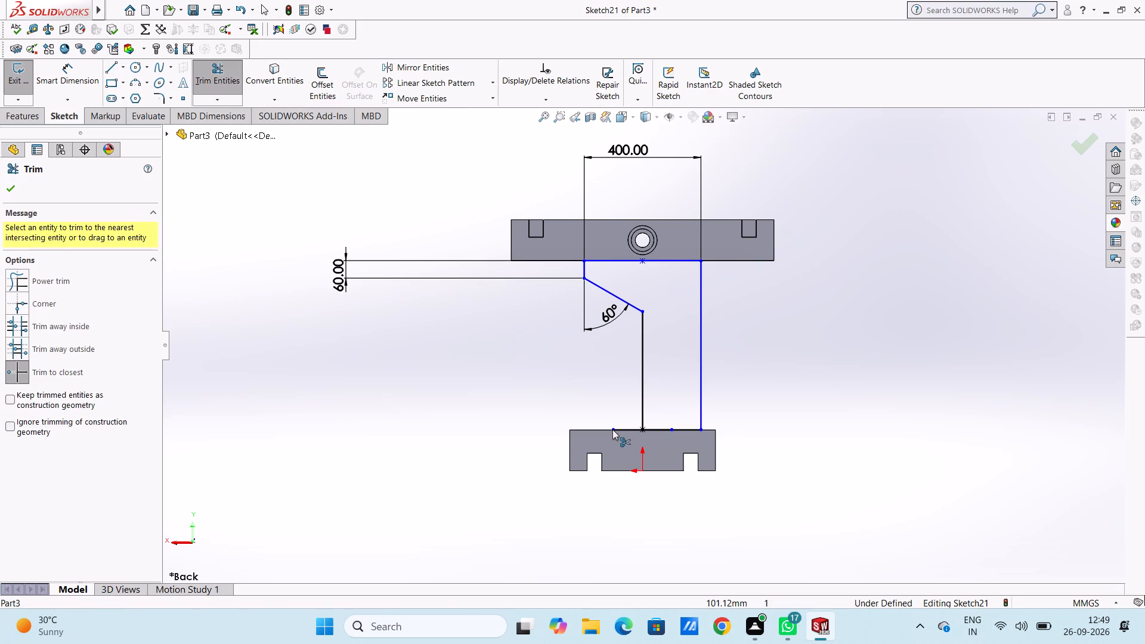
left_click(619, 432)
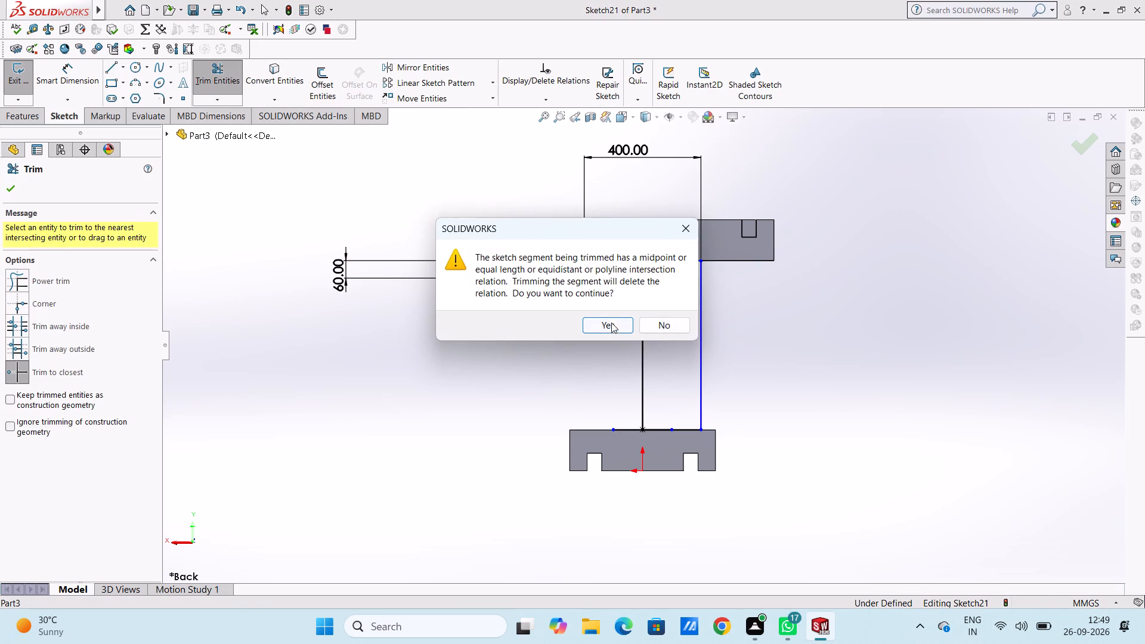
left_click(611, 320)
left_click(666, 428)
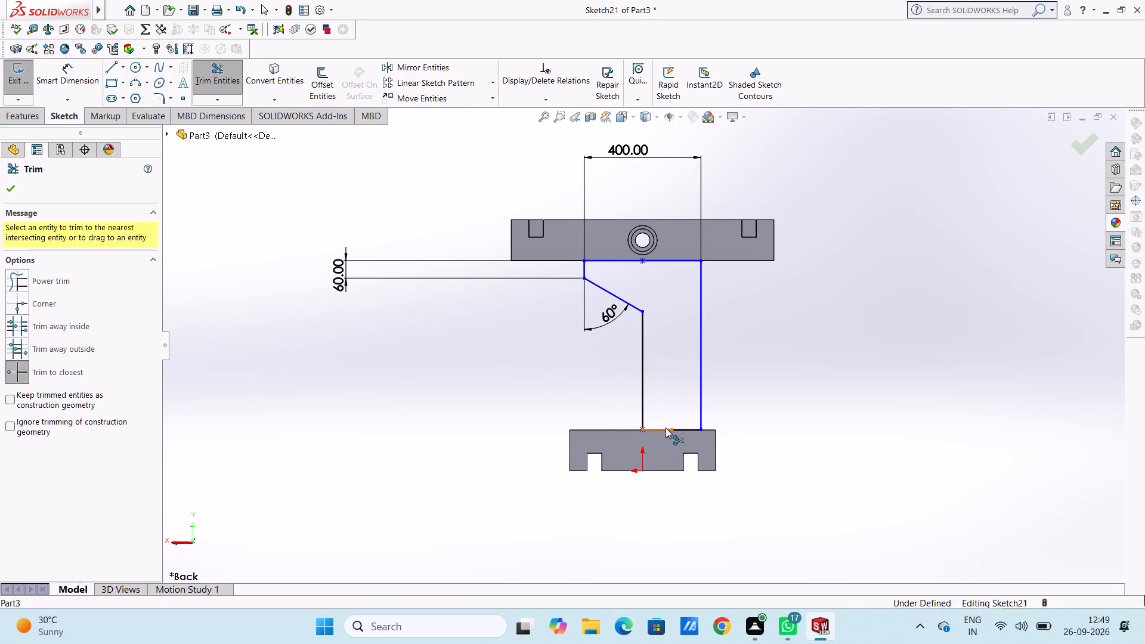
key("Escape")
key("Escape")
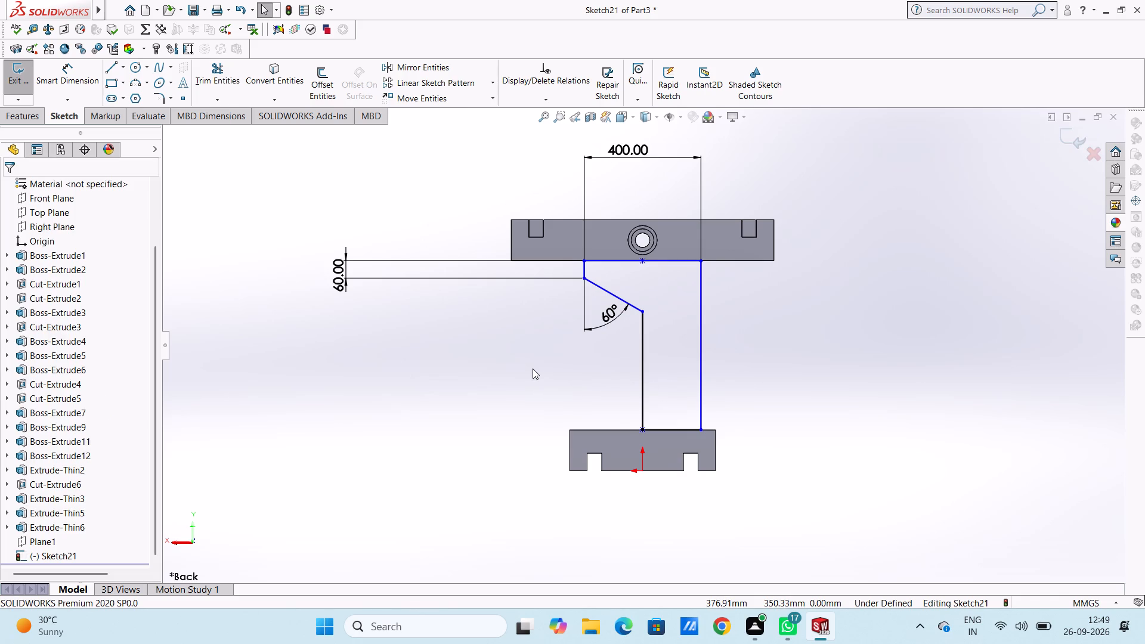
key("Escape")
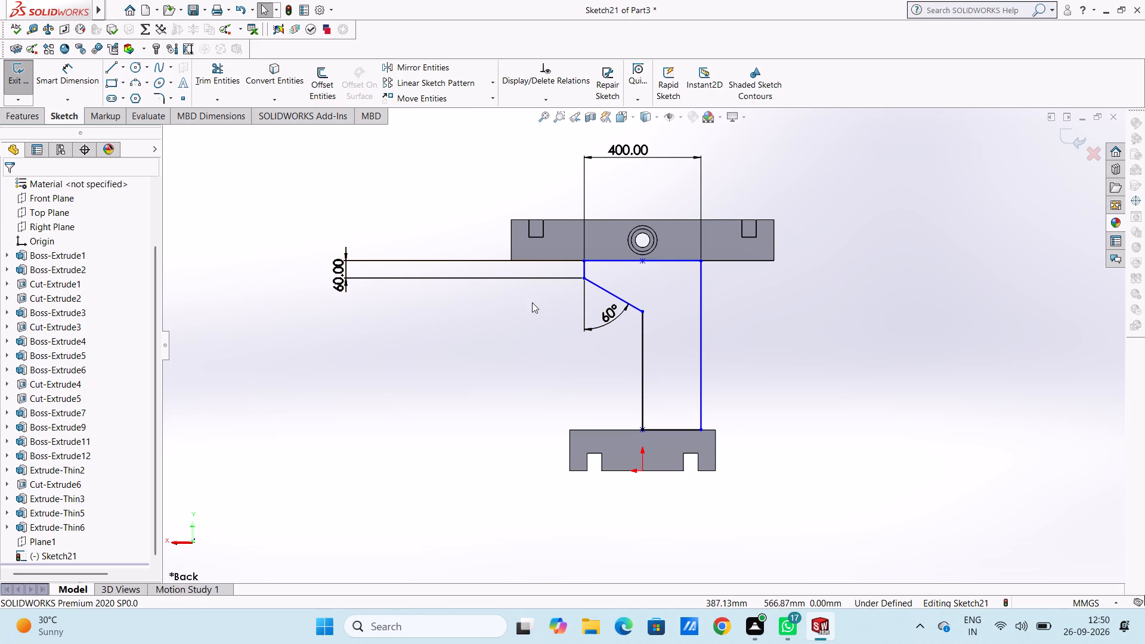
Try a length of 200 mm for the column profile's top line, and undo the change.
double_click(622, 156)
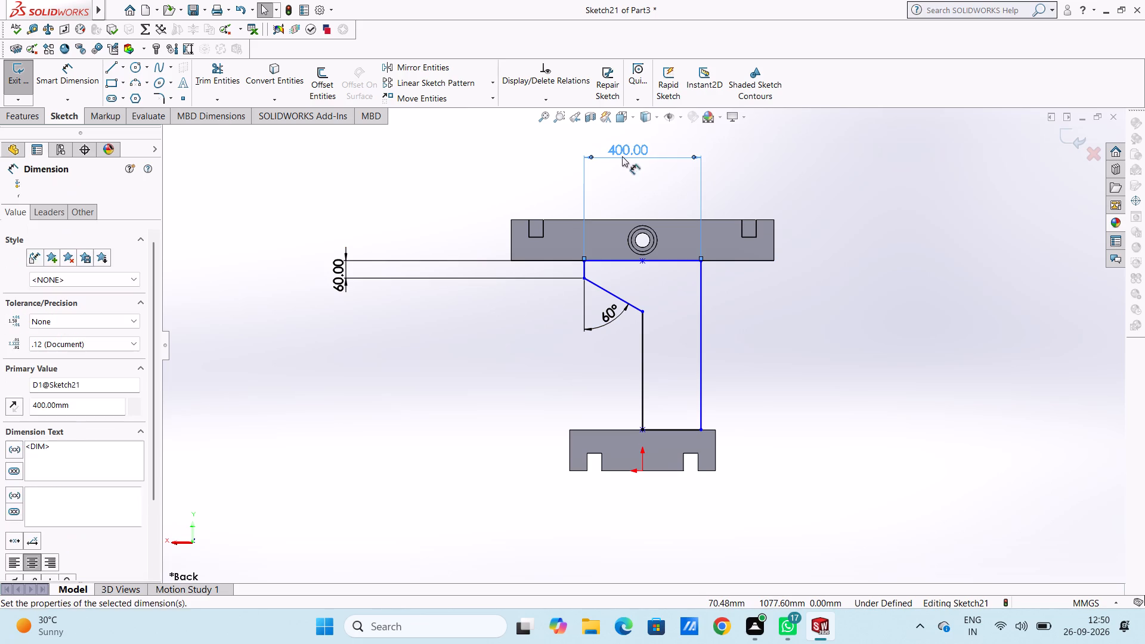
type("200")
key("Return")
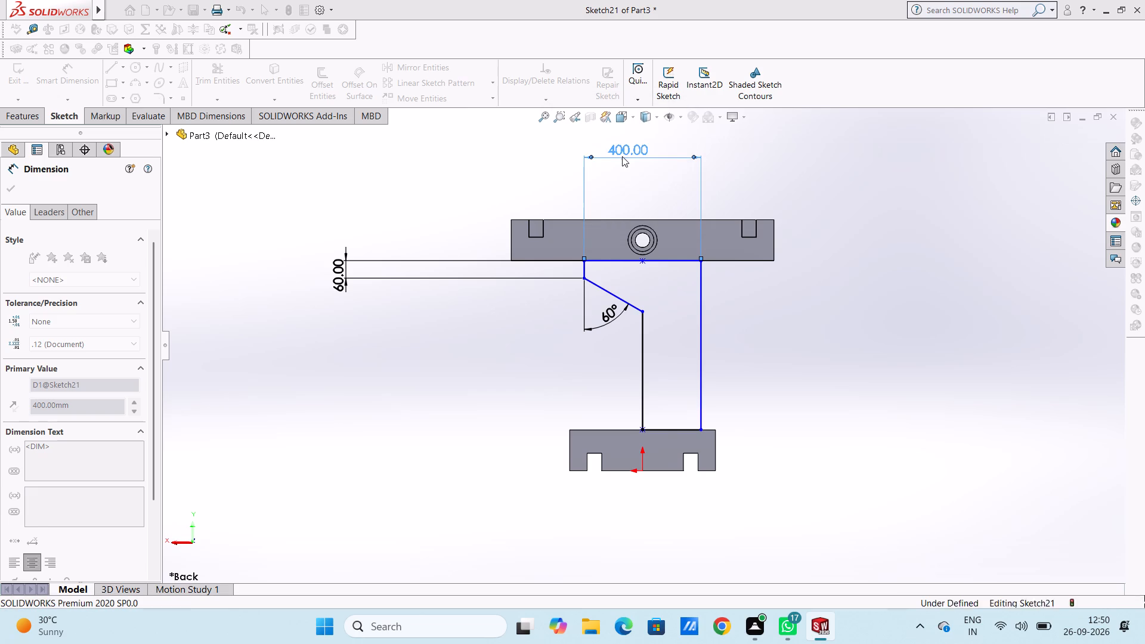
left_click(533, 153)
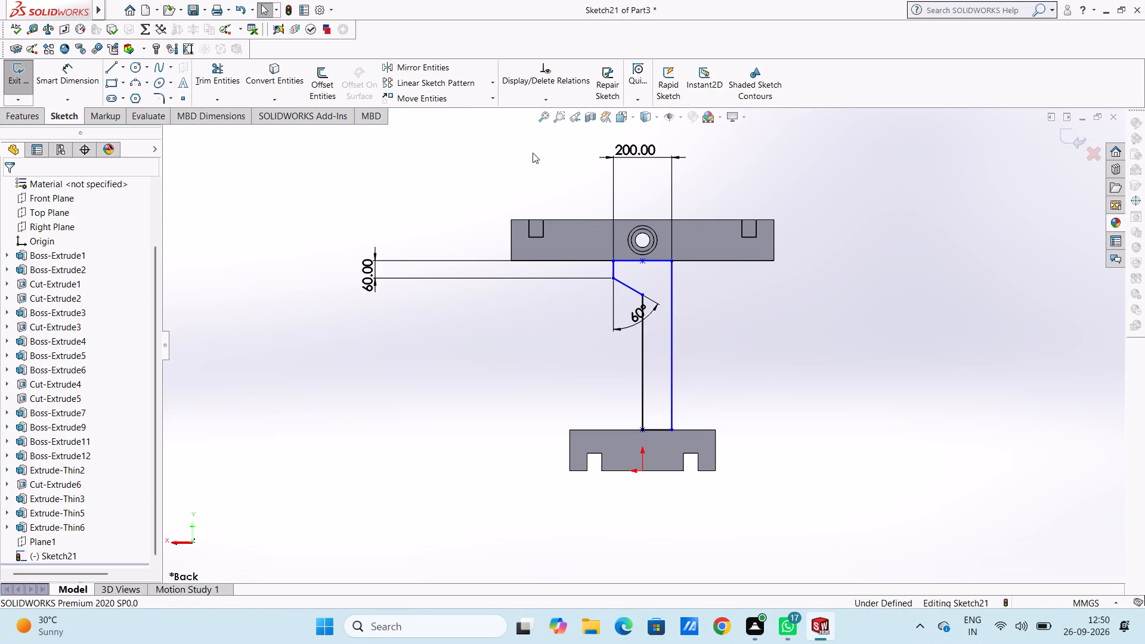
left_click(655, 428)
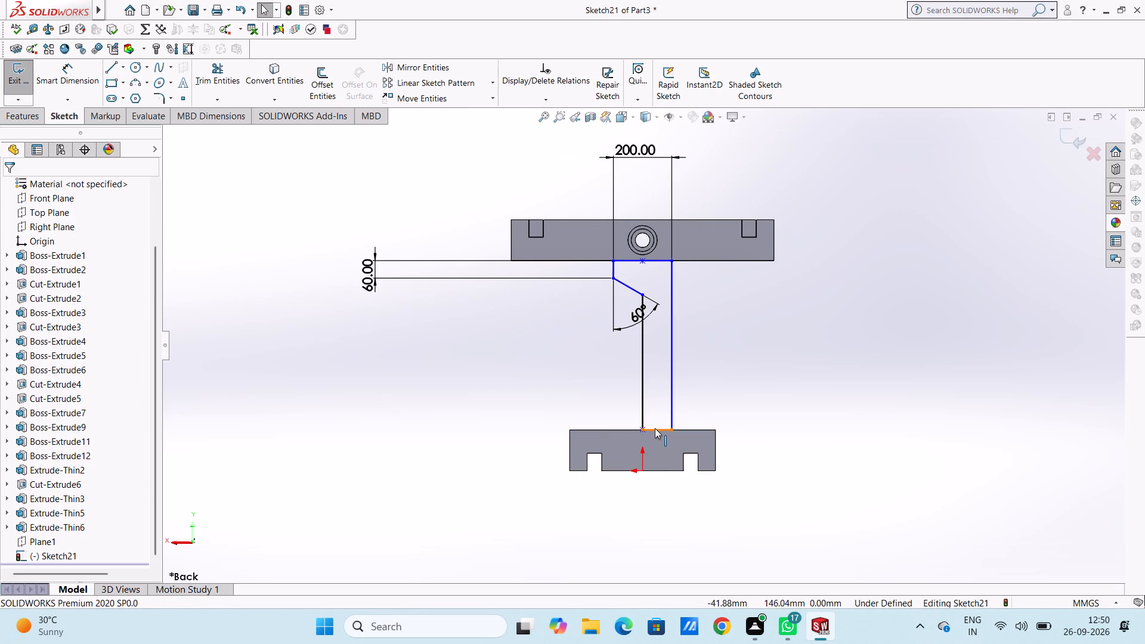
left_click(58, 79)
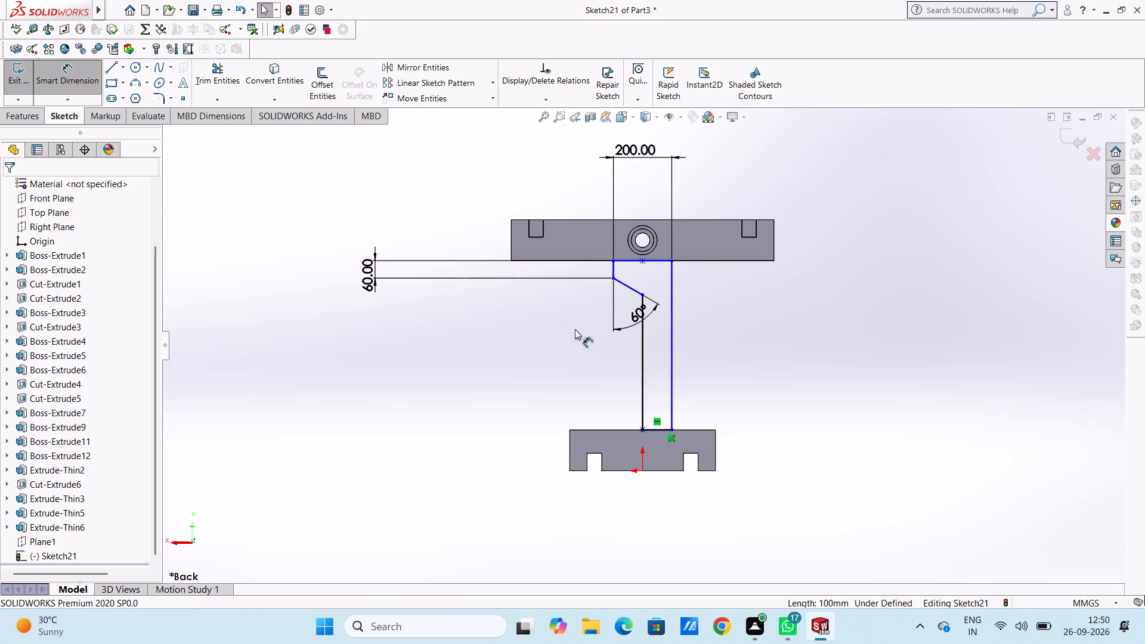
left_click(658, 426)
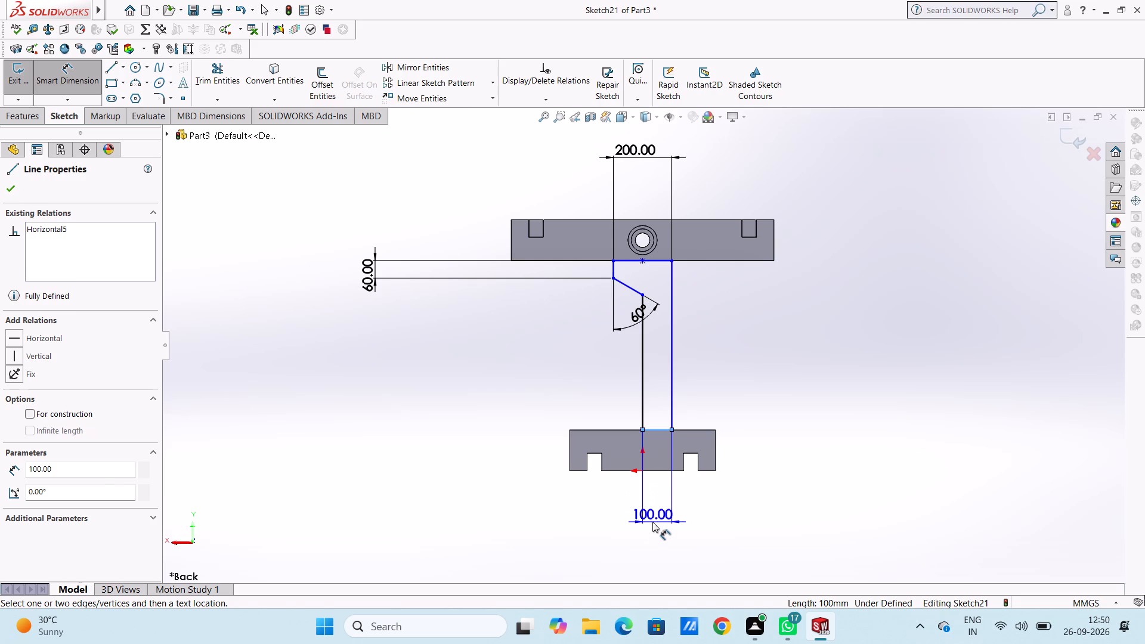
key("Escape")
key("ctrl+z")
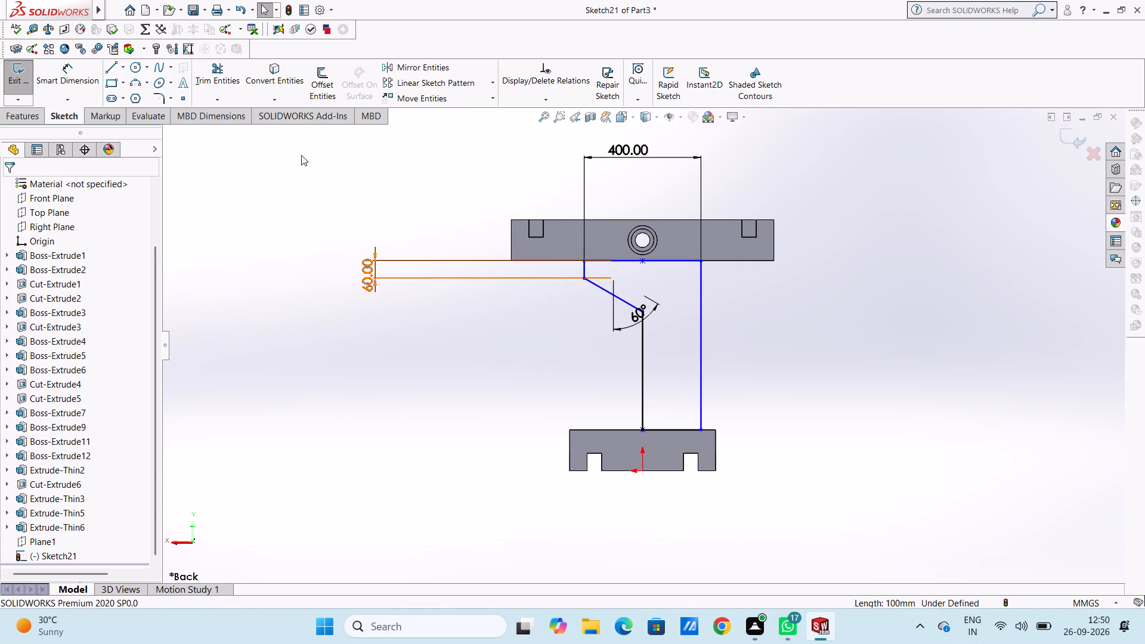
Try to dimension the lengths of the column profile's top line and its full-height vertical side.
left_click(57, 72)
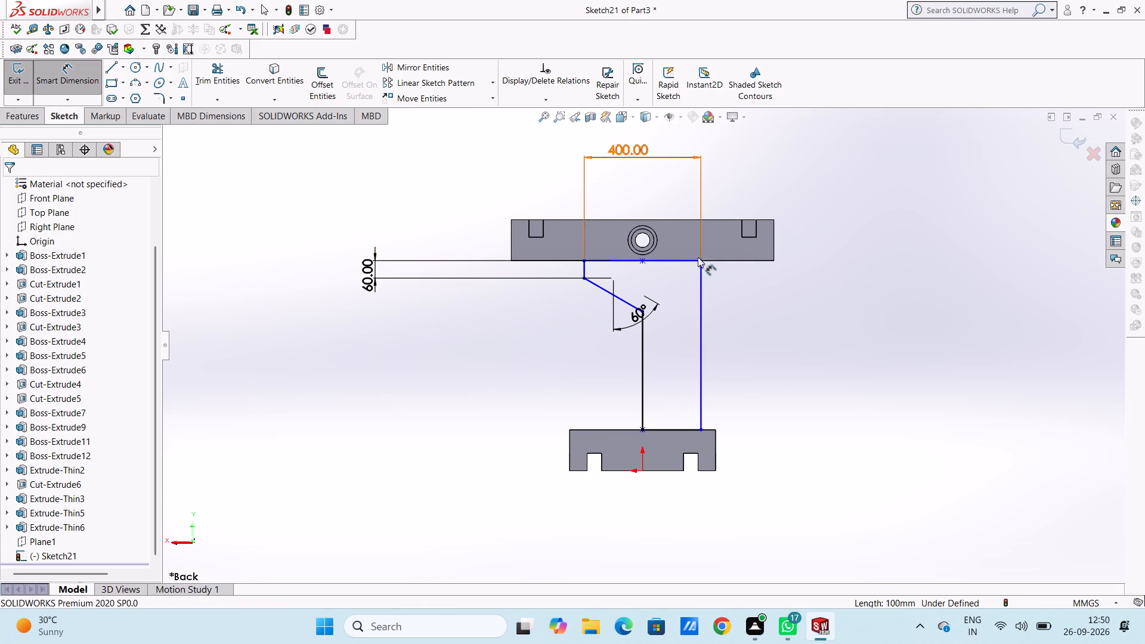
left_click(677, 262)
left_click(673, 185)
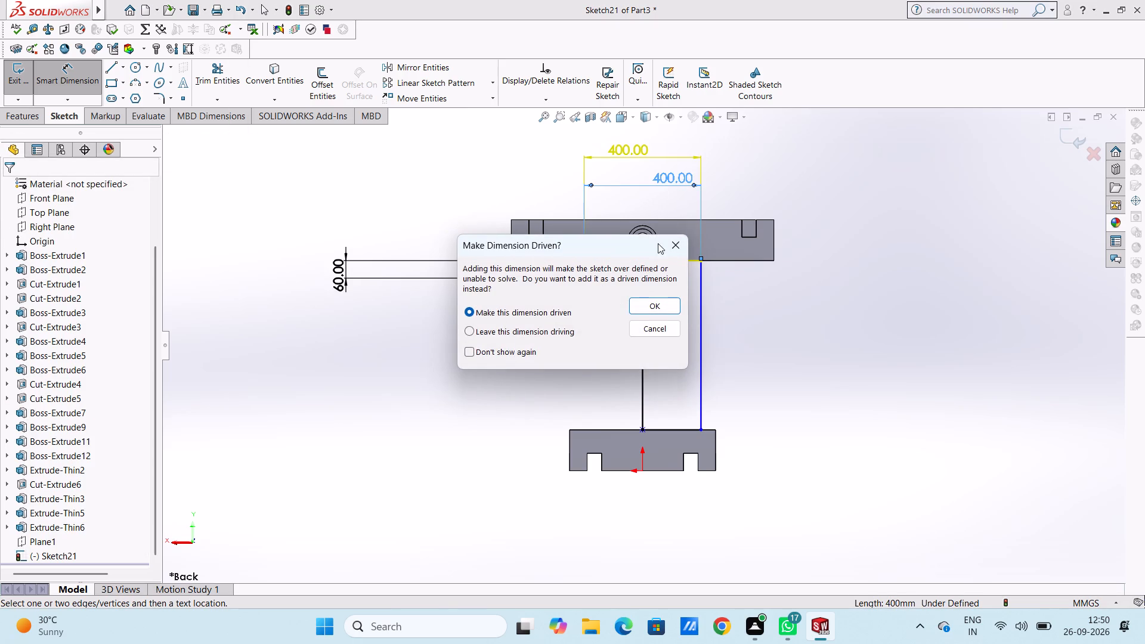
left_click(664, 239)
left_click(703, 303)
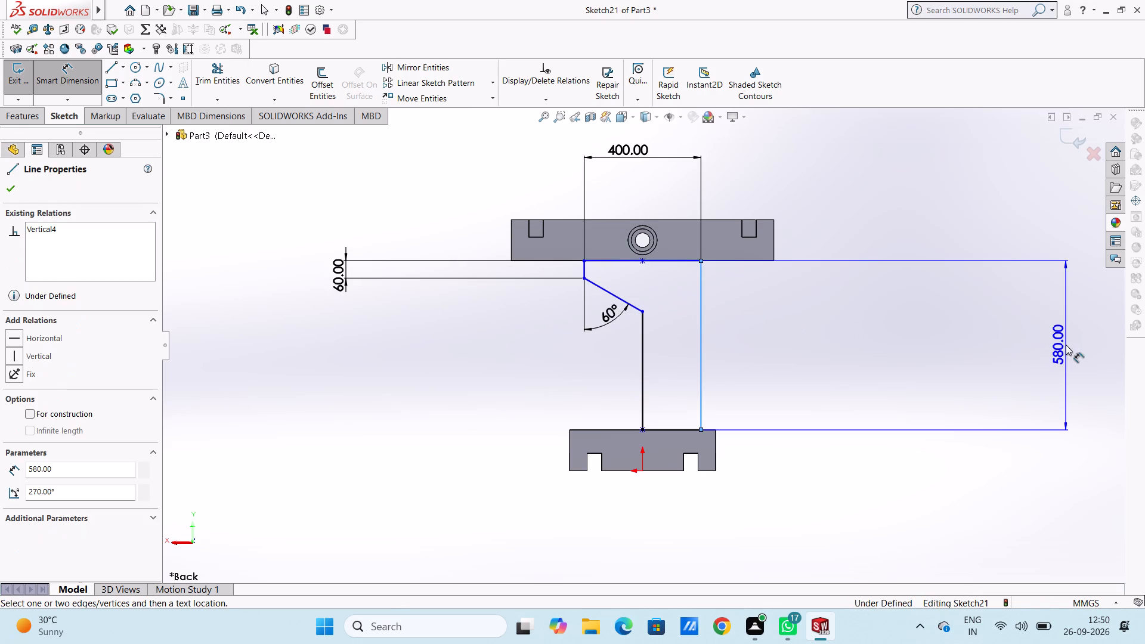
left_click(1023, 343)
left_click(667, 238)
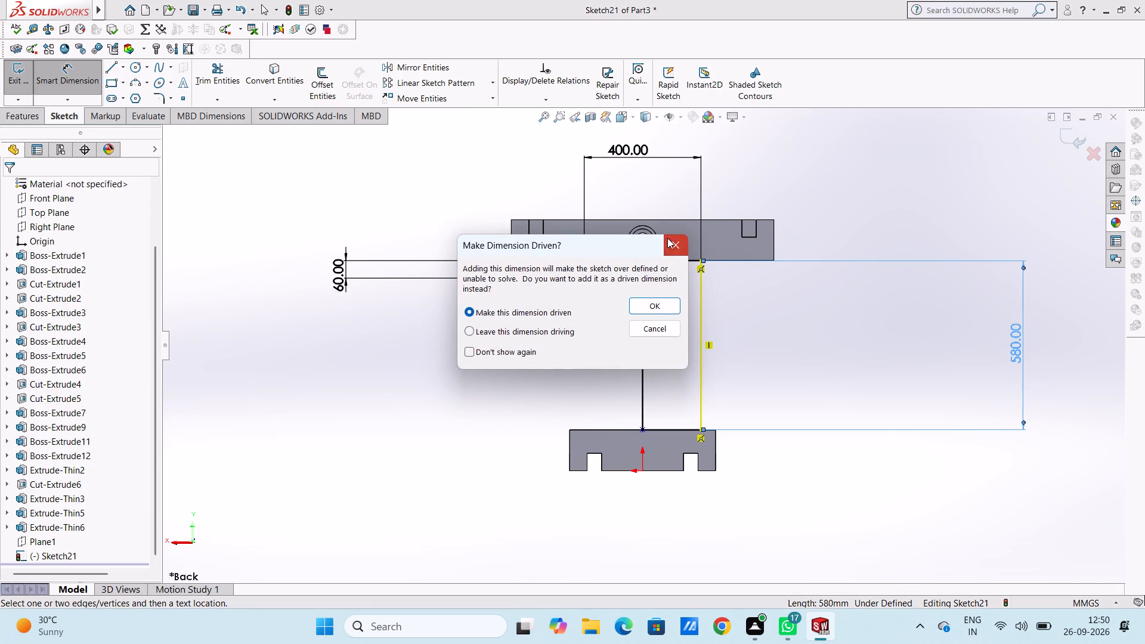
Dimension the length of the column profile's 60° sloped line.
left_click(611, 295)
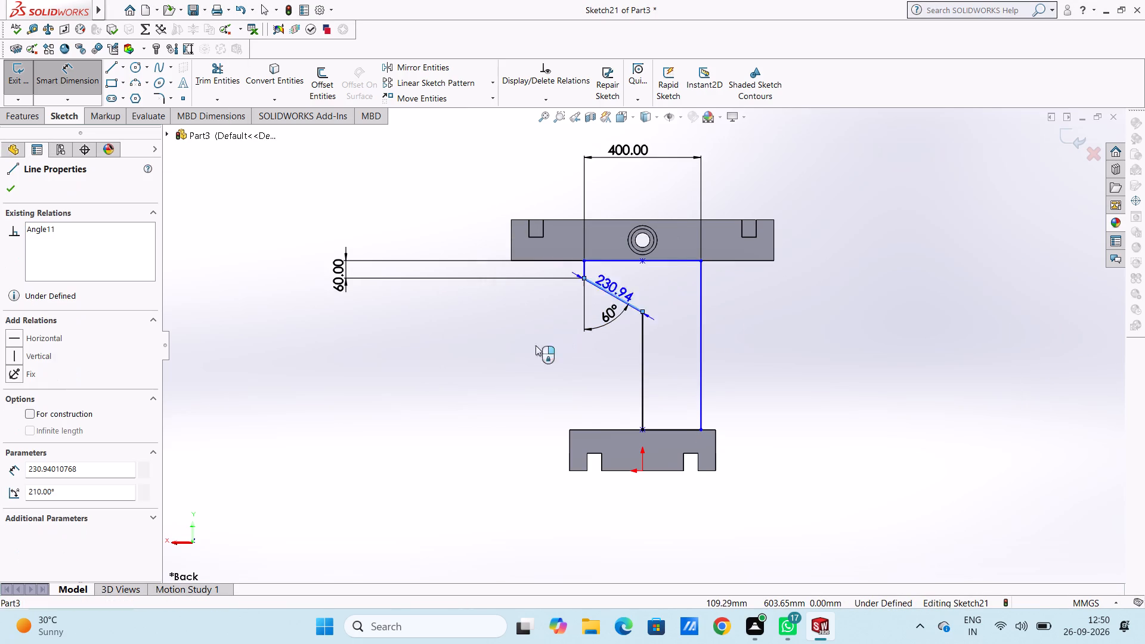
left_click(498, 363)
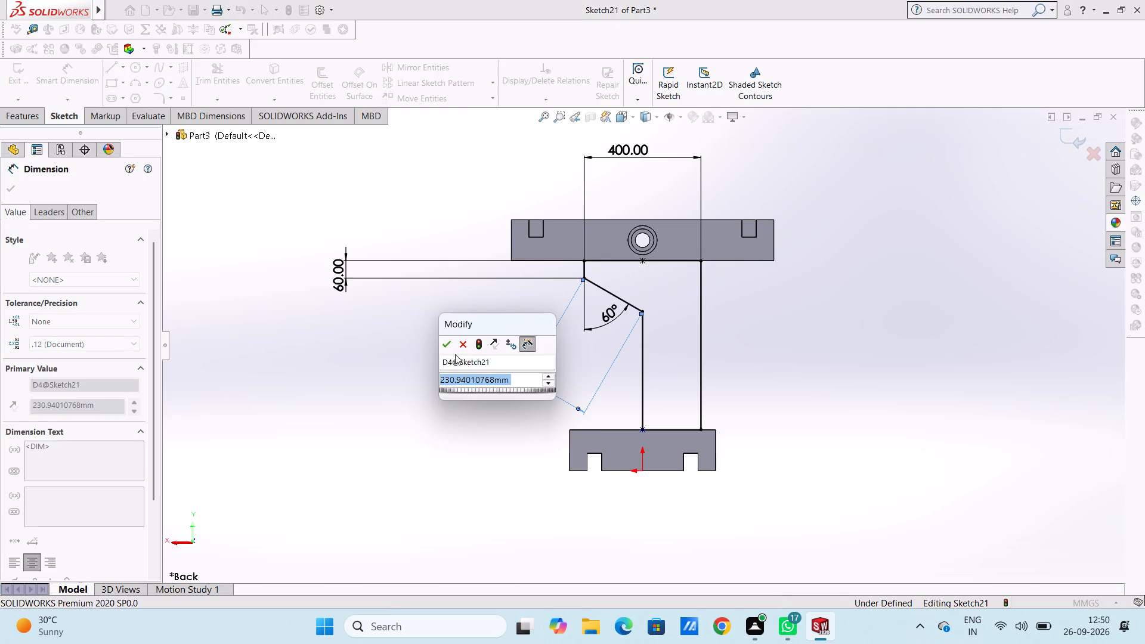
left_click(450, 349)
left_click(425, 338)
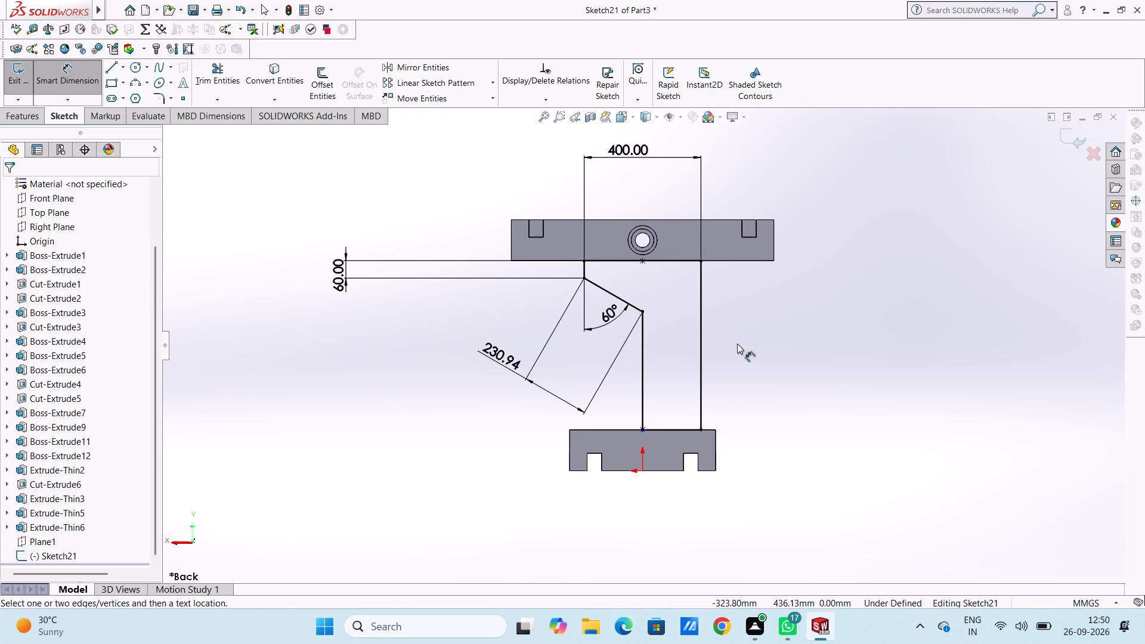
key("Escape")
key("Escape")
Draw a circle of 50 mm radius inside the column profile, level with the midpoint of its full-height vertical side.
scroll(734, 341, "down", 2)
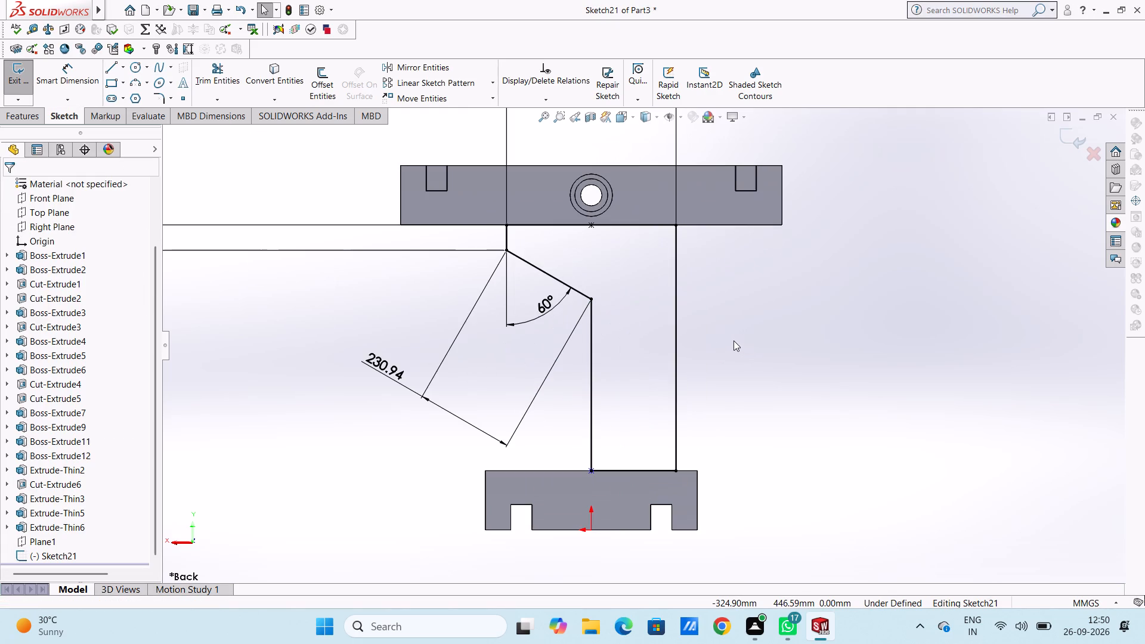
left_click(135, 72)
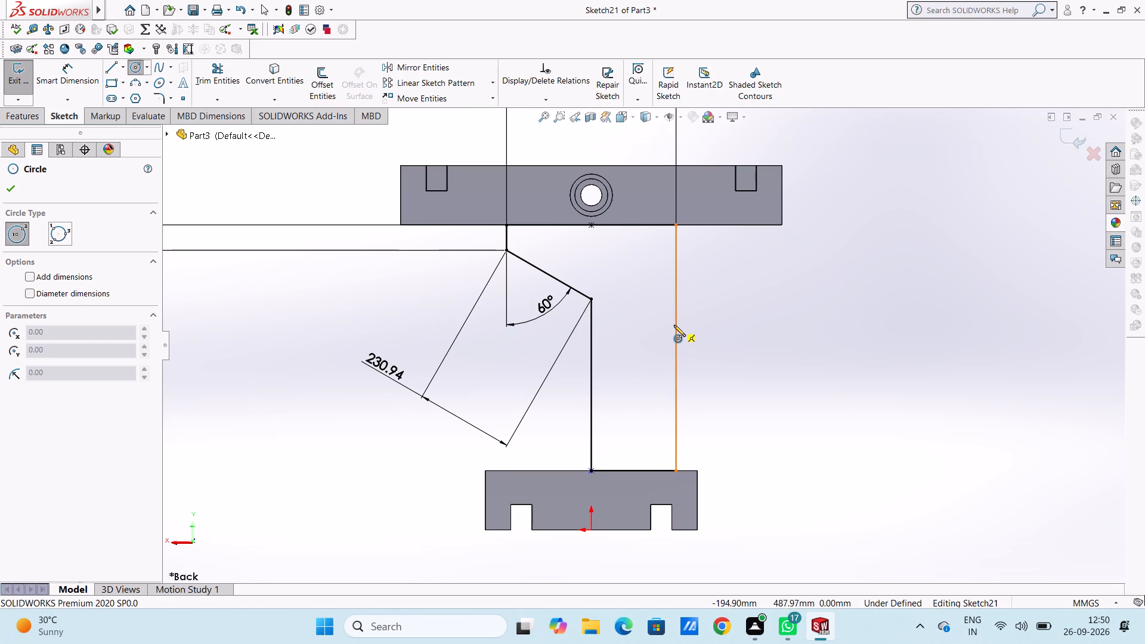
left_click(642, 347)
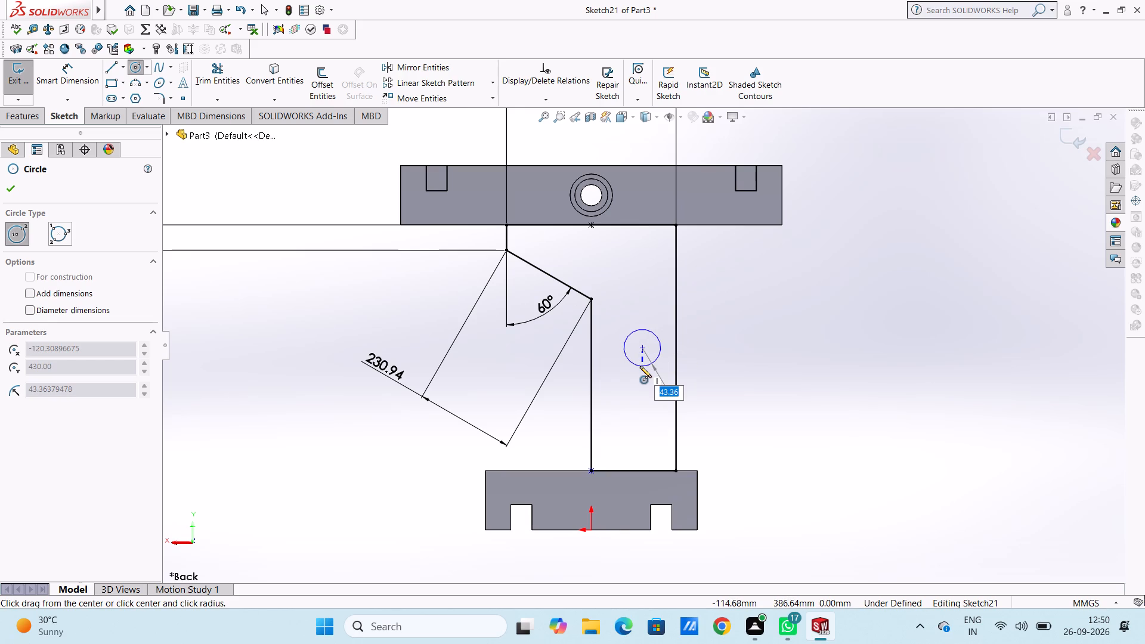
type("50")
key("Return")
key("Escape")
key("Escape")
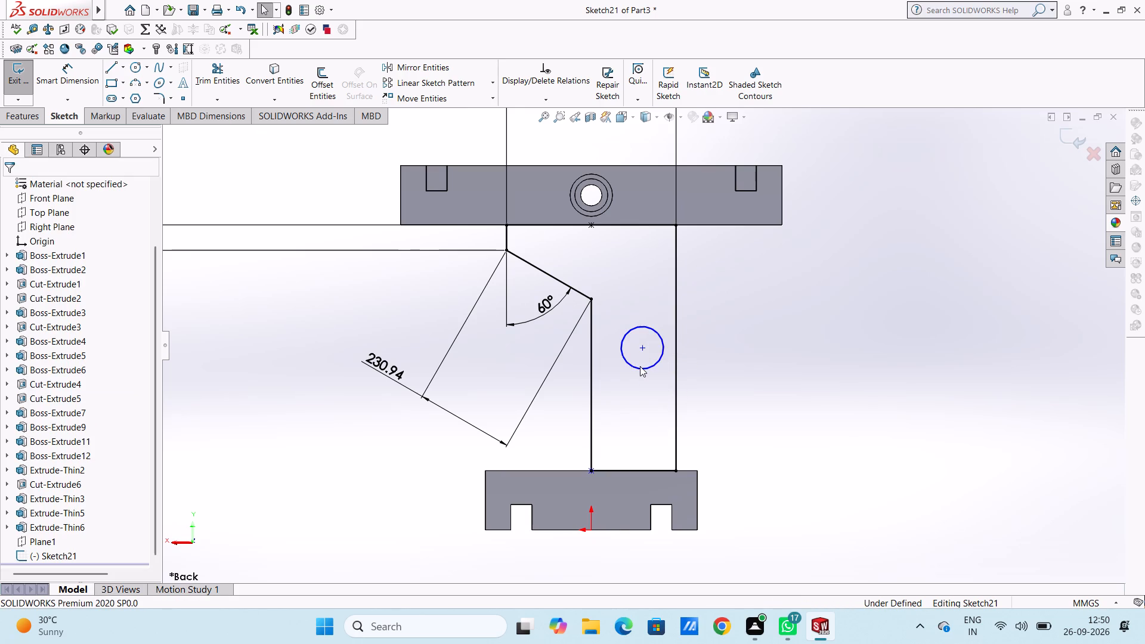
Dimension the diameter of the circle inside the column profile.
left_click(79, 76)
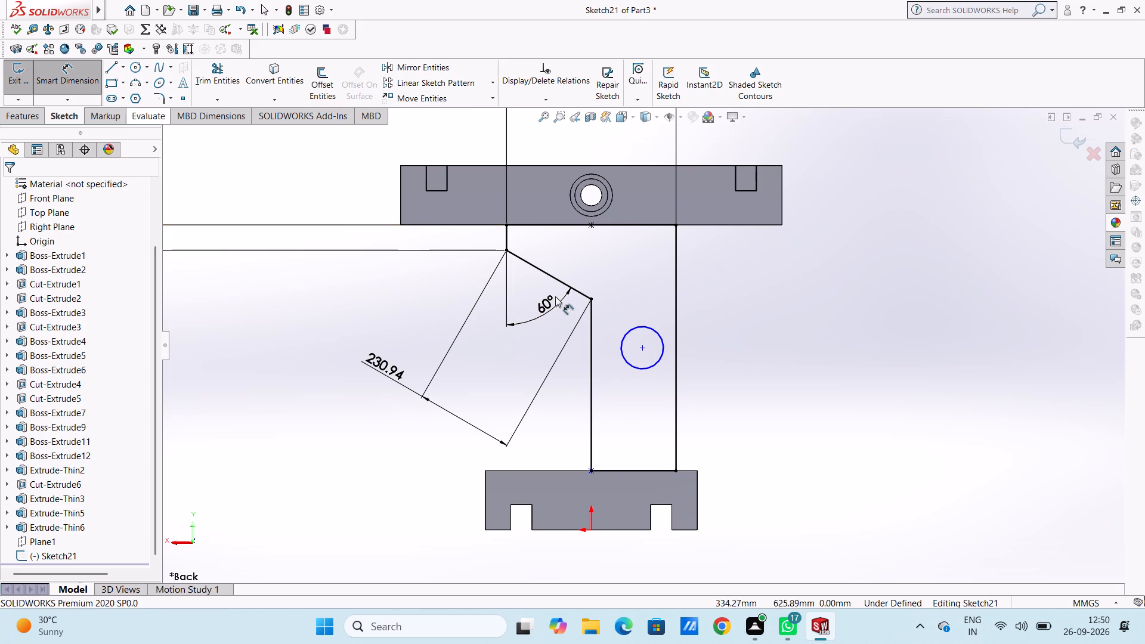
left_click(636, 327)
left_click(970, 259)
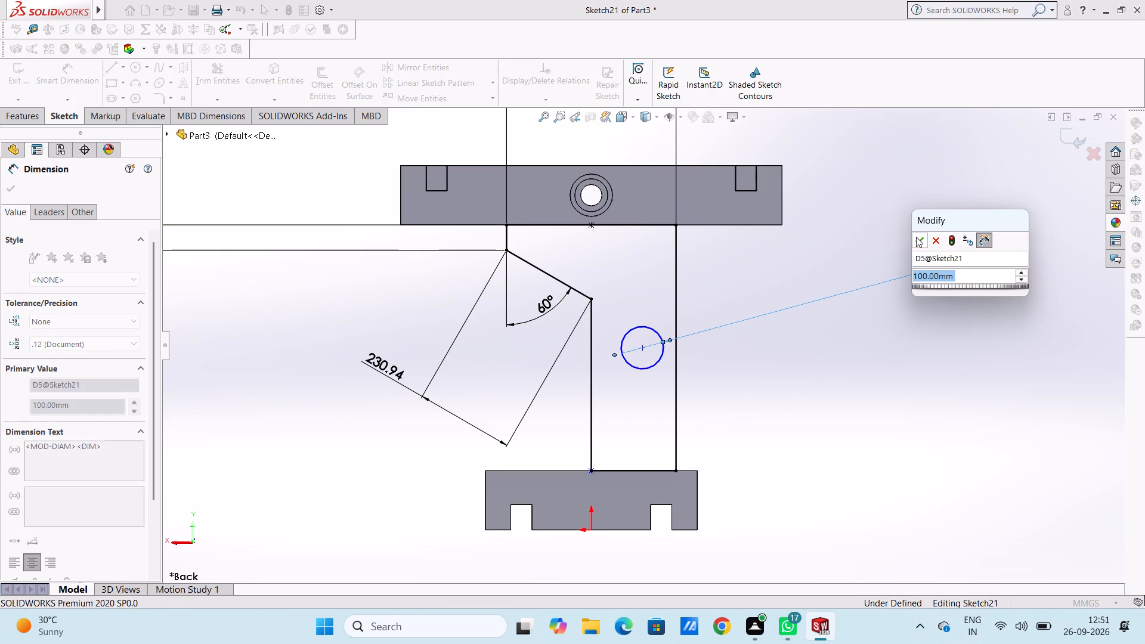
left_click(916, 236)
left_click(779, 260)
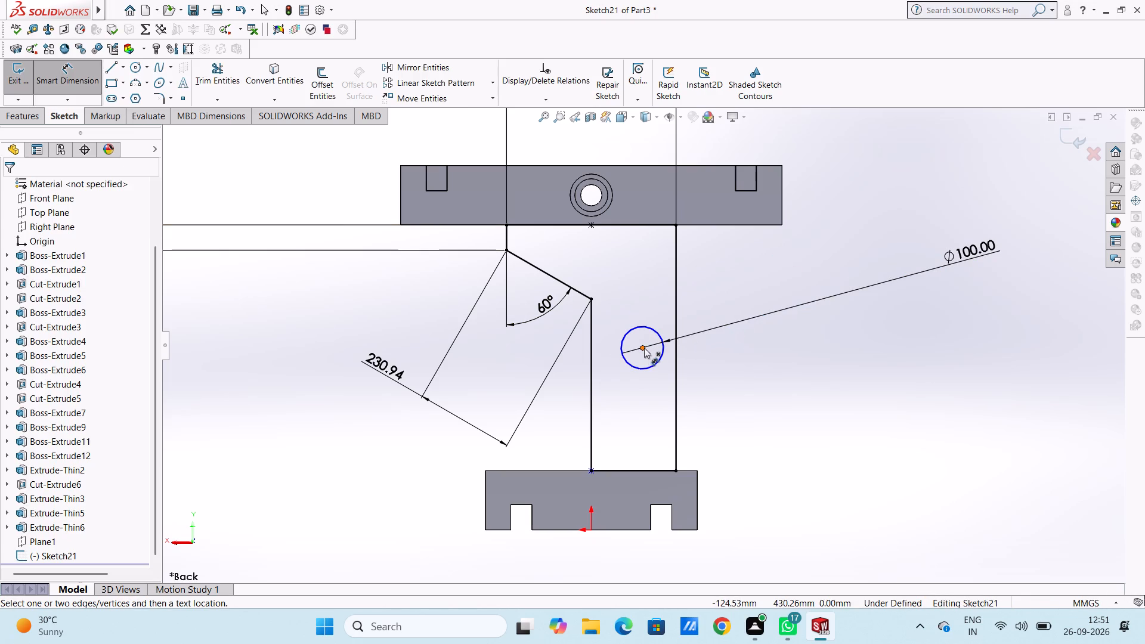
Dimension the circle's centre 100 mm from the column profile's full-height vertical side.
left_click(644, 348)
left_click(674, 351)
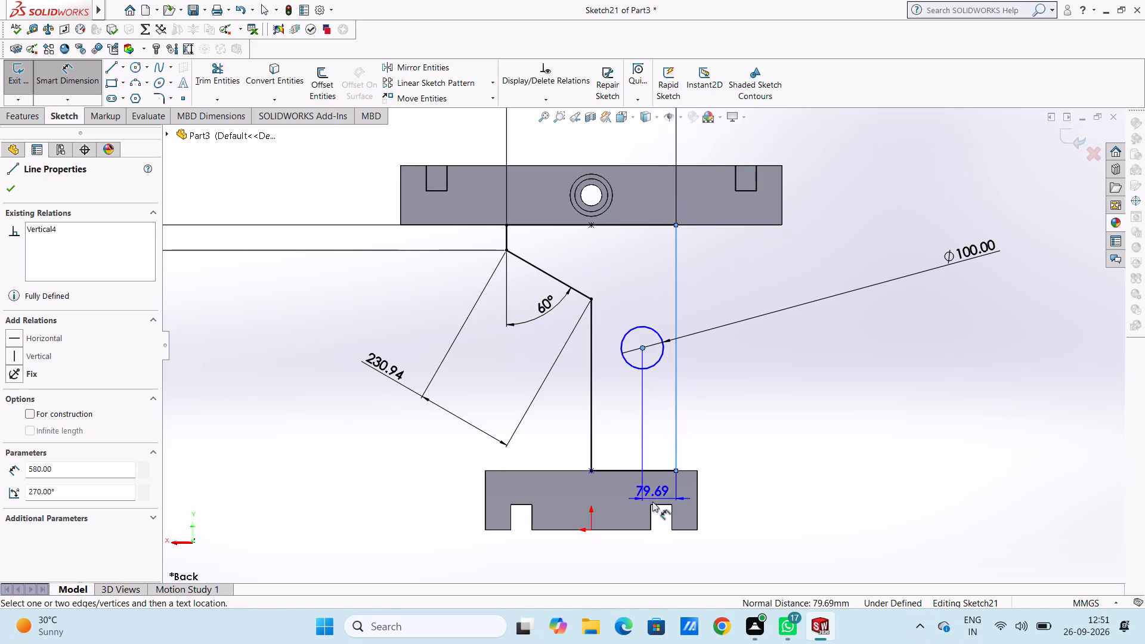
scroll(649, 561, "up", 2)
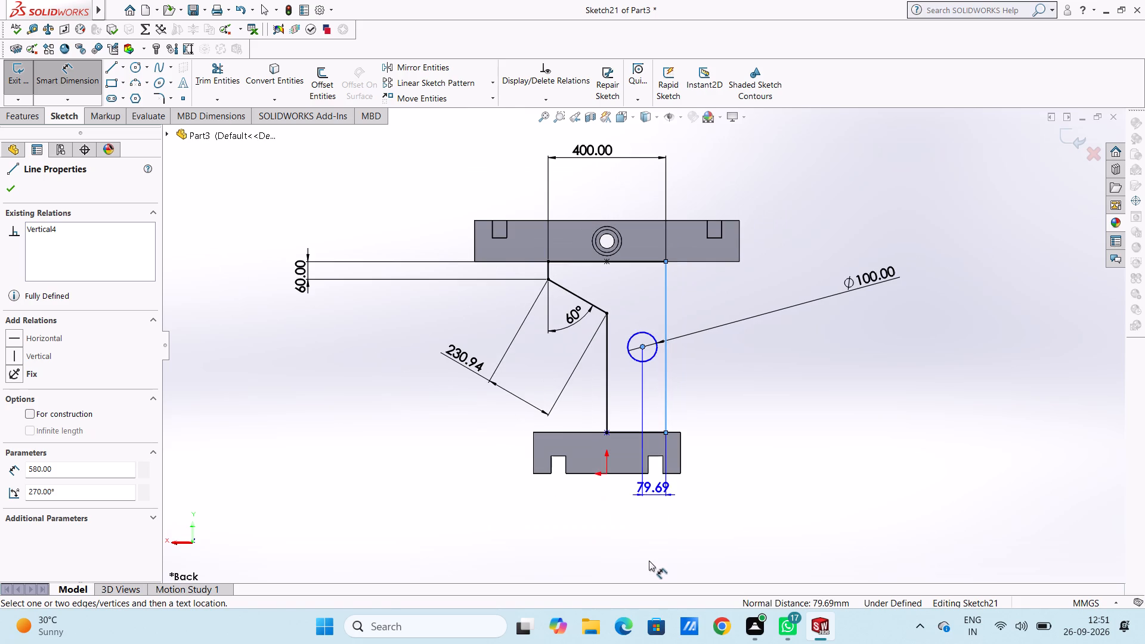
left_click(643, 505)
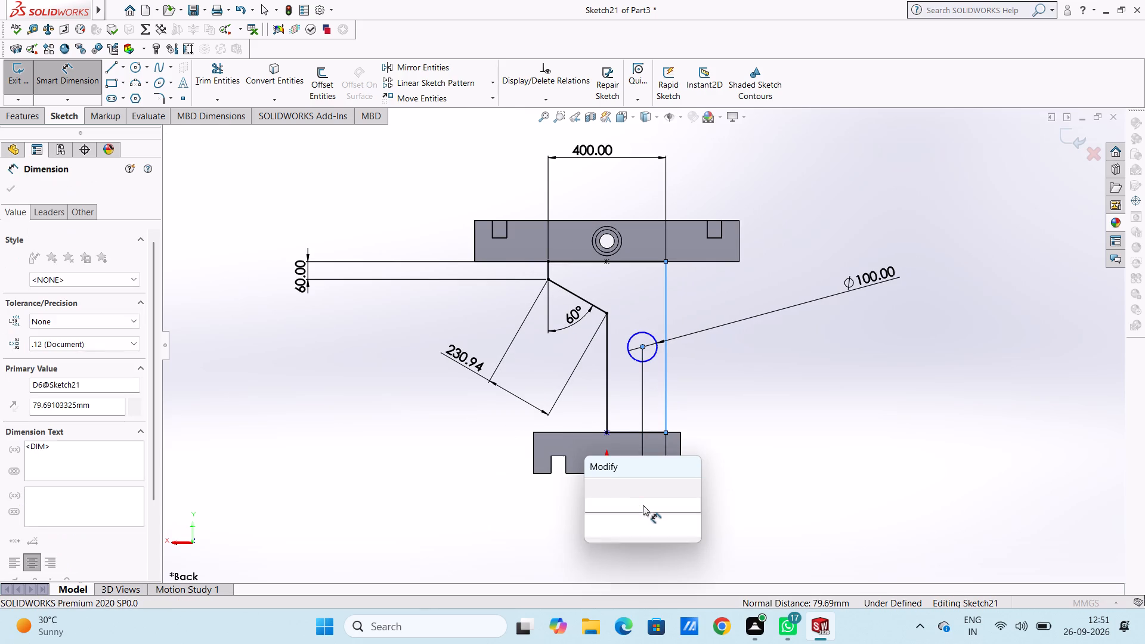
type("100")
key("Return")
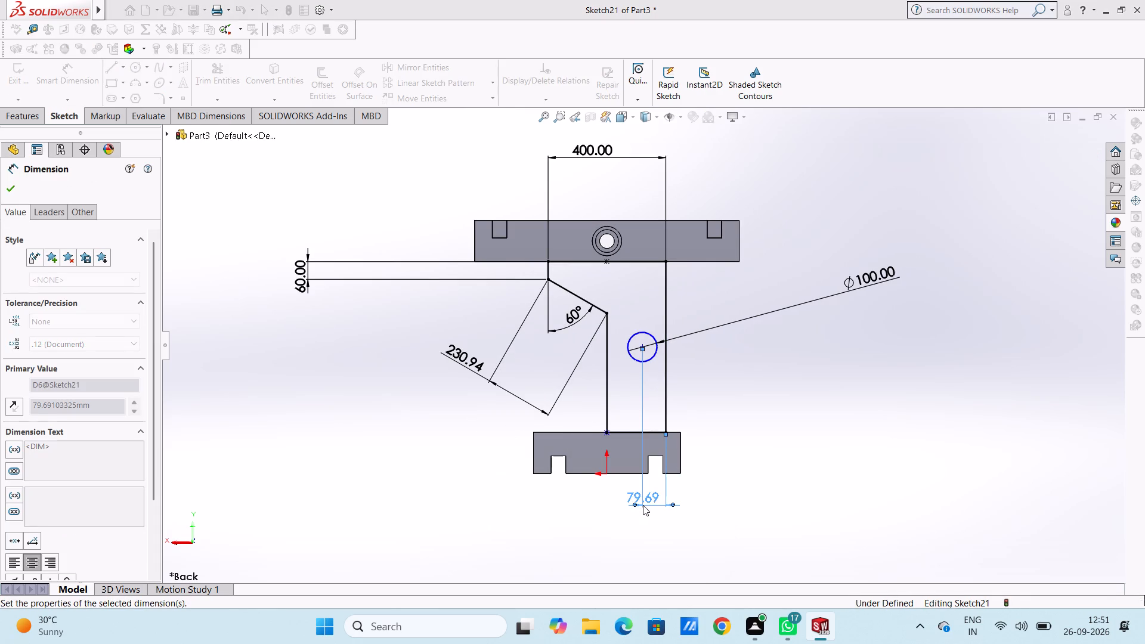
left_click(736, 407)
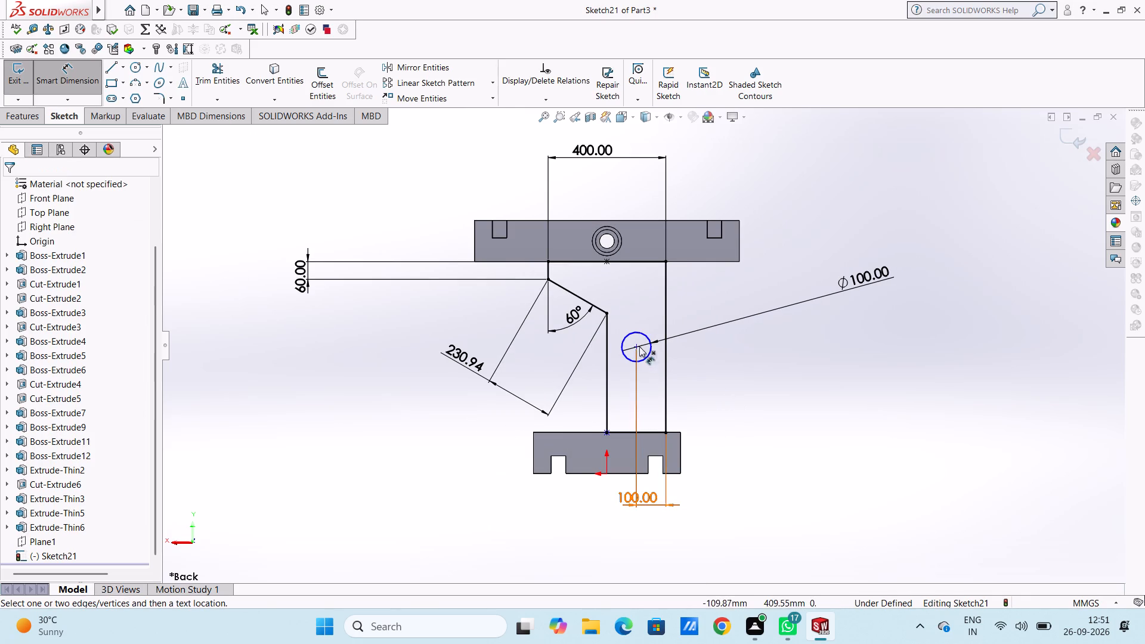
Dimension the vertical distance from the circle's centre to the column profile's top line.
left_click(636, 349)
left_click(656, 261)
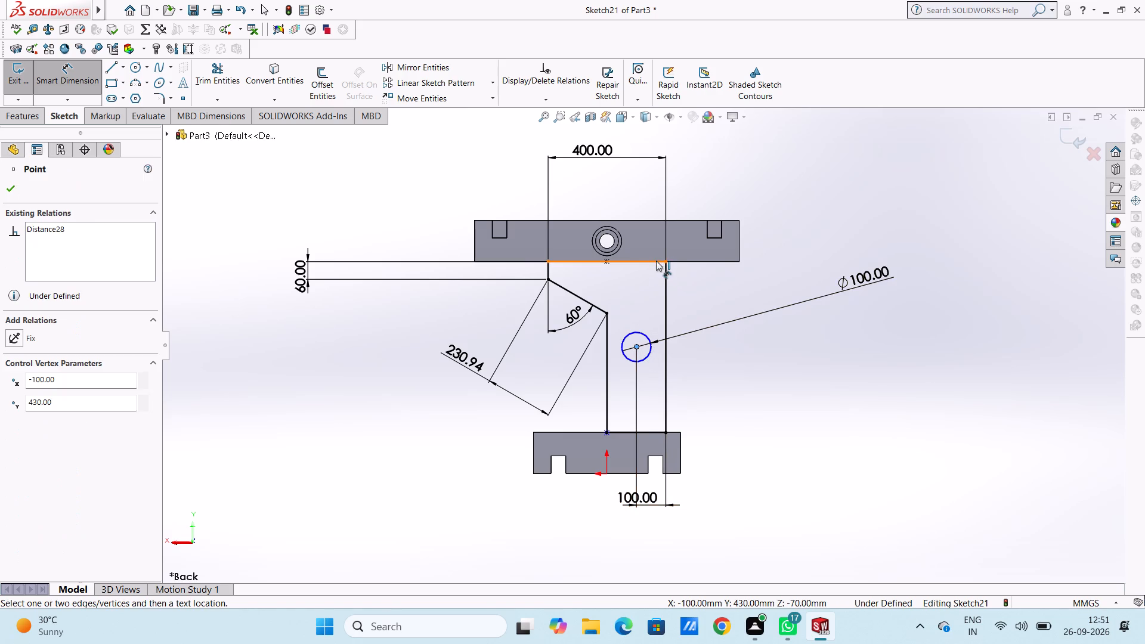
left_click(1013, 296)
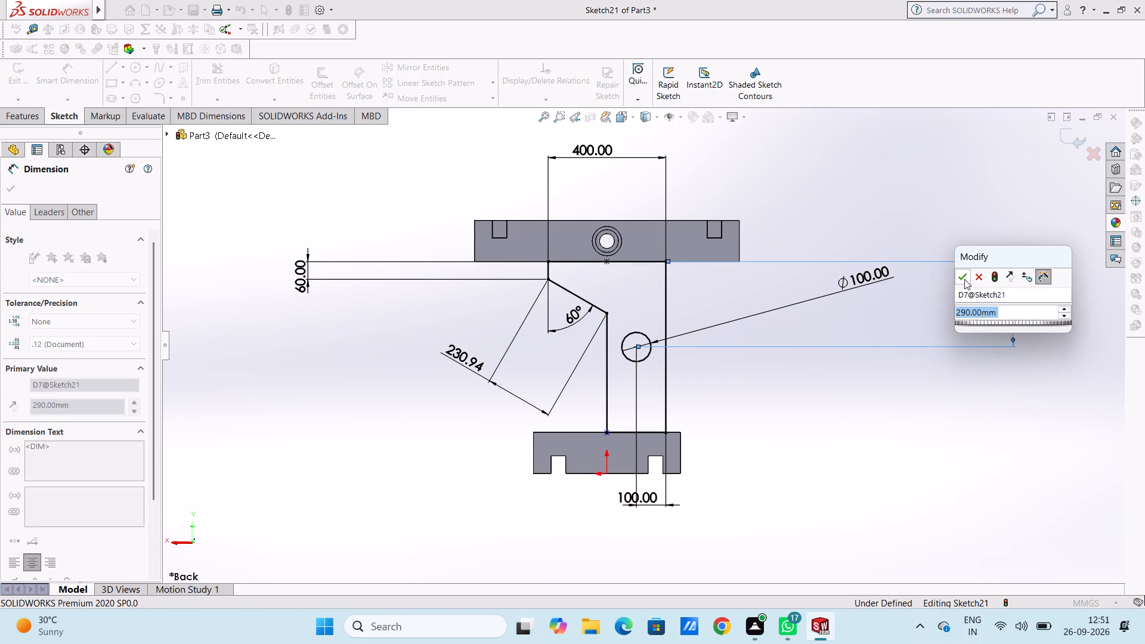
left_click(964, 279)
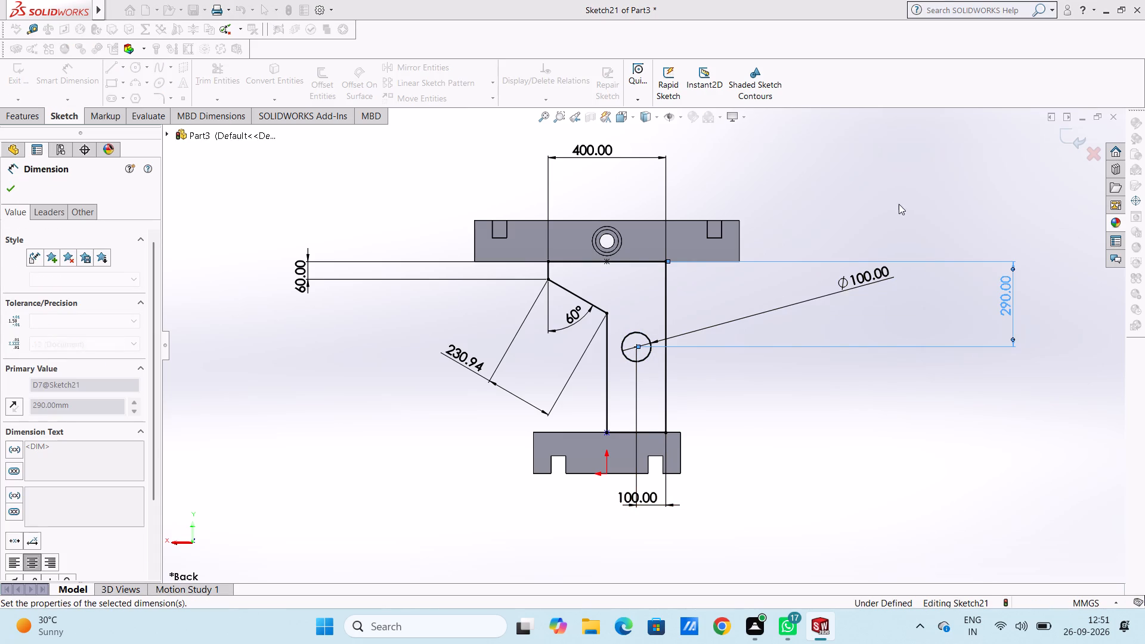
Extrude the holed column profile region 100 mm with a Mid Plane end condition, leaving the circle open as a hole.
left_click(899, 204)
middle_click_drag(875, 189, 941, 230)
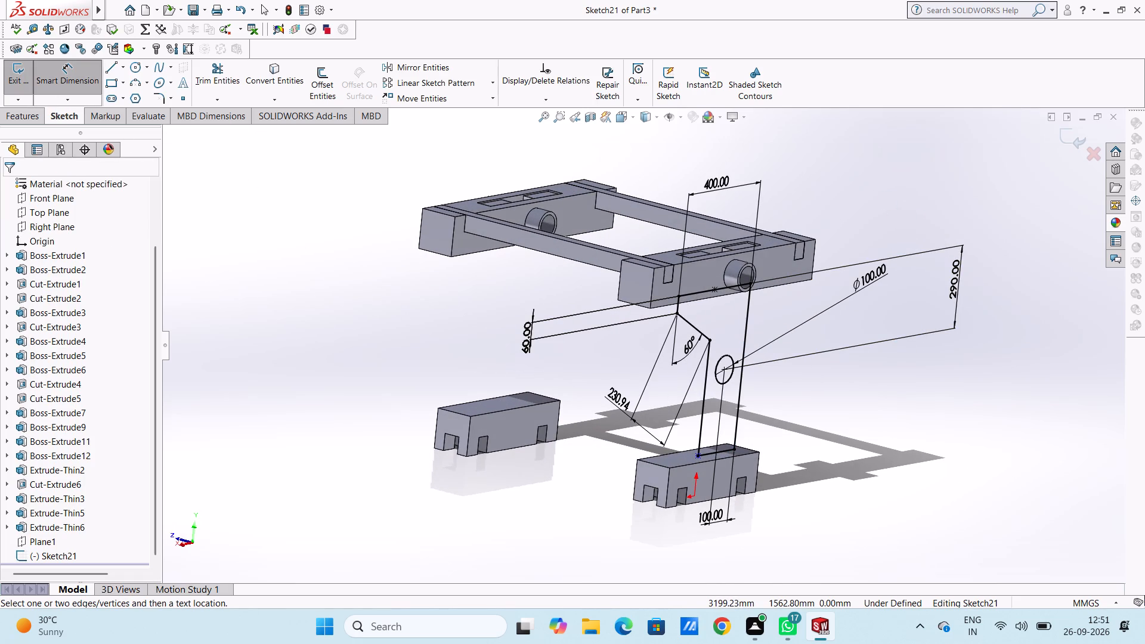
left_click(28, 120)
left_click(25, 79)
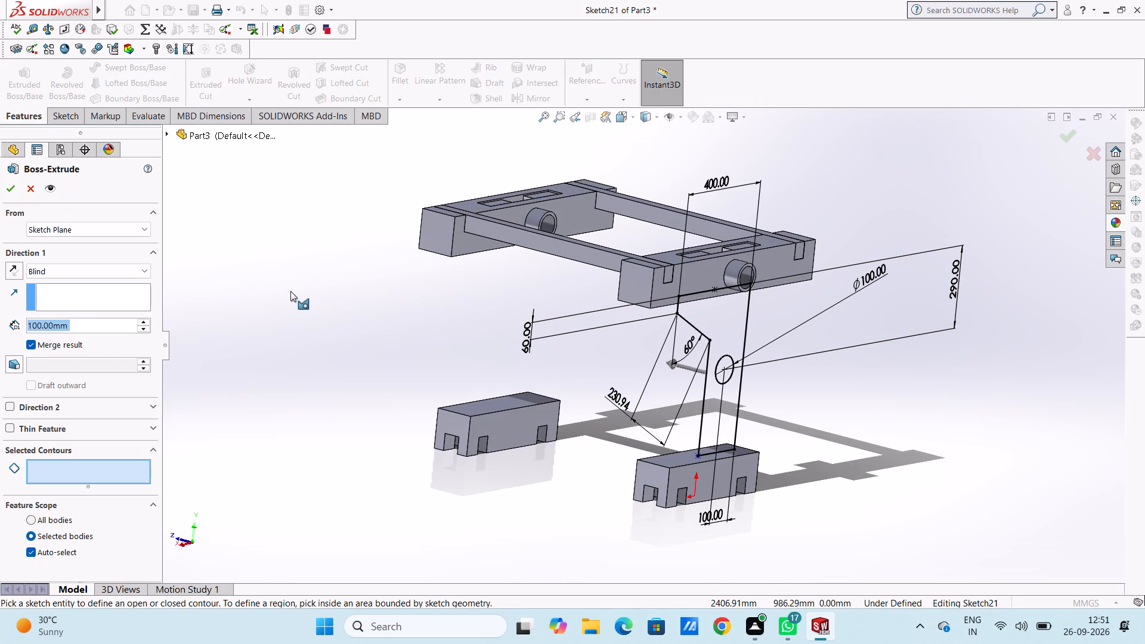
left_click(719, 328)
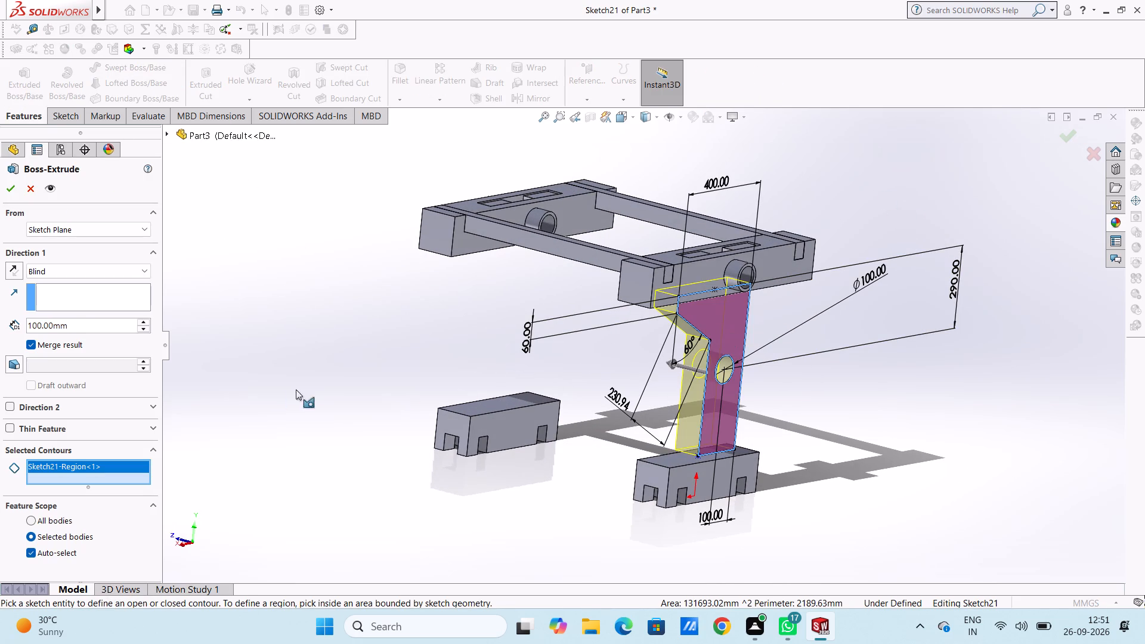
left_click(115, 267)
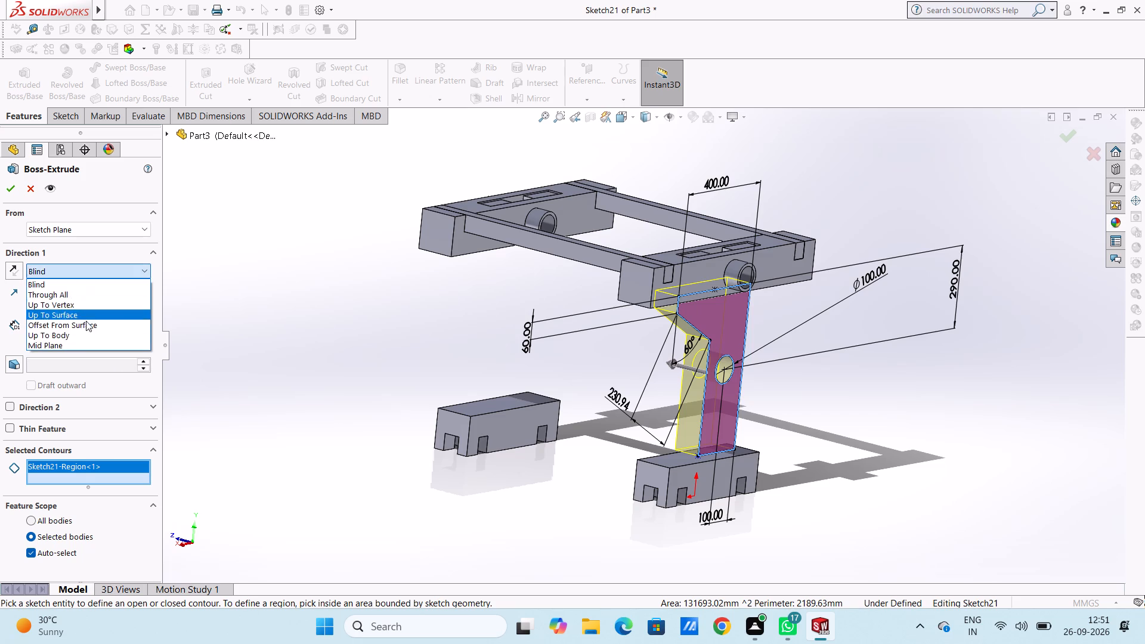
left_click(78, 345)
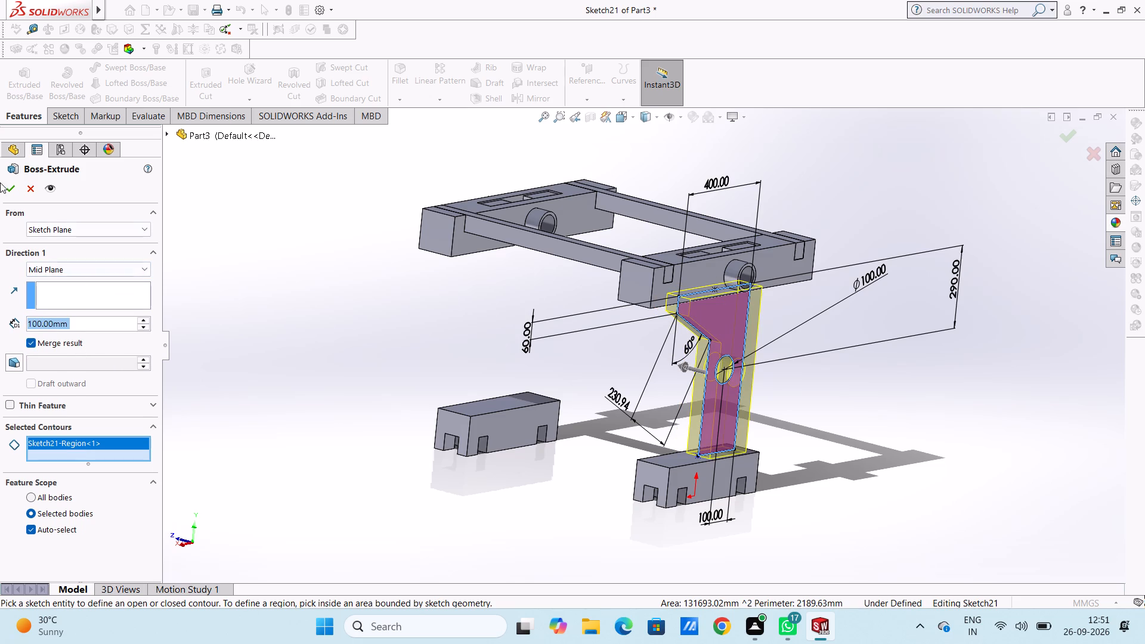
left_click(7, 185)
left_click(311, 314)
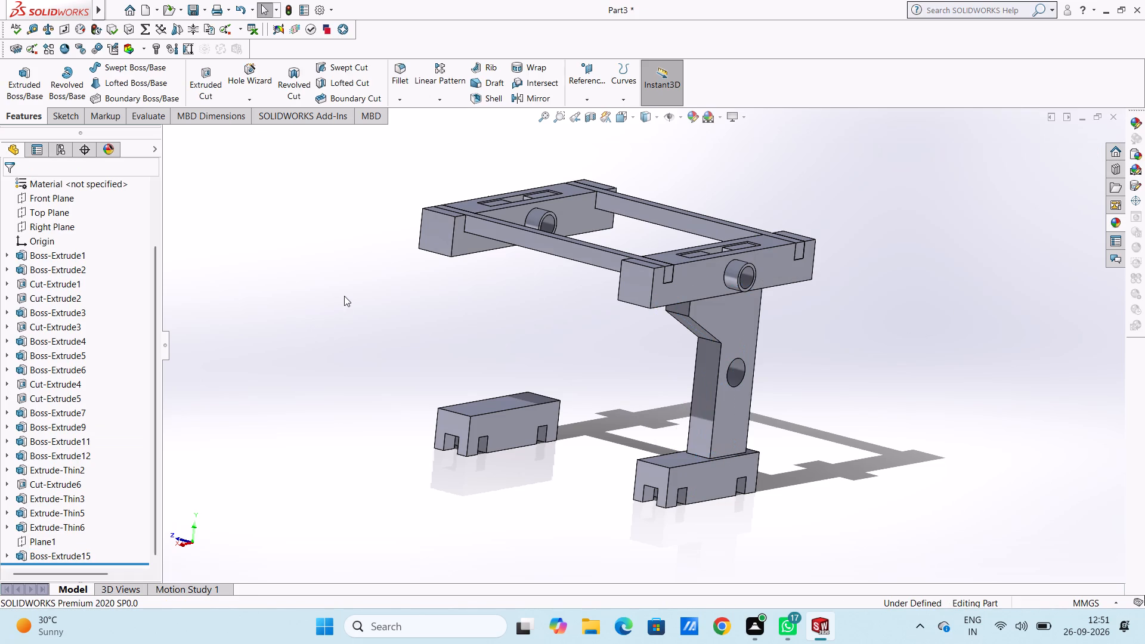
Examine the extruded column and how it meets the upper and lower beams from several sides.
middle_click_drag(344, 296, 298, 281)
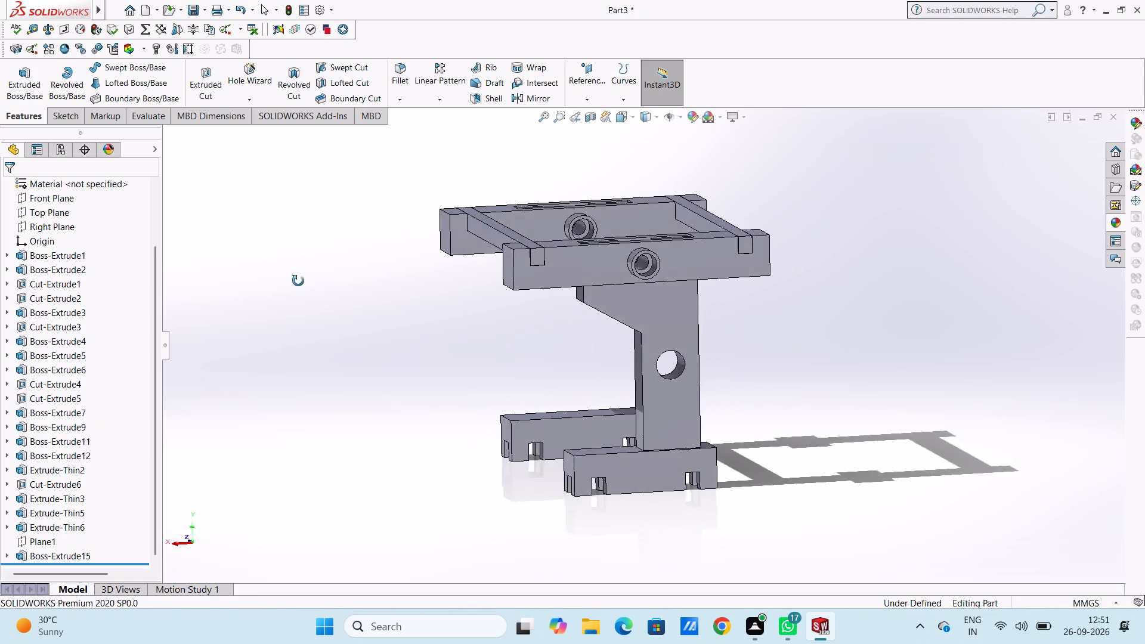
middle_click_drag(298, 281, 486, 413)
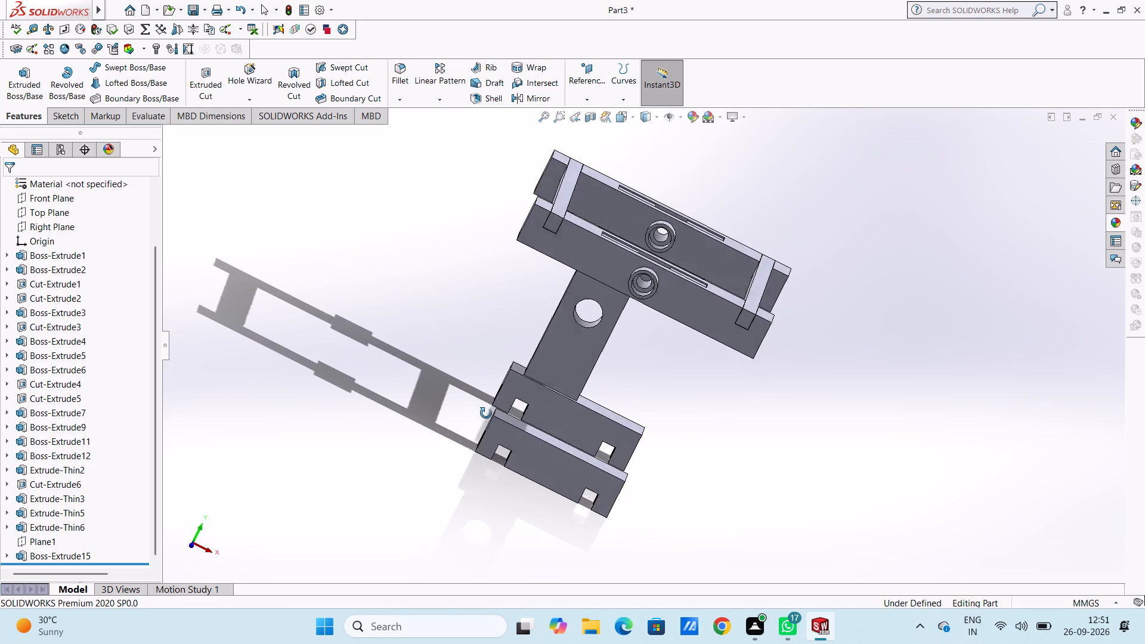
middle_click_drag(486, 413, 486, 414)
key("ctrl+7")
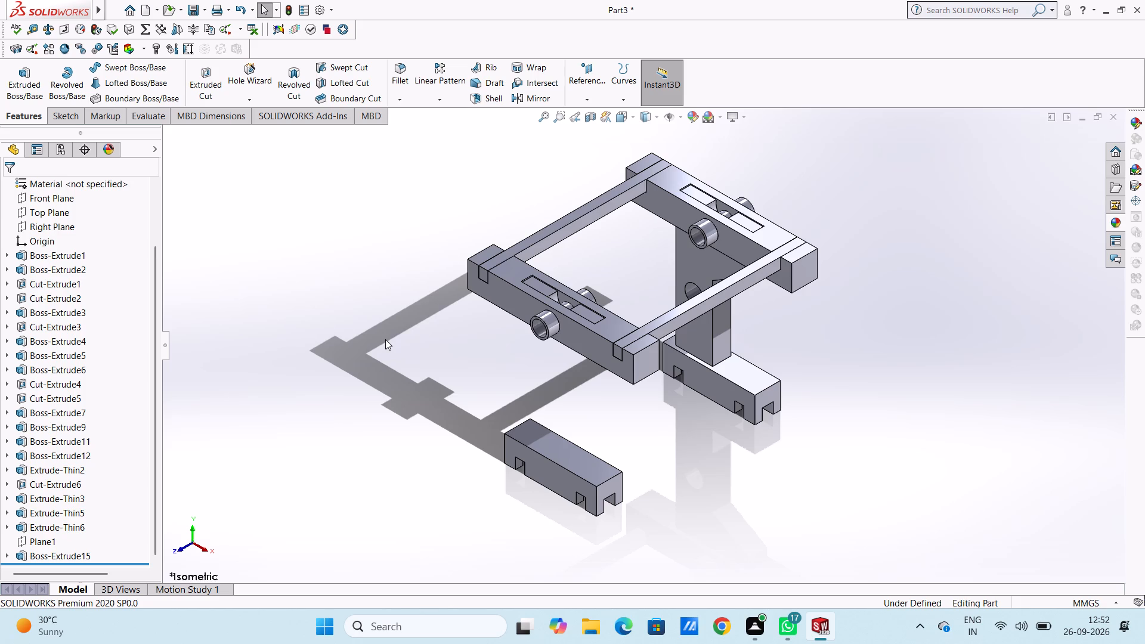
middle_click_drag(385, 339, 453, 261)
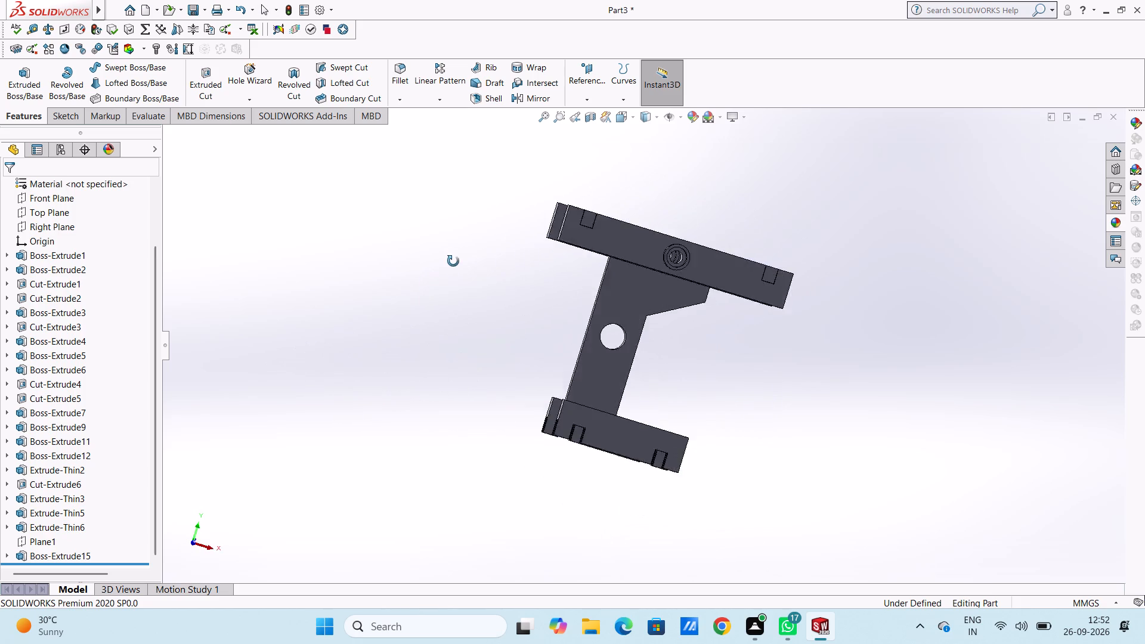
middle_click_drag(453, 261, 482, 315)
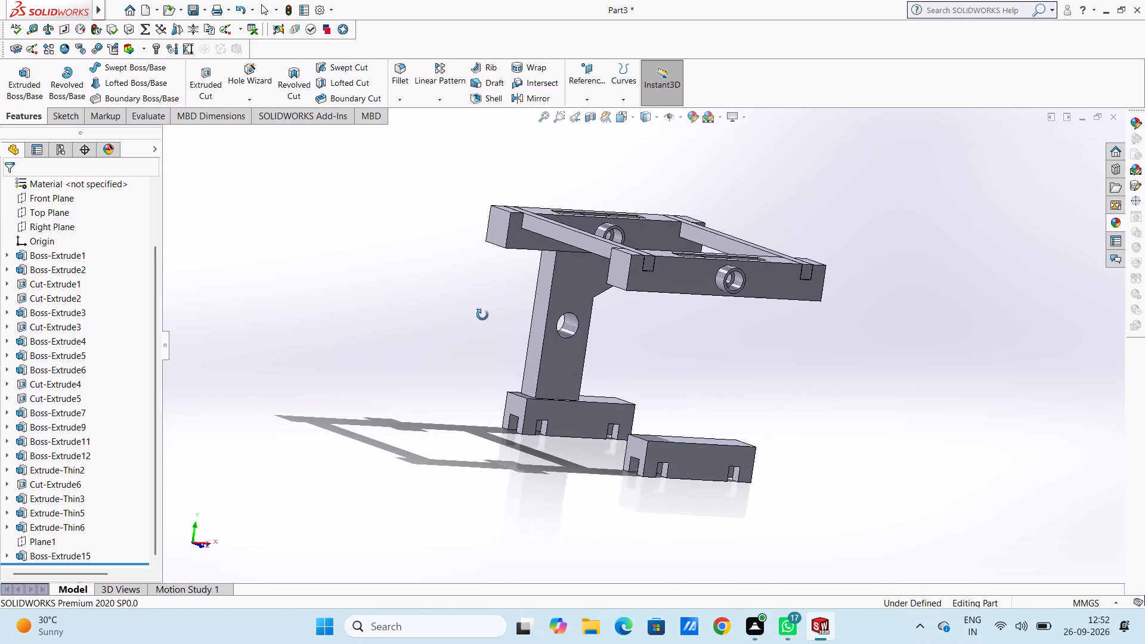
middle_click_drag(482, 315, 520, 362)
middle_click_drag(454, 340, 446, 338)
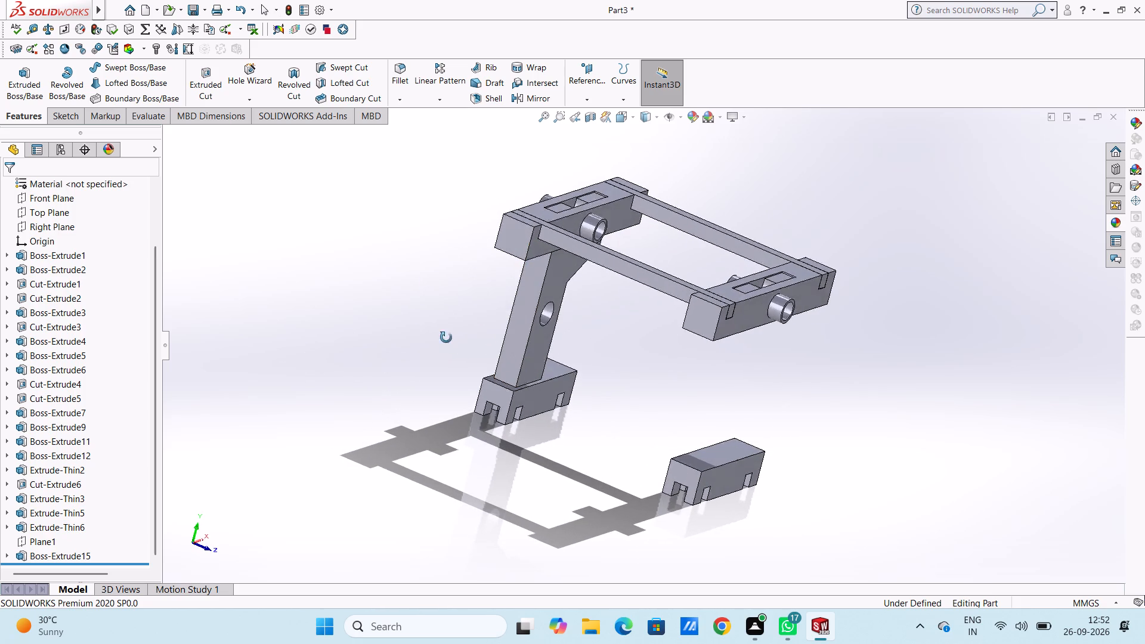
middle_click_drag(446, 338, 391, 322)
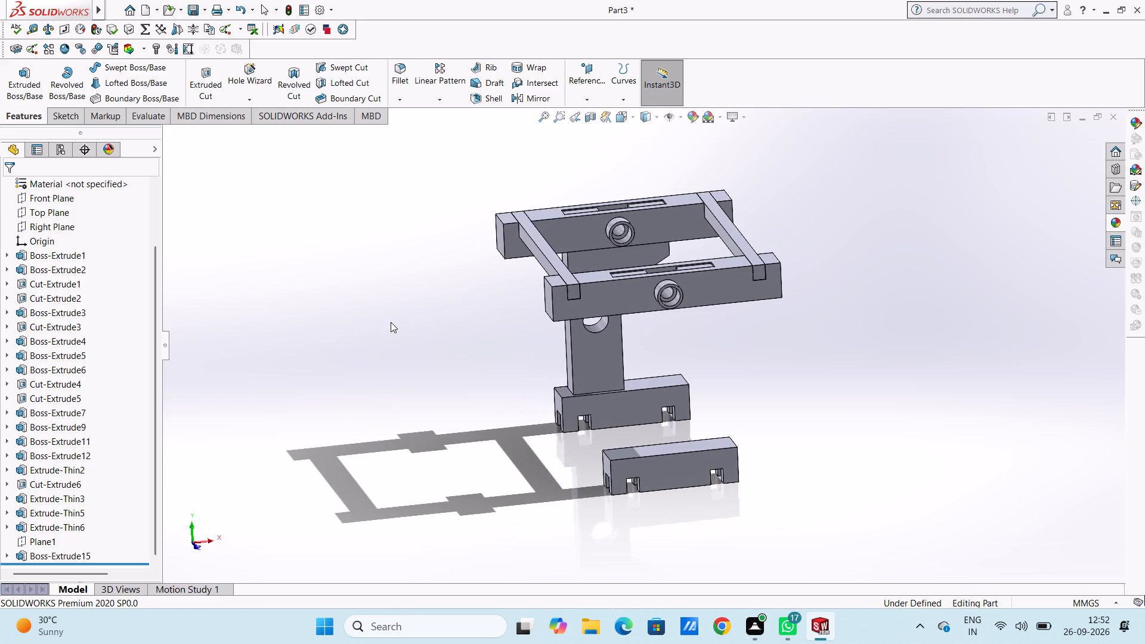
Create a reference plane parallel to the Front Plane at an offset of 790 mm, through the opposite beam pair.
key("ctrl+5")
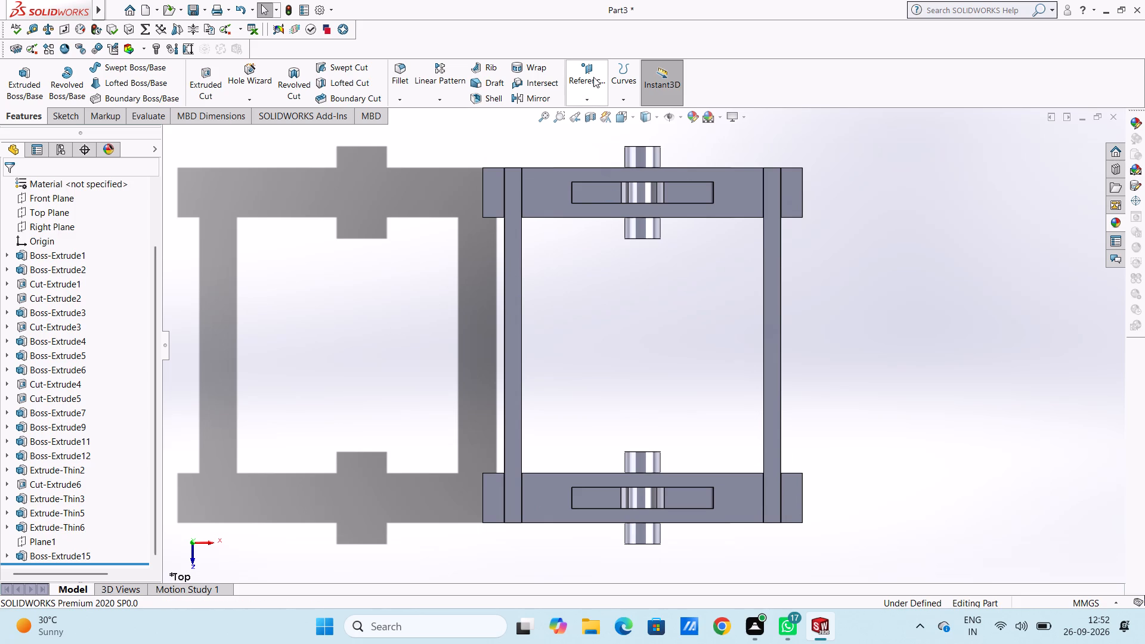
left_click(593, 76)
left_click(602, 114)
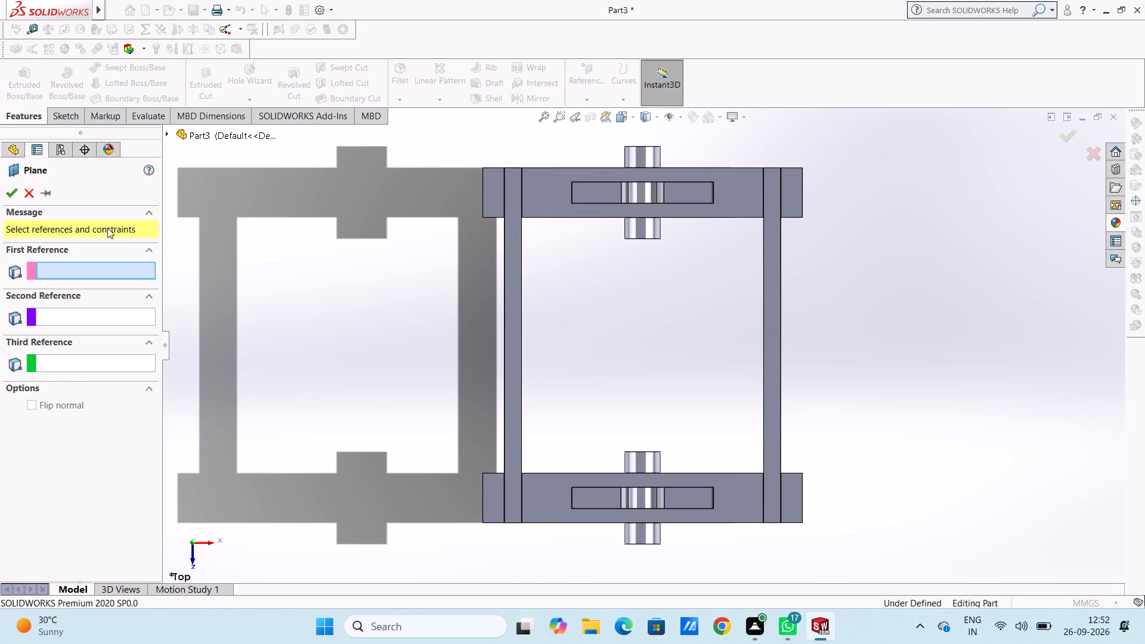
left_click(242, 134)
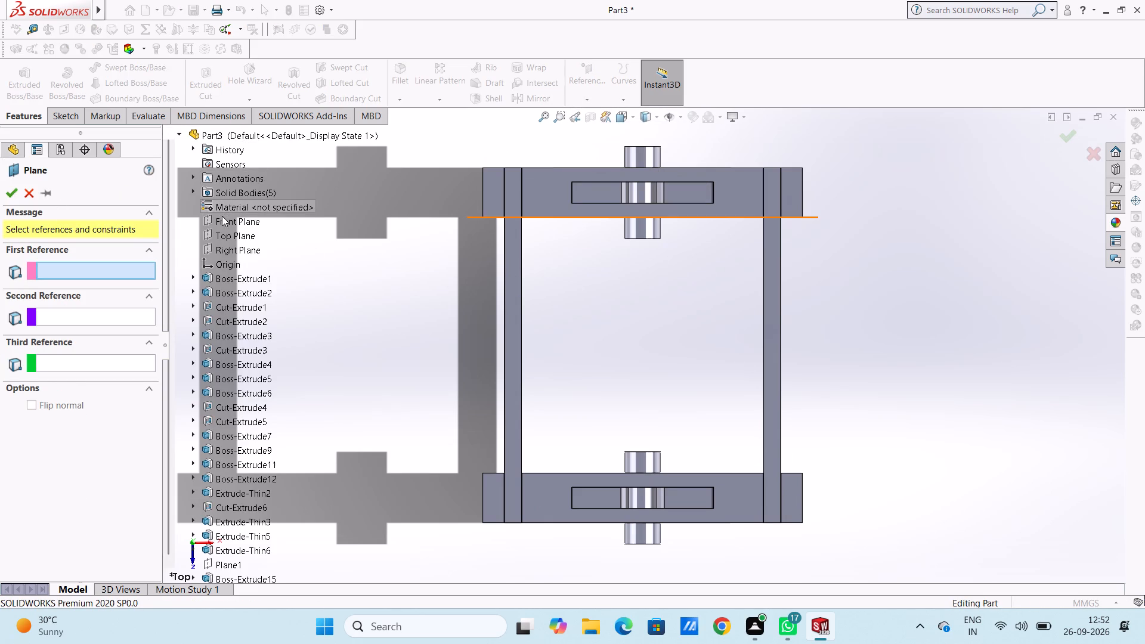
left_click(222, 218)
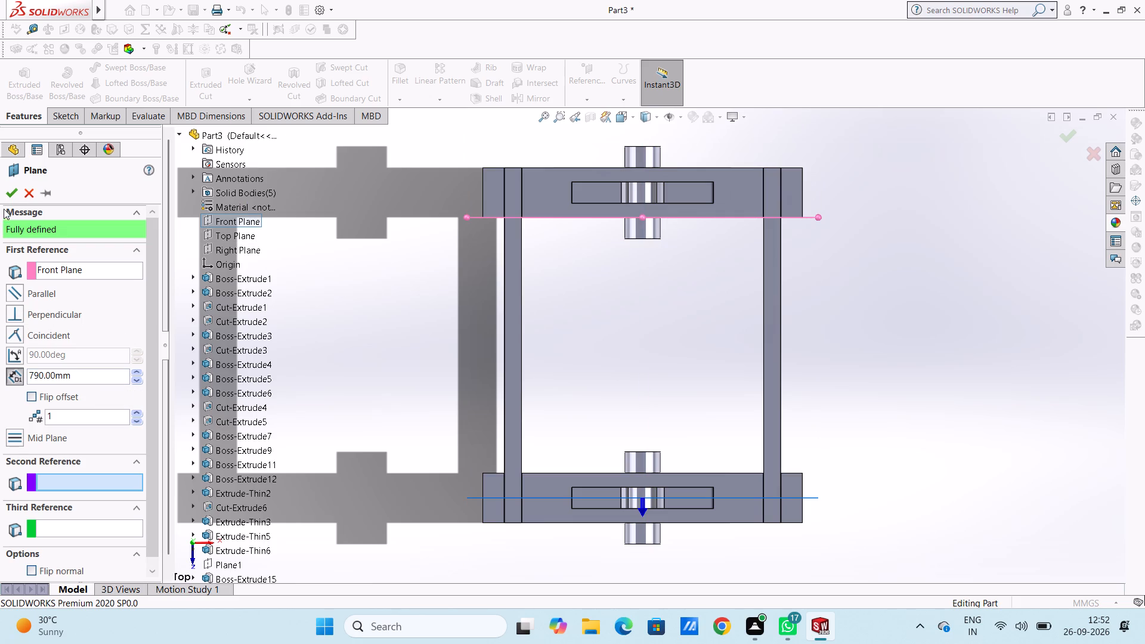
left_click(10, 193)
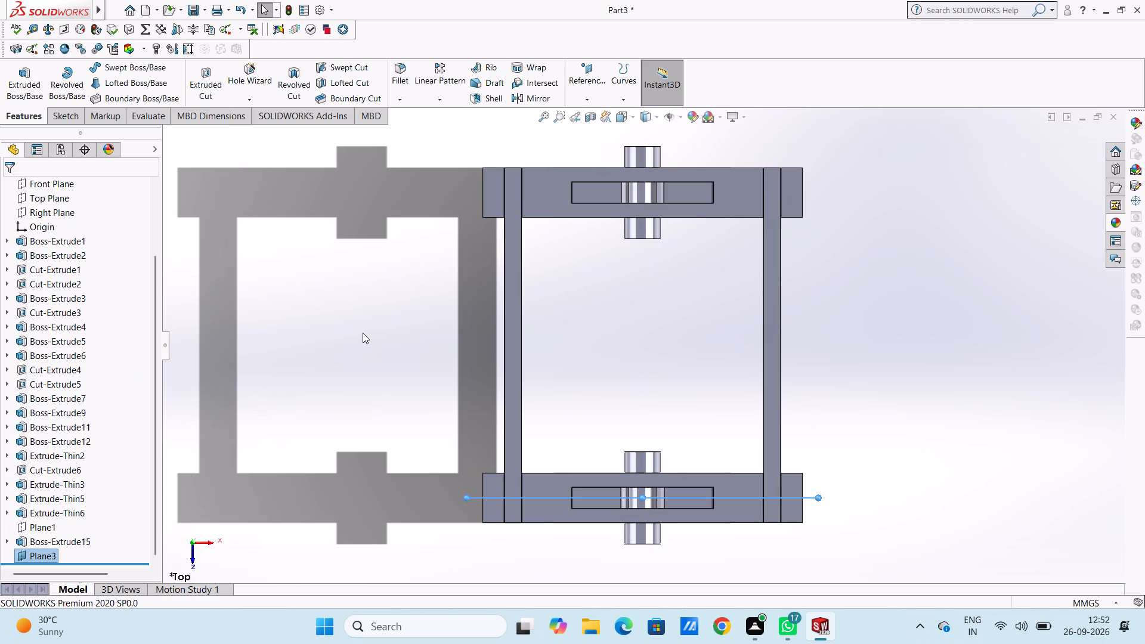
left_click(363, 333)
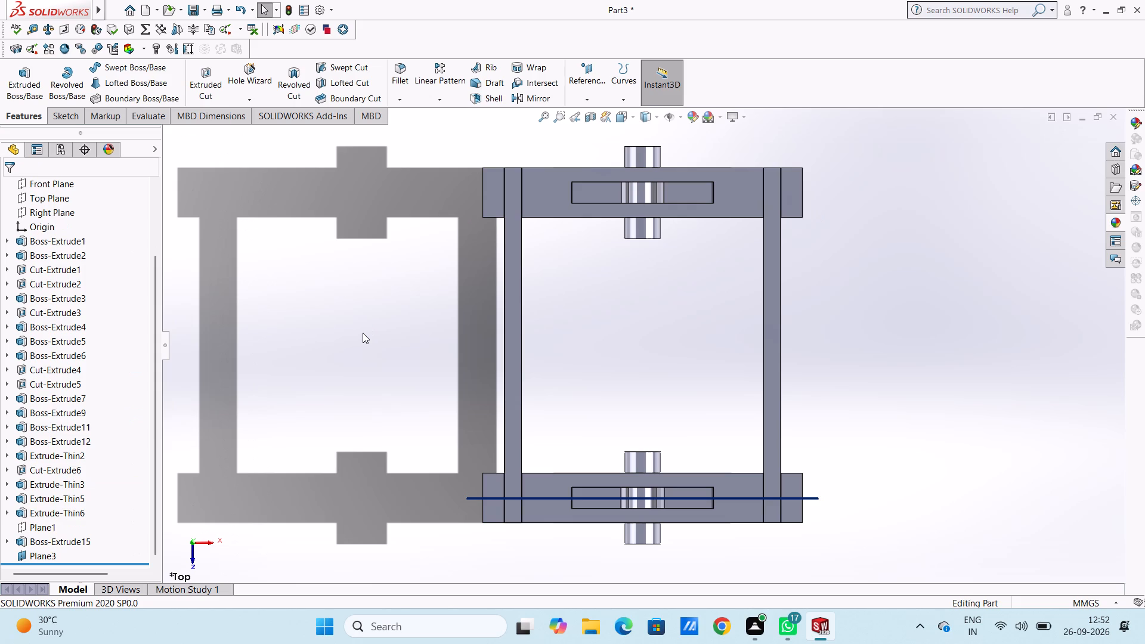
Start a sketch on the new plane offset from the Front Plane, viewed from the front.
key("ctrl+1")
key("ctrl+1")
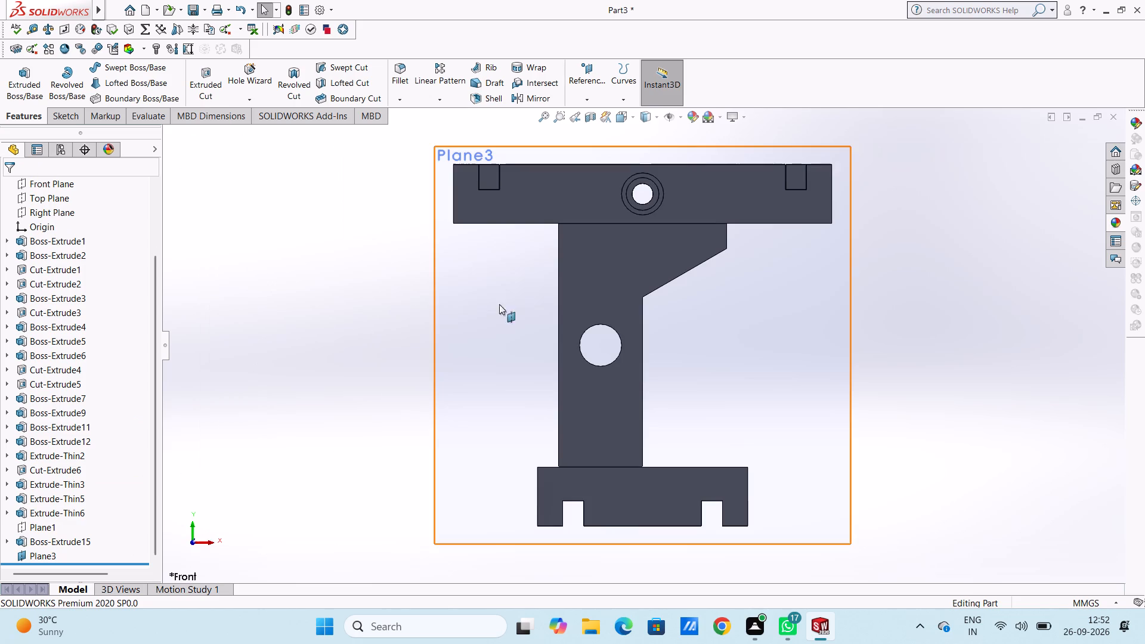
left_click(348, 283)
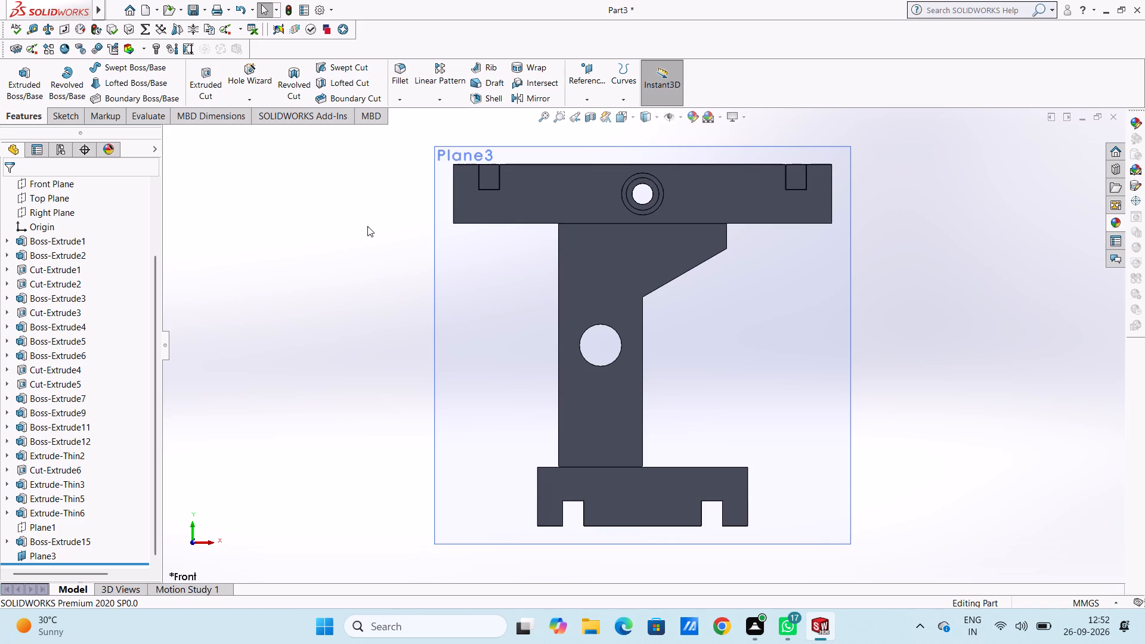
middle_click_drag(367, 228, 345, 269)
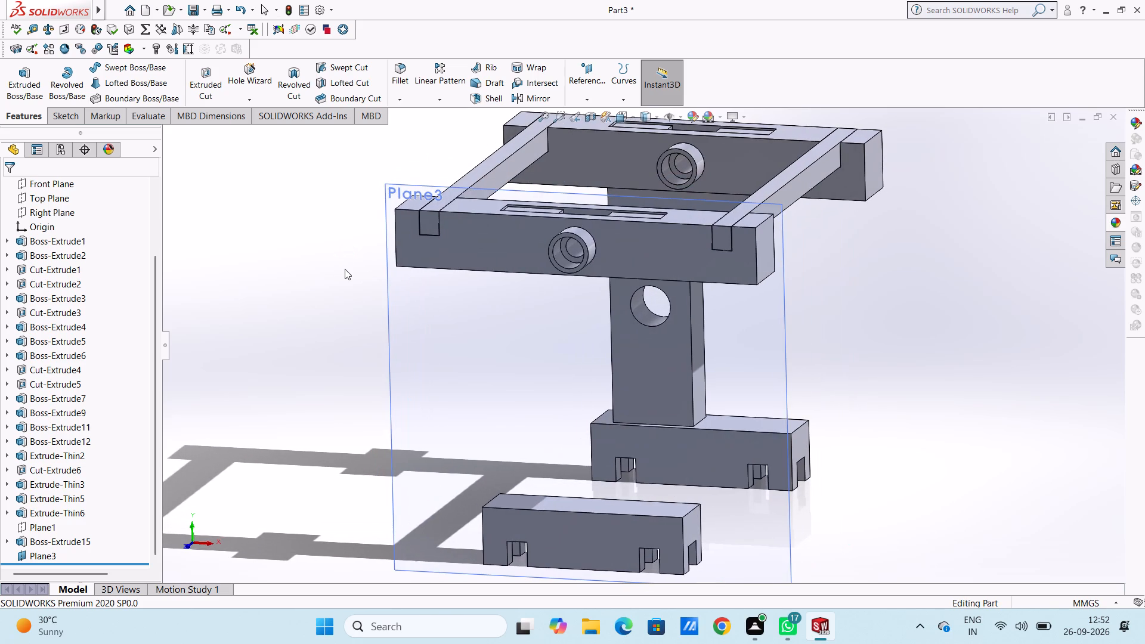
key("ctrl+1")
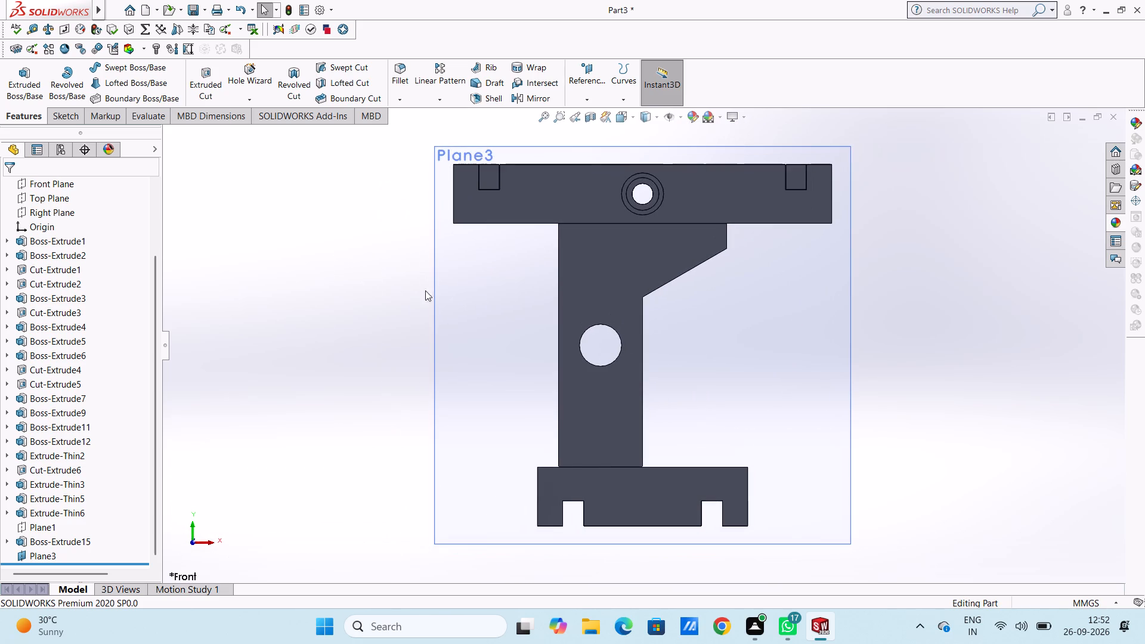
left_click(472, 303)
left_click(522, 271)
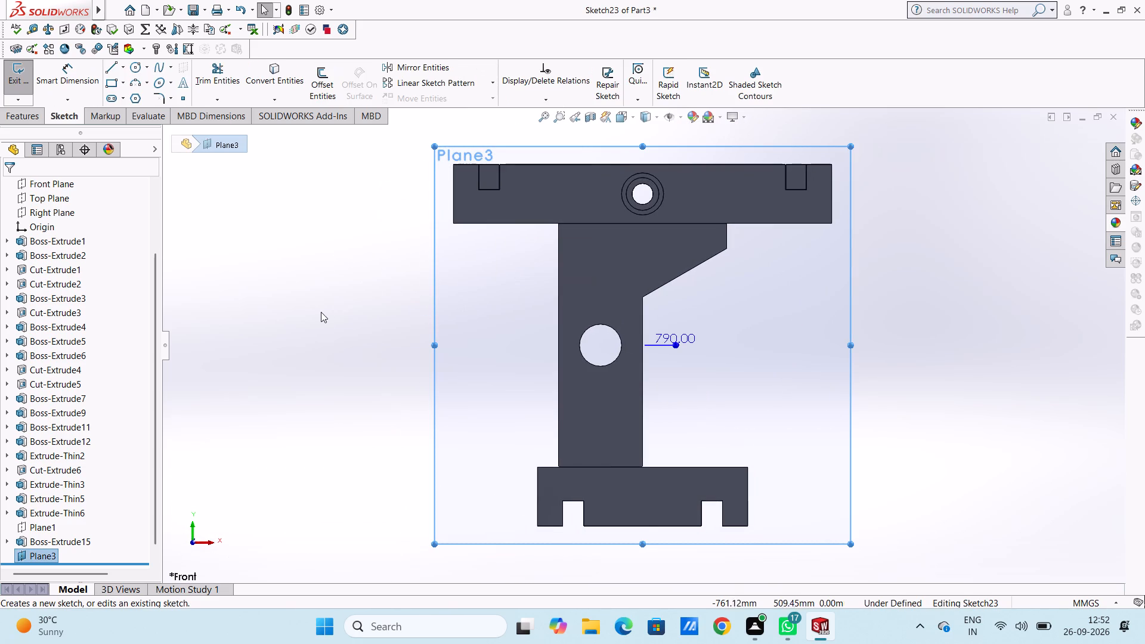
left_click(320, 312)
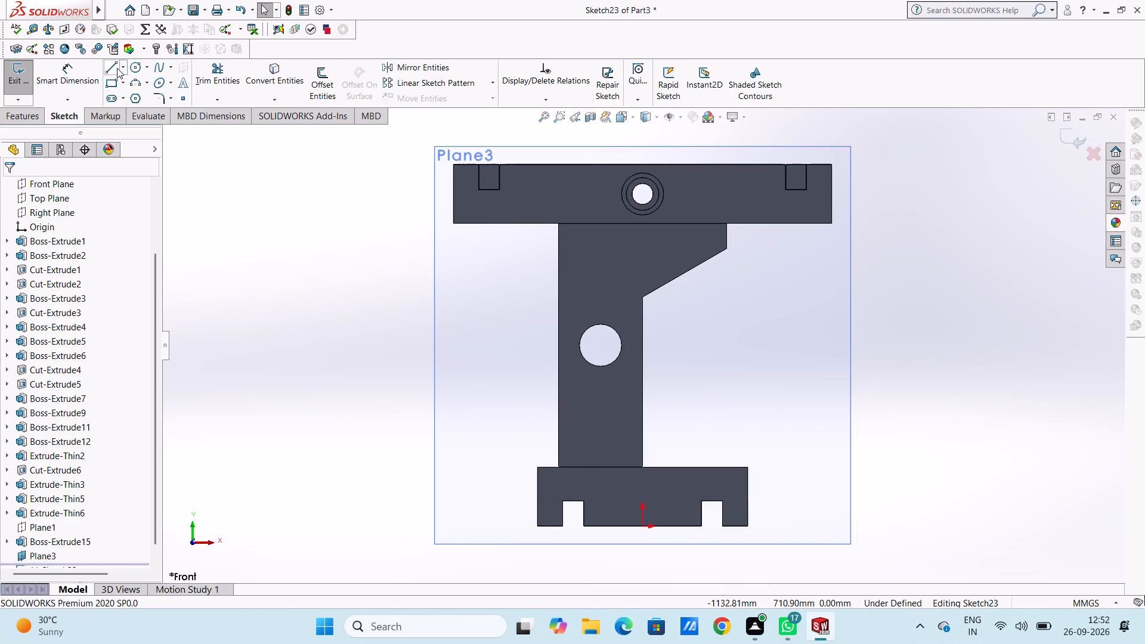
Trace the existing column's outline with a closed line profile: 400 mm top, 60 mm side, 230.94 mm slant, 200 mm base and 580 mm full-height side.
left_click(107, 63)
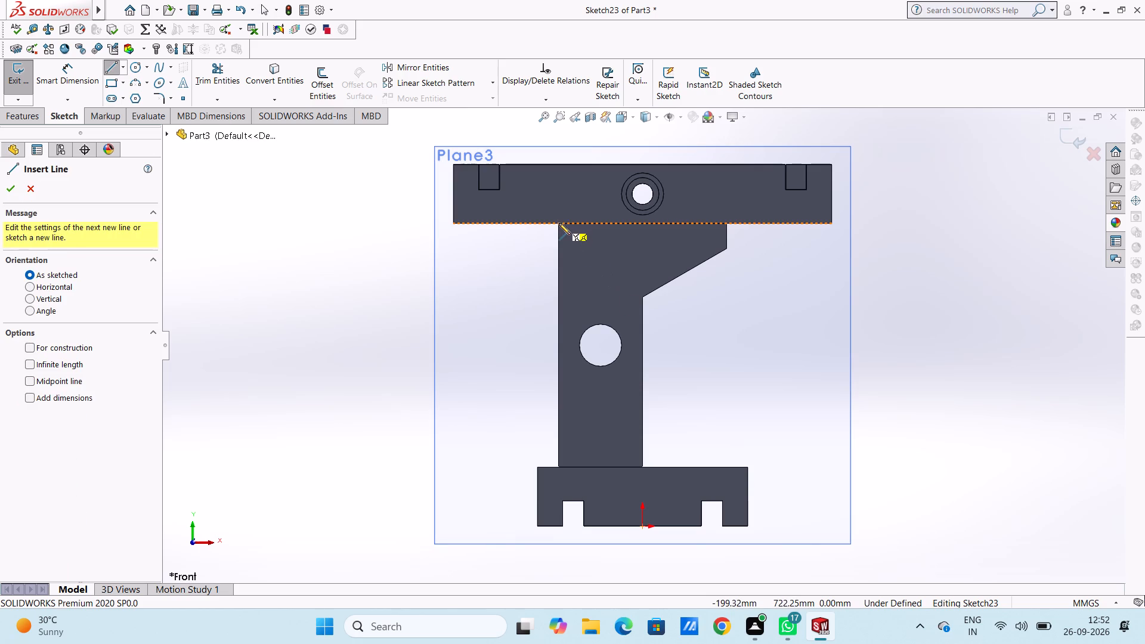
left_click(559, 224)
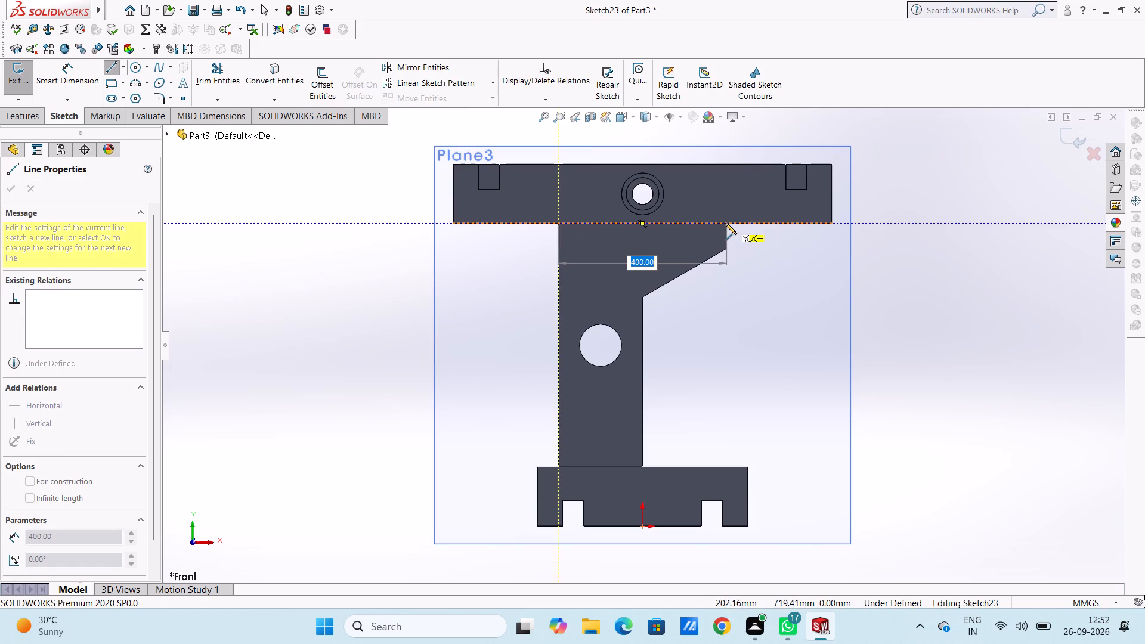
left_click(725, 222)
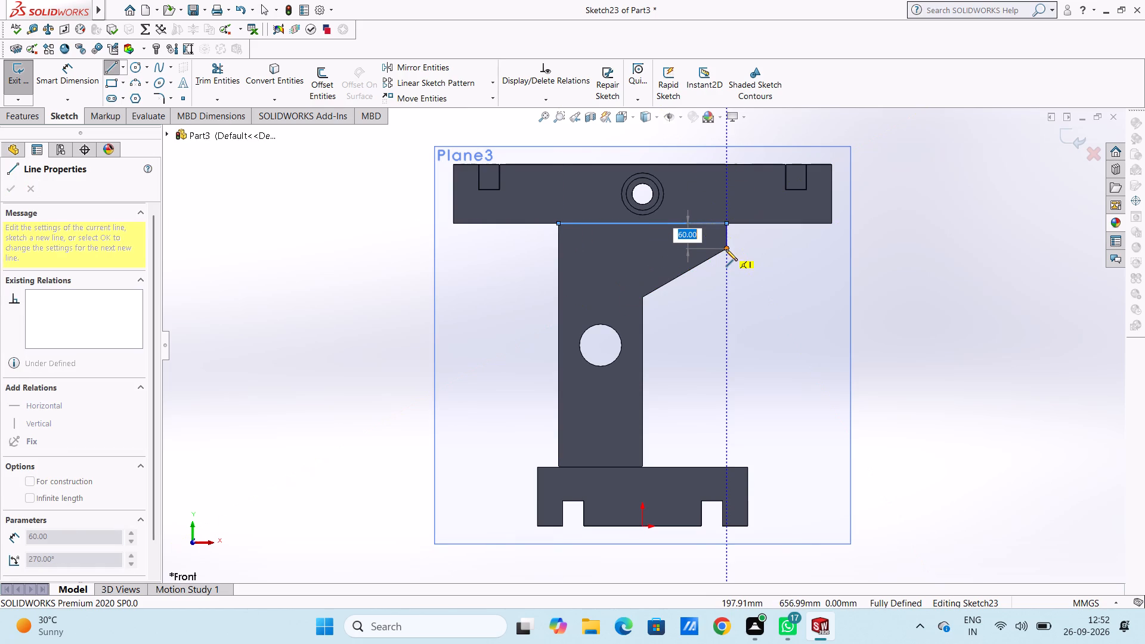
left_click(726, 249)
left_click(644, 296)
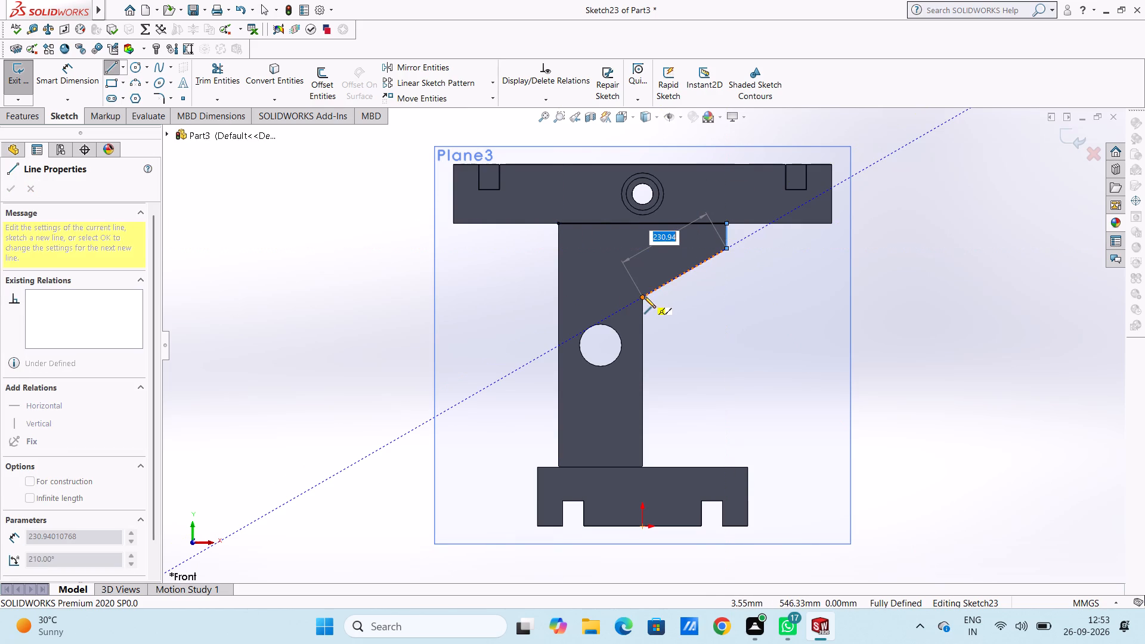
left_click(644, 467)
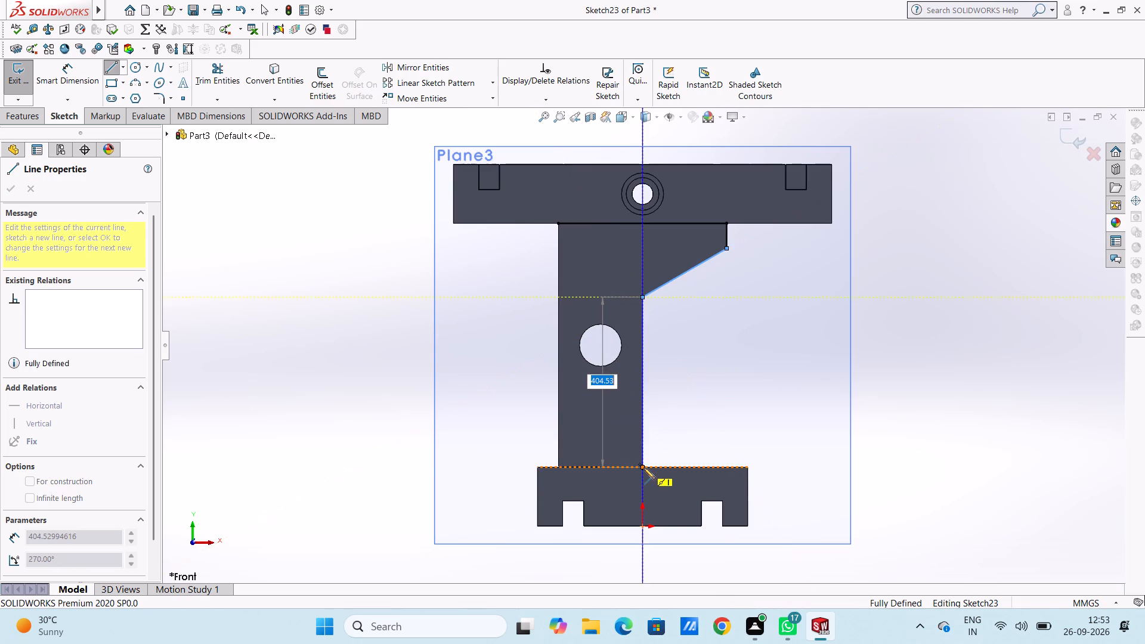
left_click(559, 469)
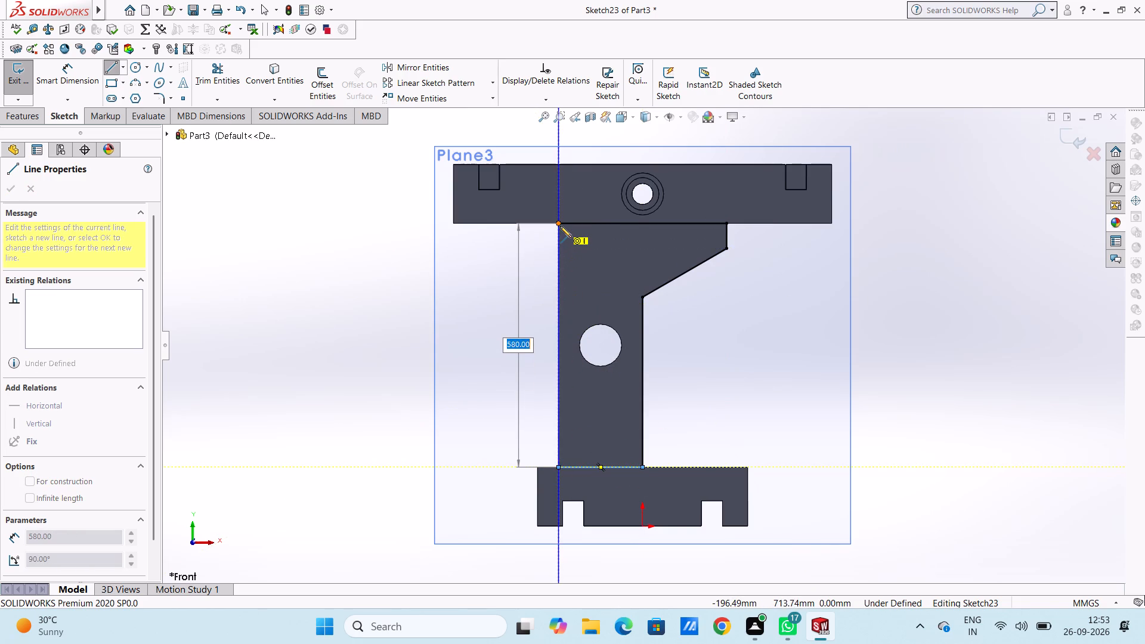
left_click(560, 226)
key("Escape")
key("Escape")
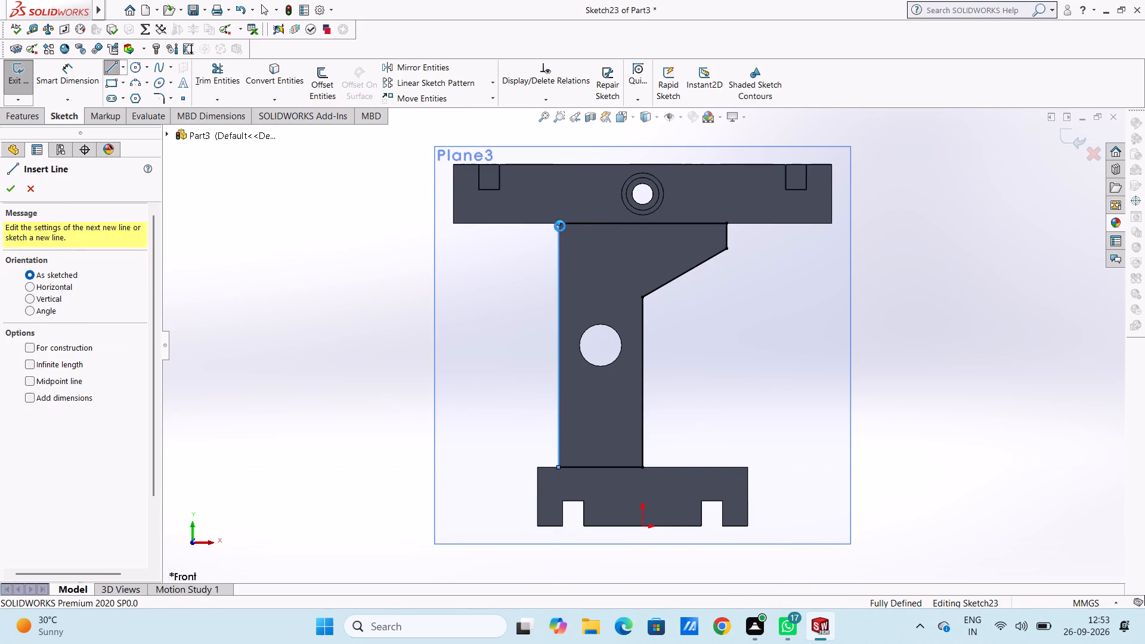
key("Escape")
Draw a circle of 50 mm radius inside the new profile, centred on the existing column's hole.
left_click(135, 67)
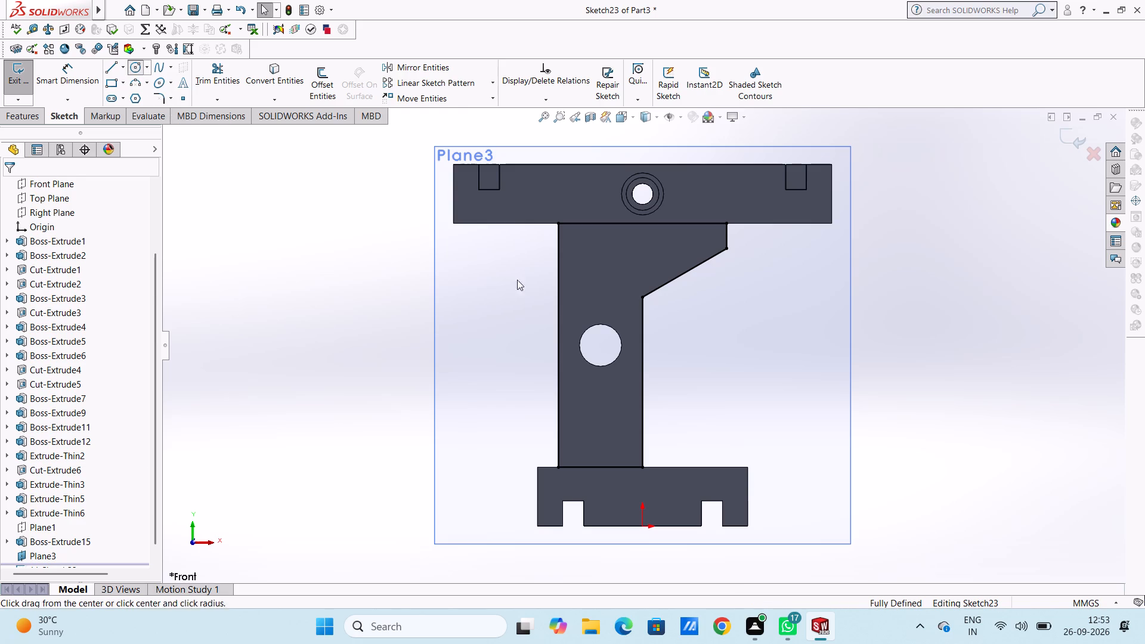
left_click(599, 344)
left_click(606, 366)
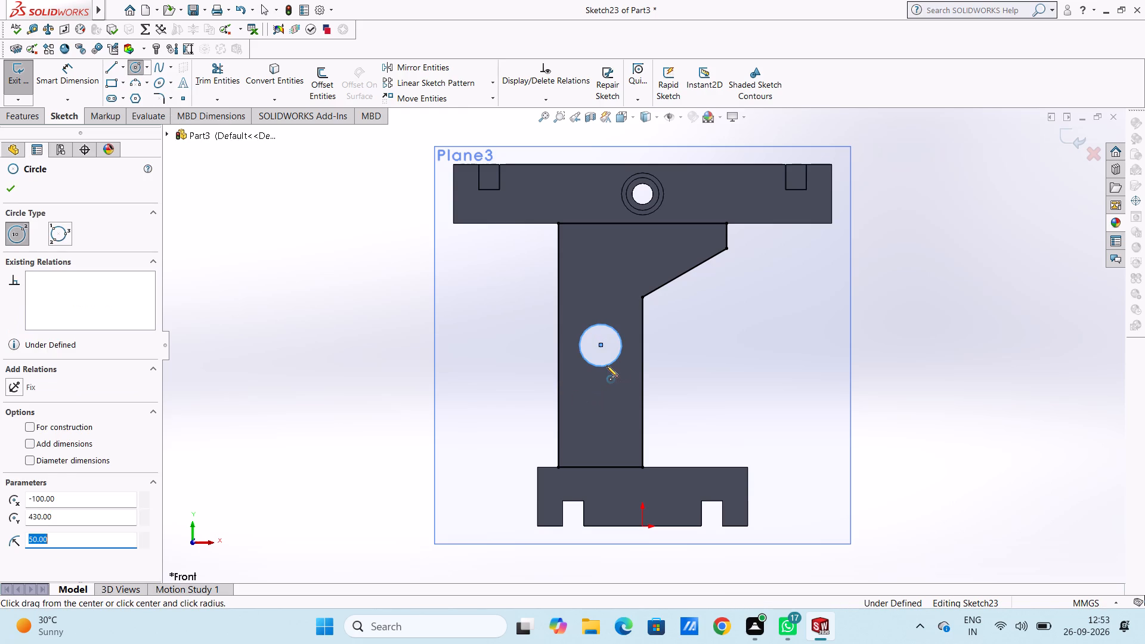
Add a diameter dimension to the hole circle inside the new column profile.
key("Escape")
key("Escape")
key("Escape")
key("Escape")
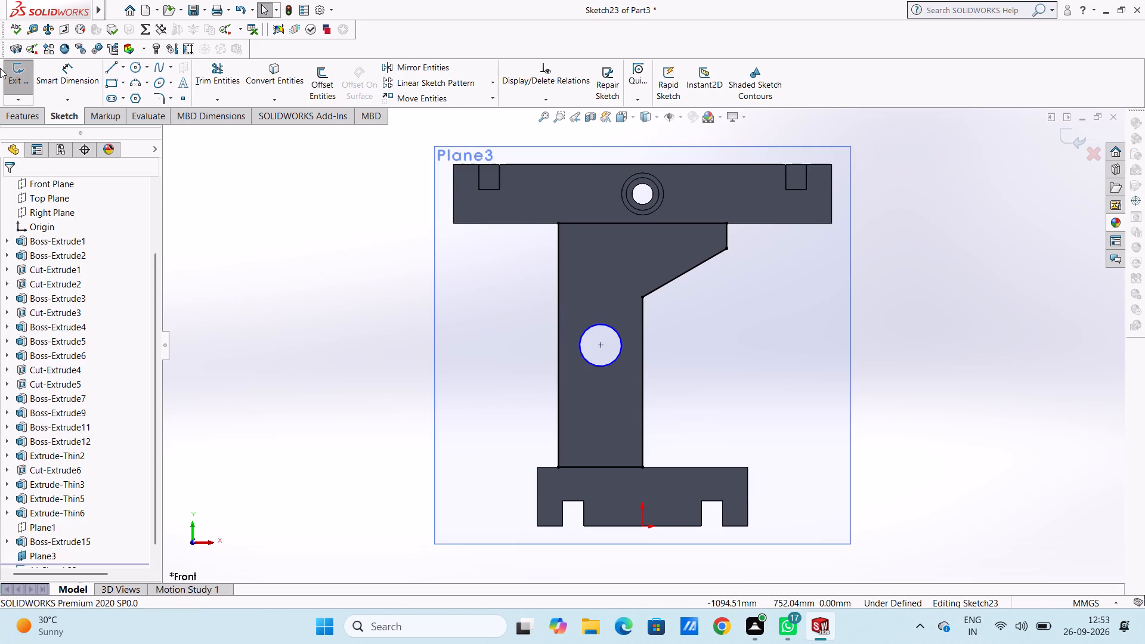
left_click(57, 77)
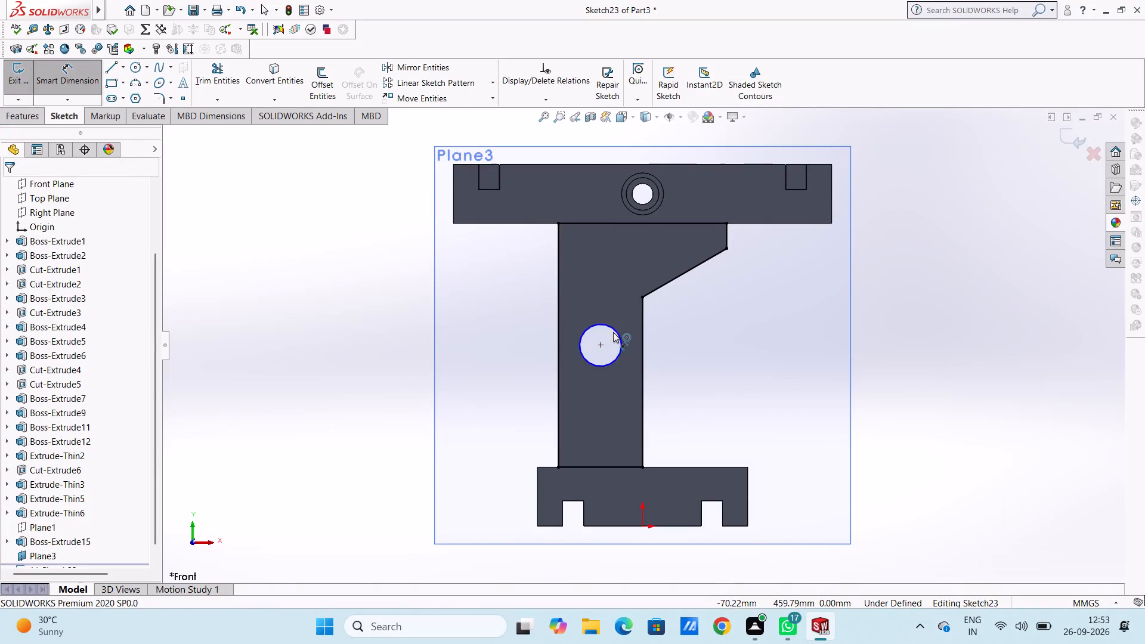
left_click(614, 329)
left_click(978, 404)
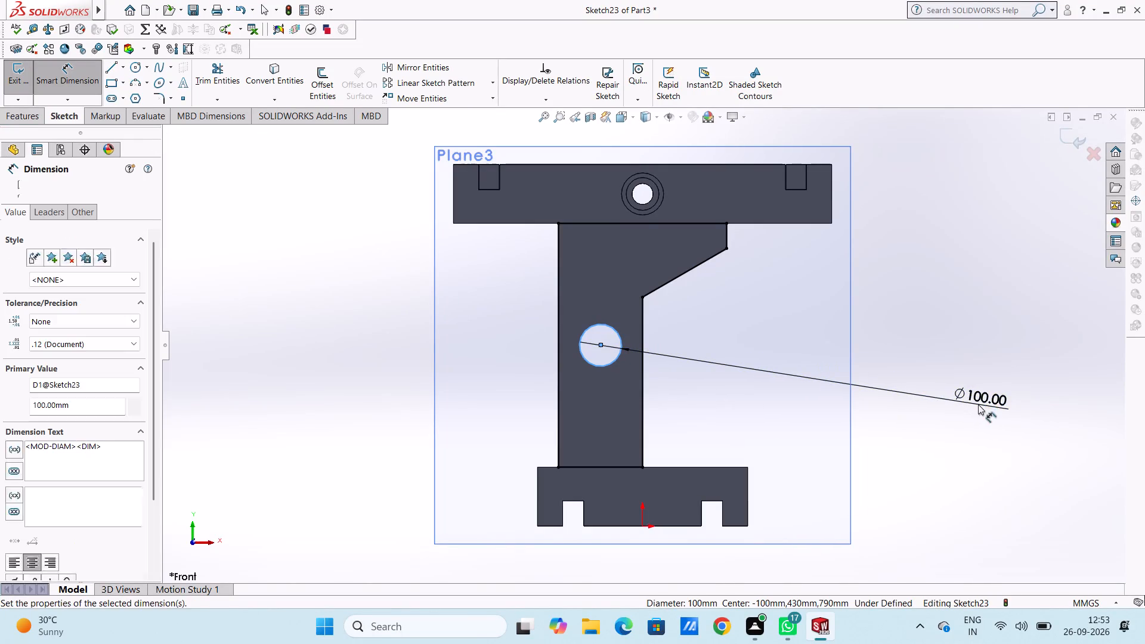
left_click(927, 380)
left_click(959, 261)
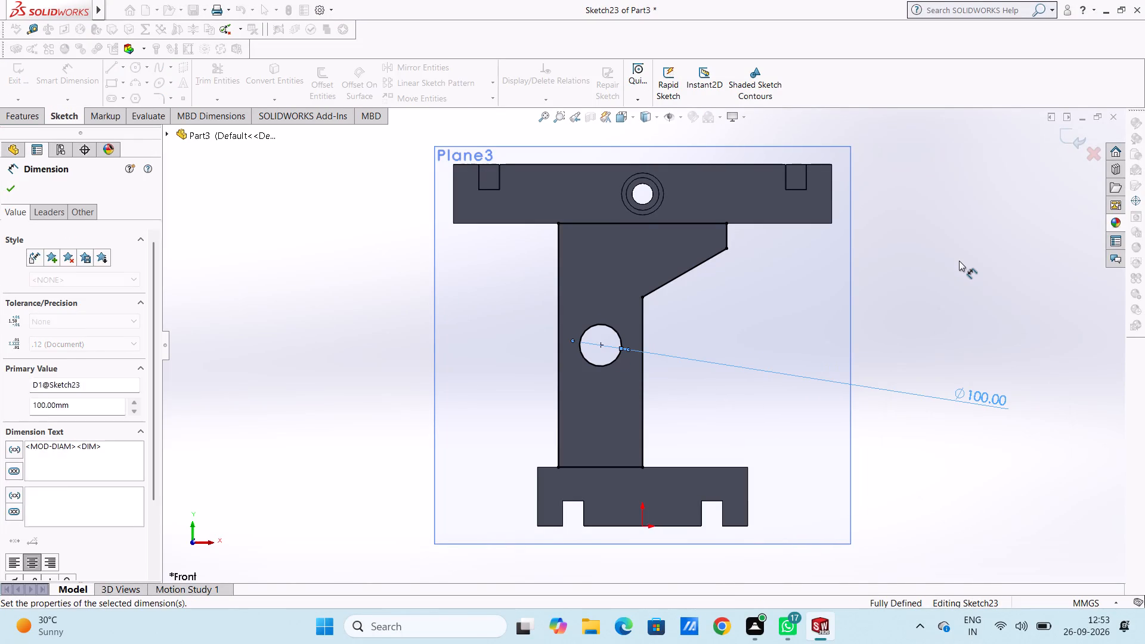
scroll(959, 261, "up", 3)
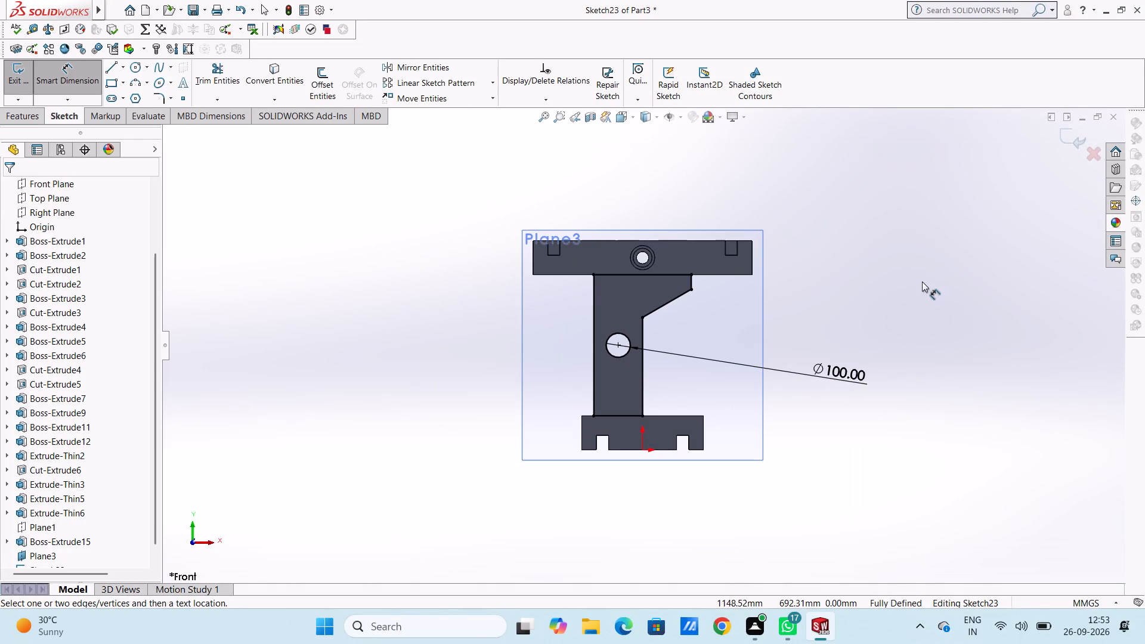
key("Escape")
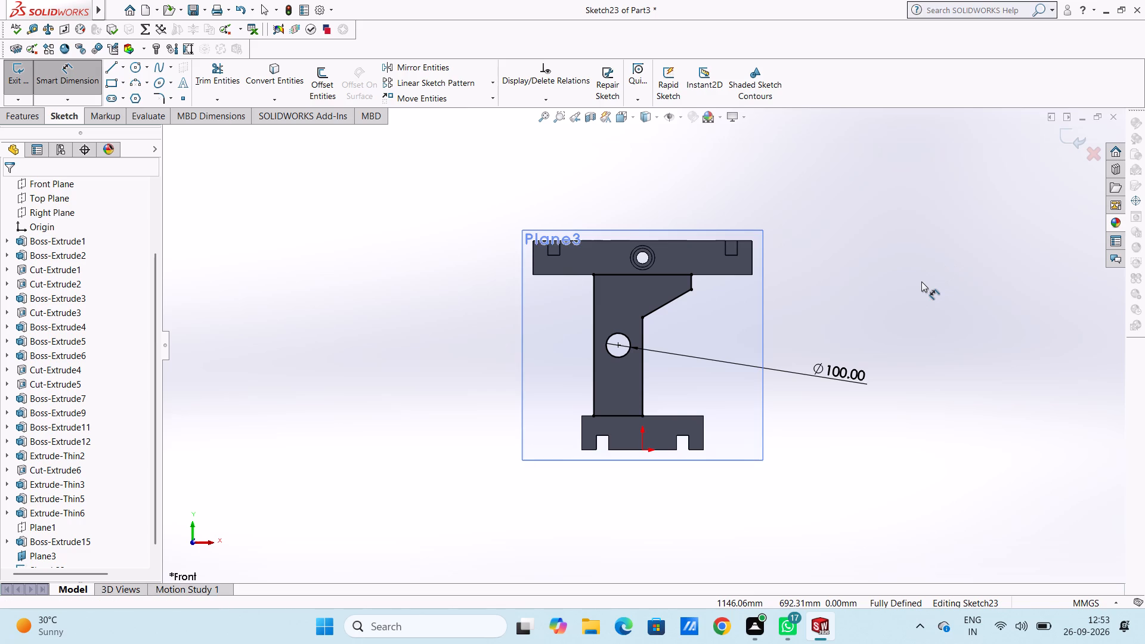
key("Escape")
Extrude the column profile with its hole as a boss, Mid Plane, 100 mm, with merged result.
middle_click_drag(855, 238, 844, 298)
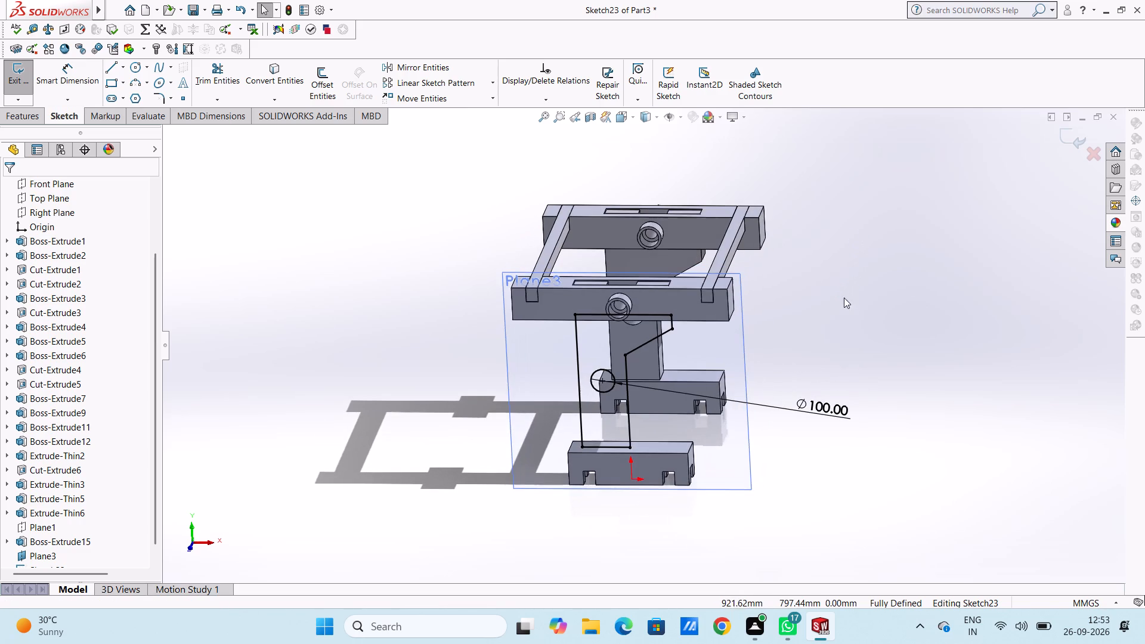
left_click(83, 82)
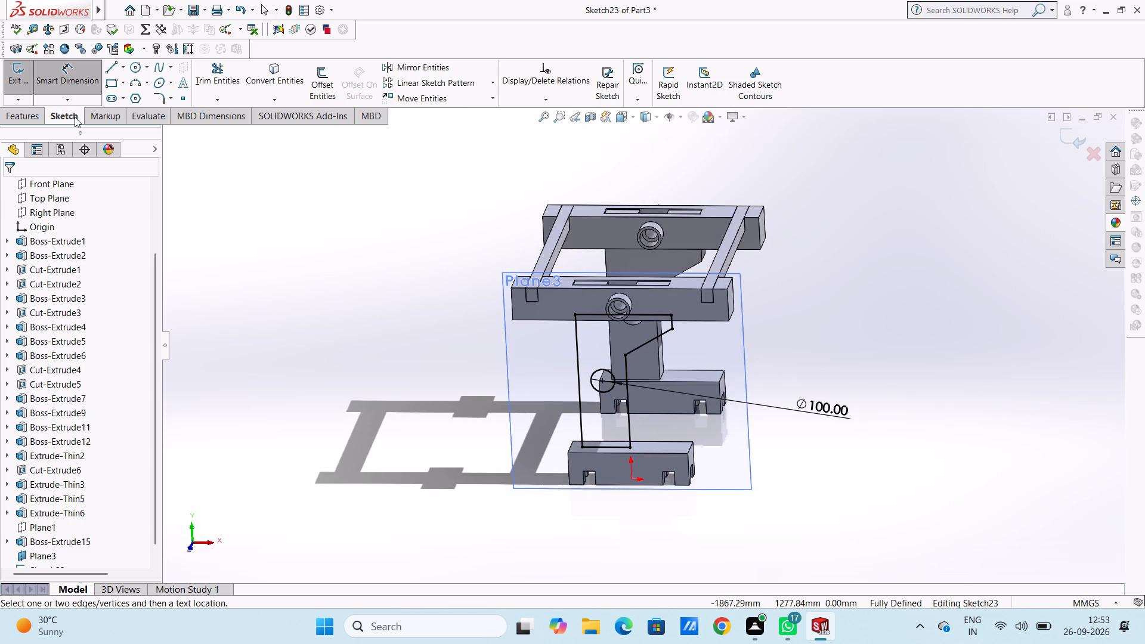
left_click(54, 75)
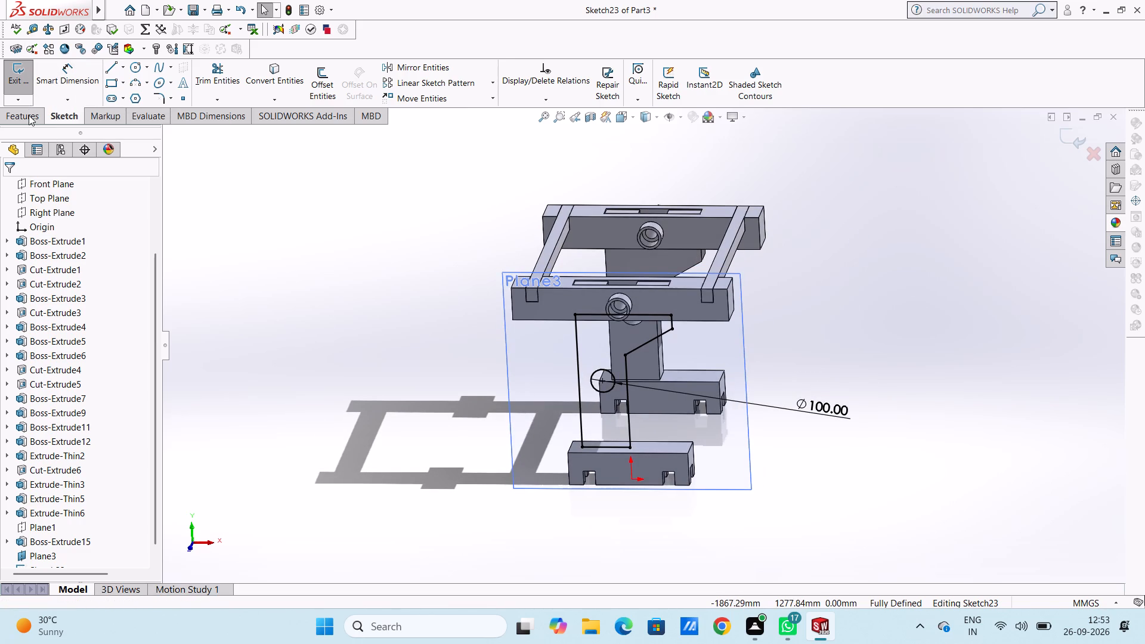
left_click(29, 115)
left_click(27, 82)
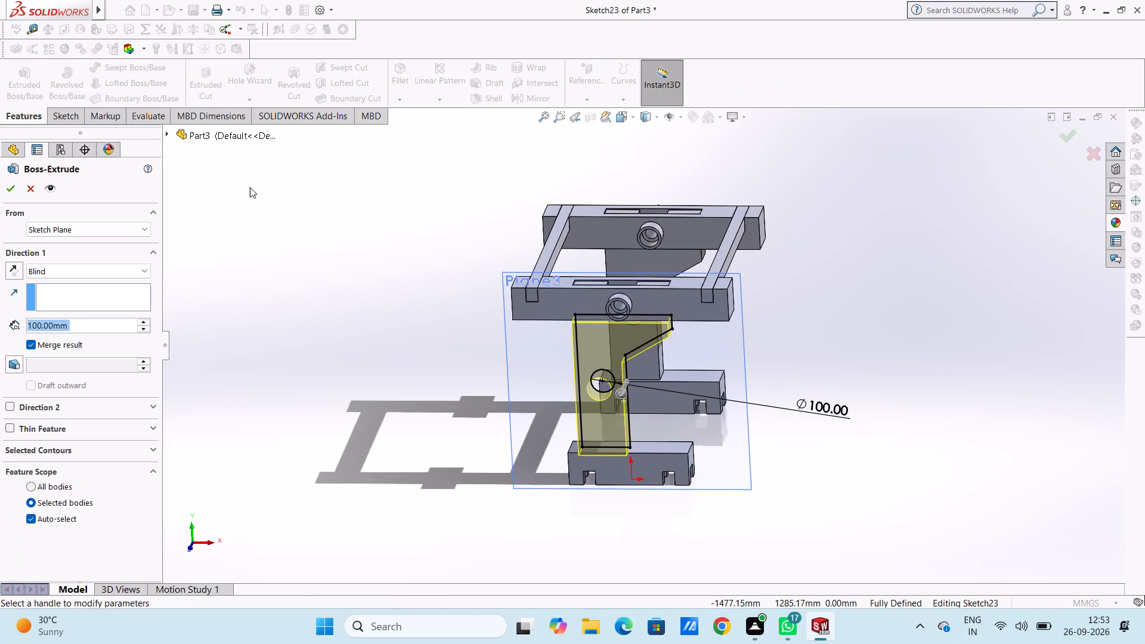
left_click(100, 270)
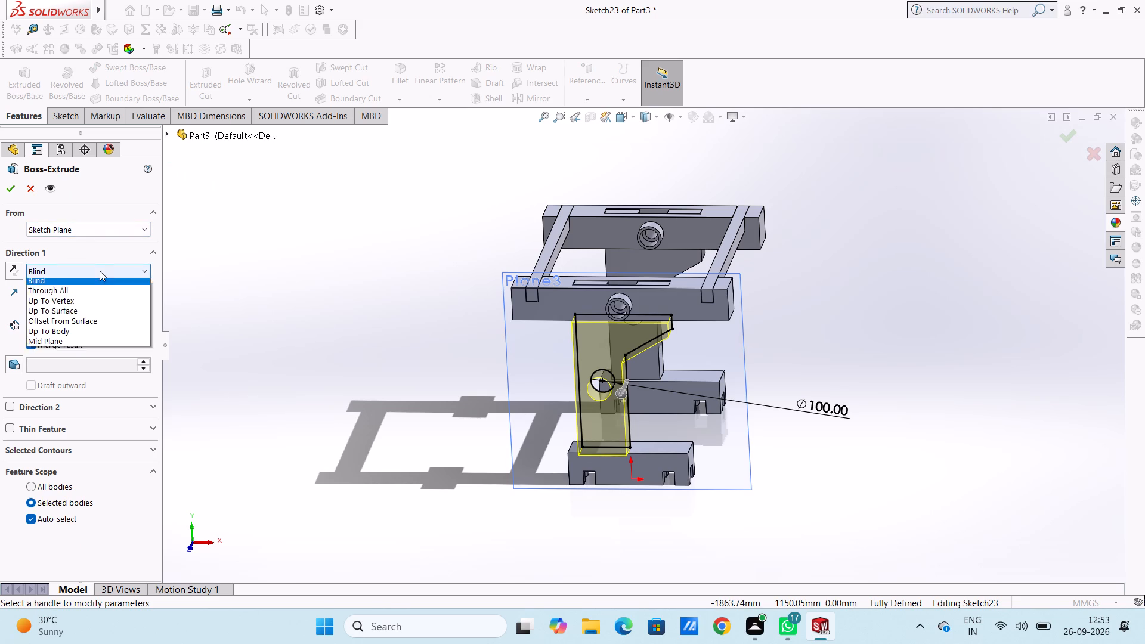
left_click(95, 341)
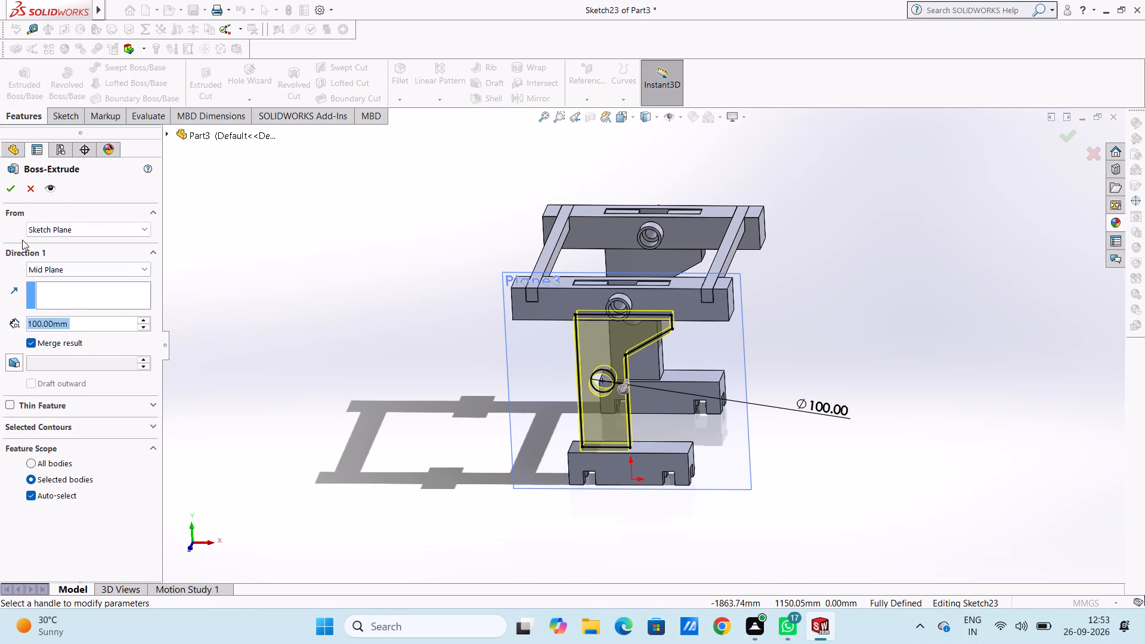
left_click(13, 187)
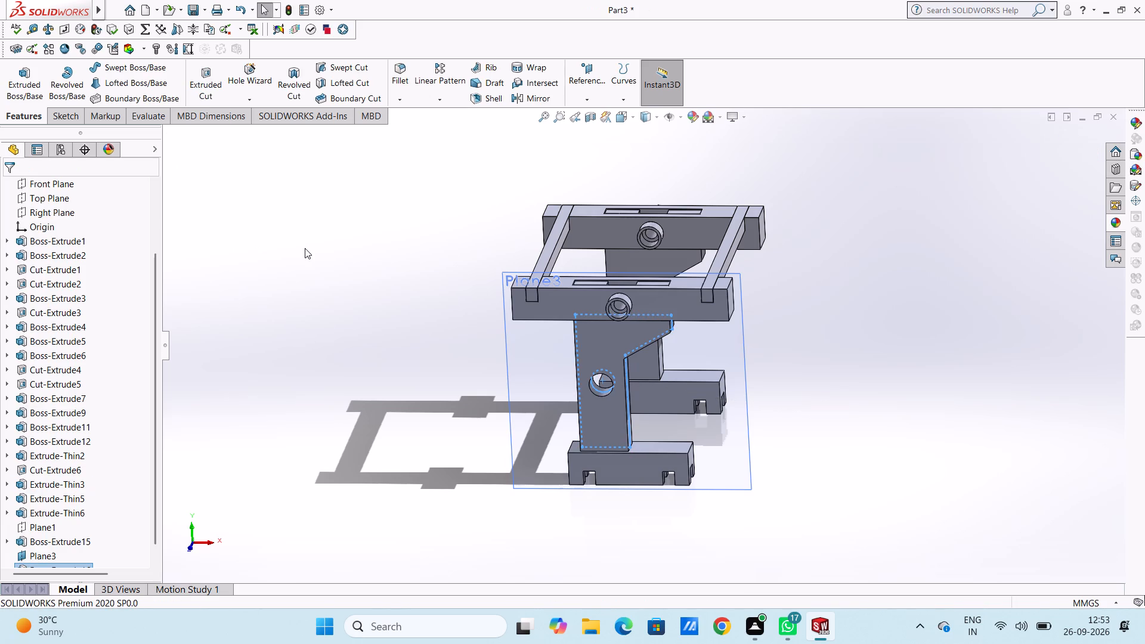
left_click(305, 248)
Hide the offset reference plane used for the second column's sketch.
scroll(68, 456, "down", 7)
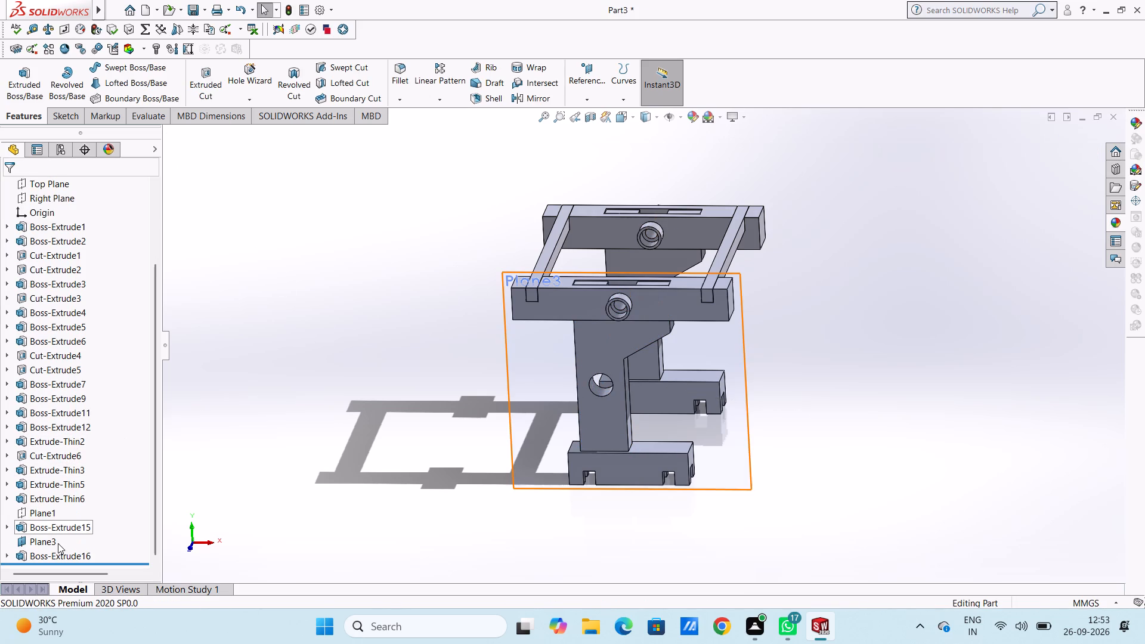
left_click(57, 542)
left_click(84, 530)
left_click(280, 445)
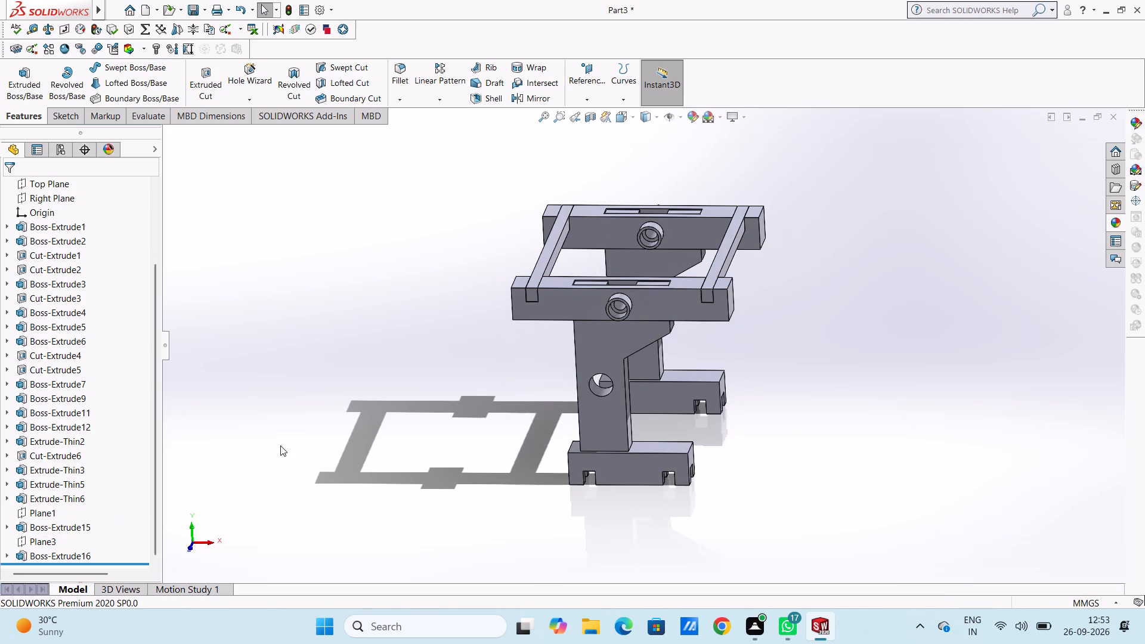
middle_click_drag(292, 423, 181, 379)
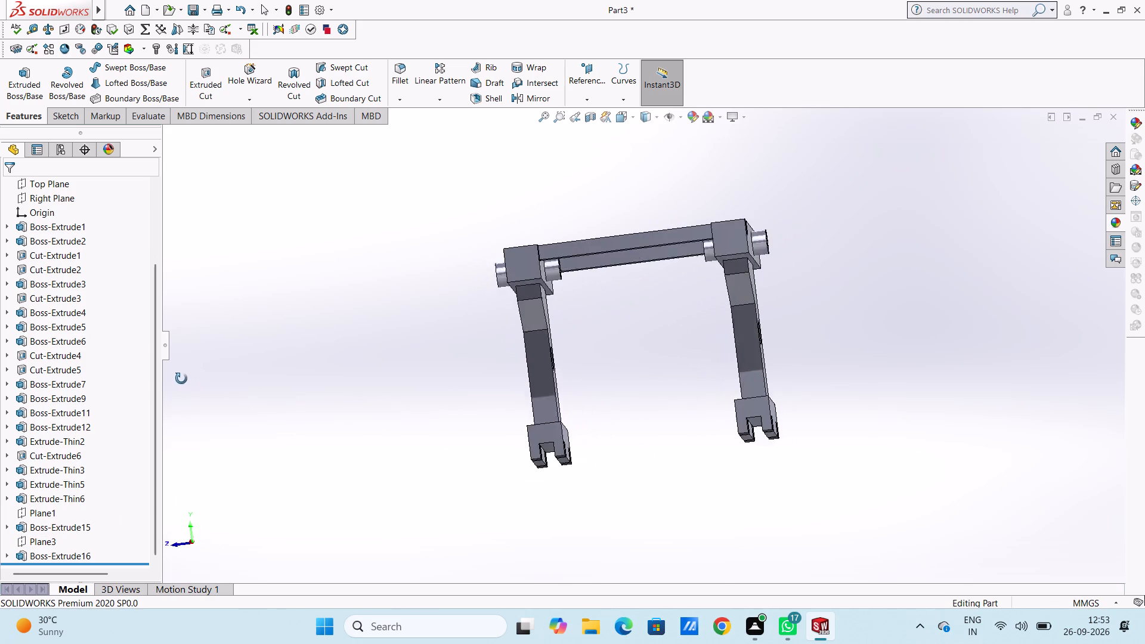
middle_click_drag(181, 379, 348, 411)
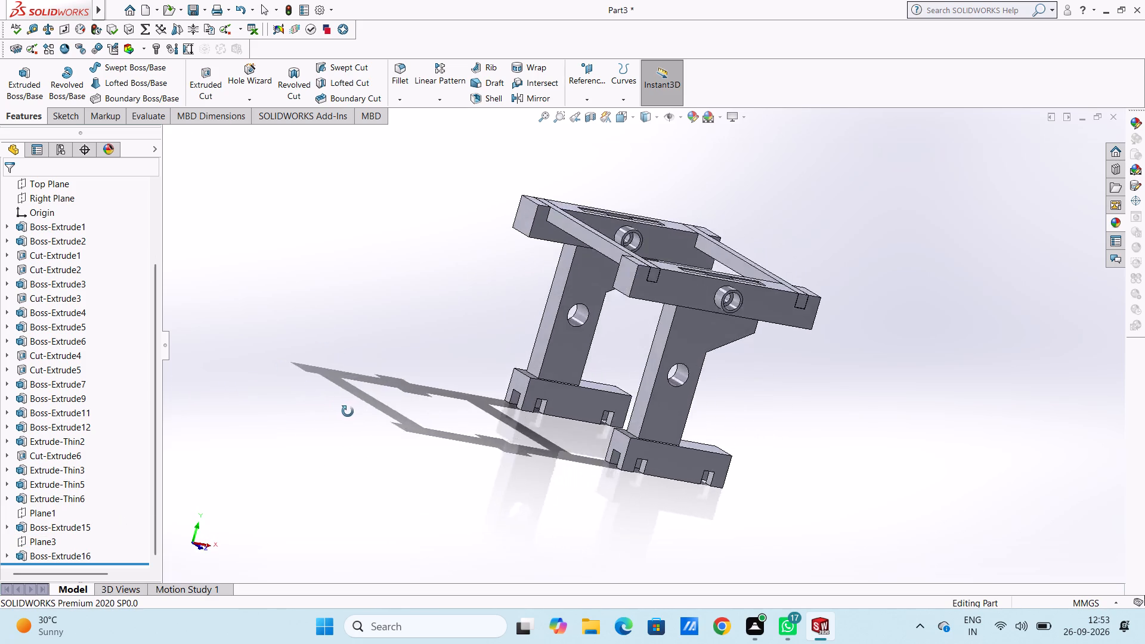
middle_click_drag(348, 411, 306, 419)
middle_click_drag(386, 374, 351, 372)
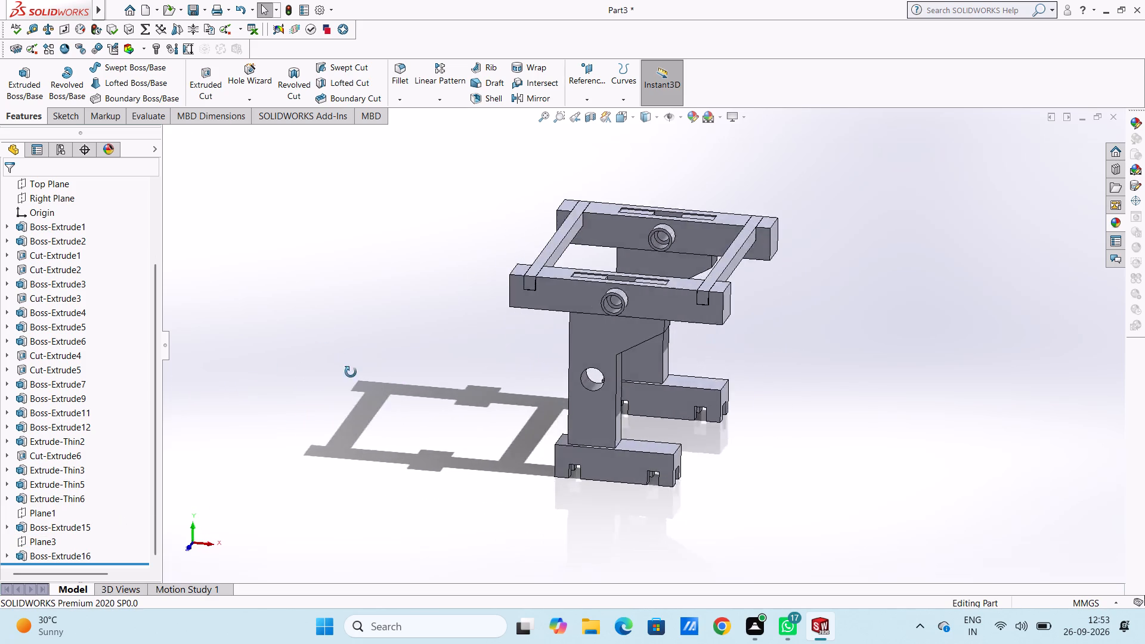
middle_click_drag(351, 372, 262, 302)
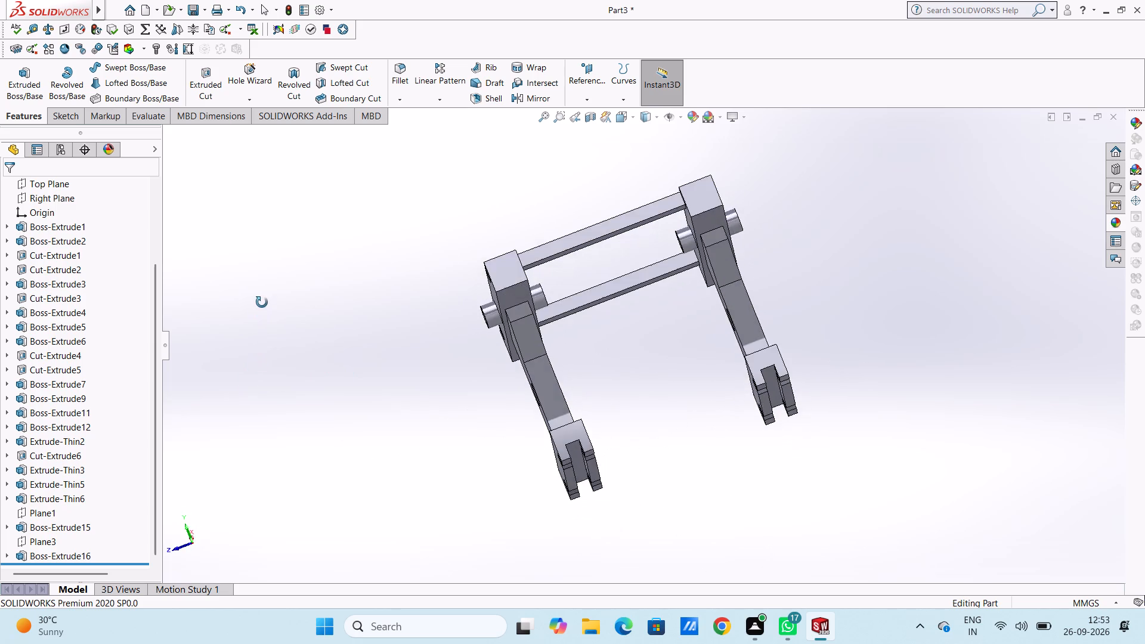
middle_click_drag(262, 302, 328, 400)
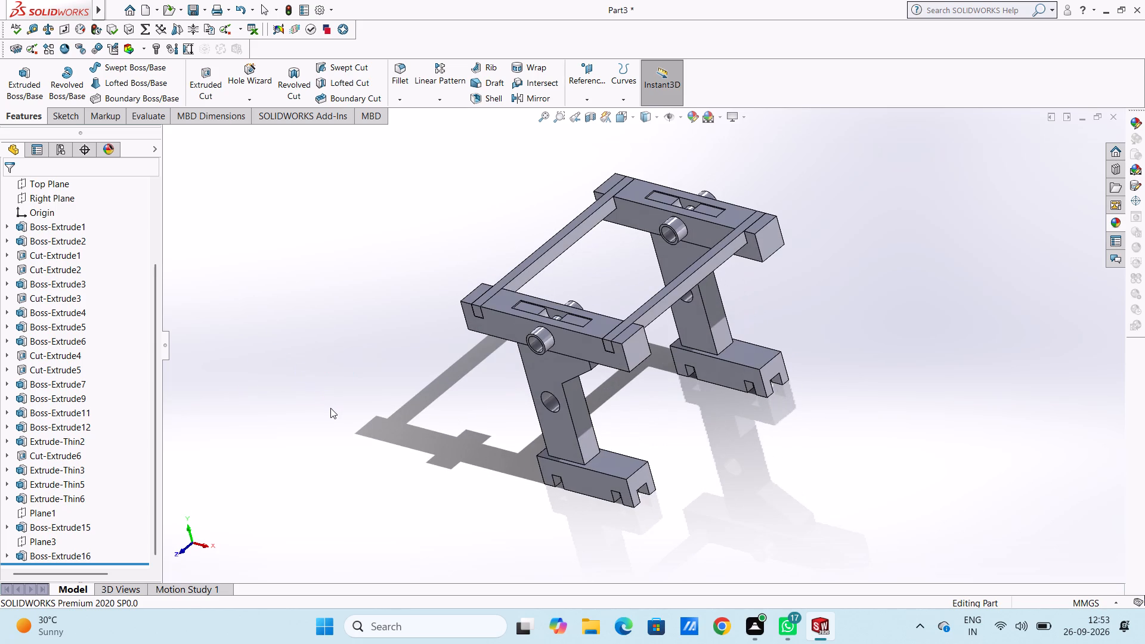
On the lower beam's front face, sketch a 500 mm by 140 mm corner rectangle covering the beam's full outline.
key("ctrl+1")
left_click(623, 512)
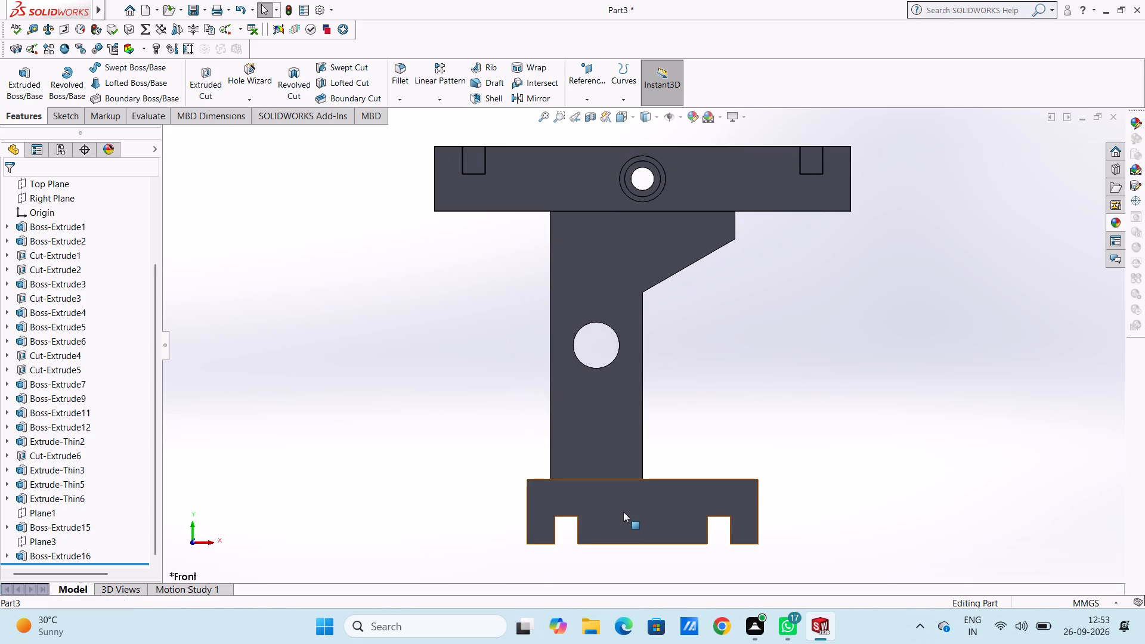
left_click(676, 475)
left_click(702, 399)
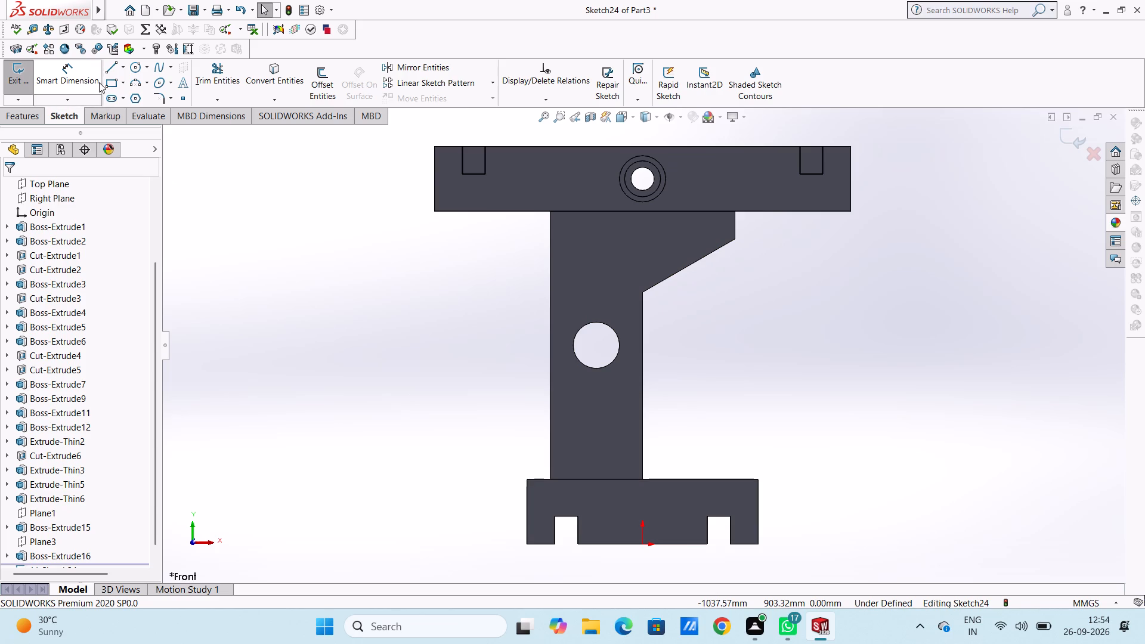
left_click(115, 82)
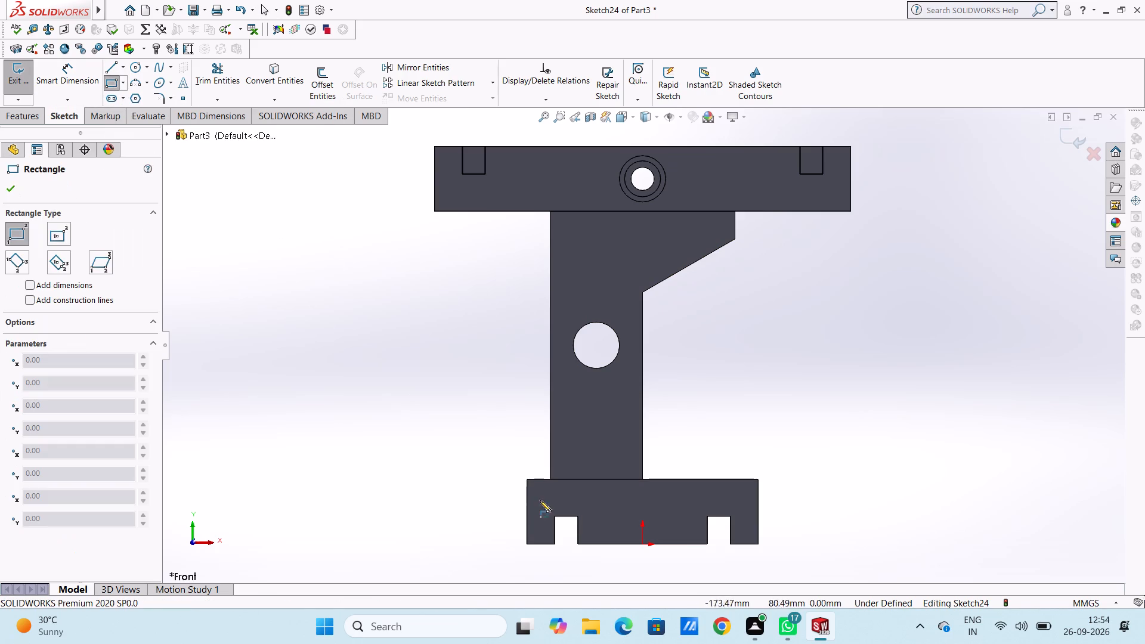
left_click(527, 478)
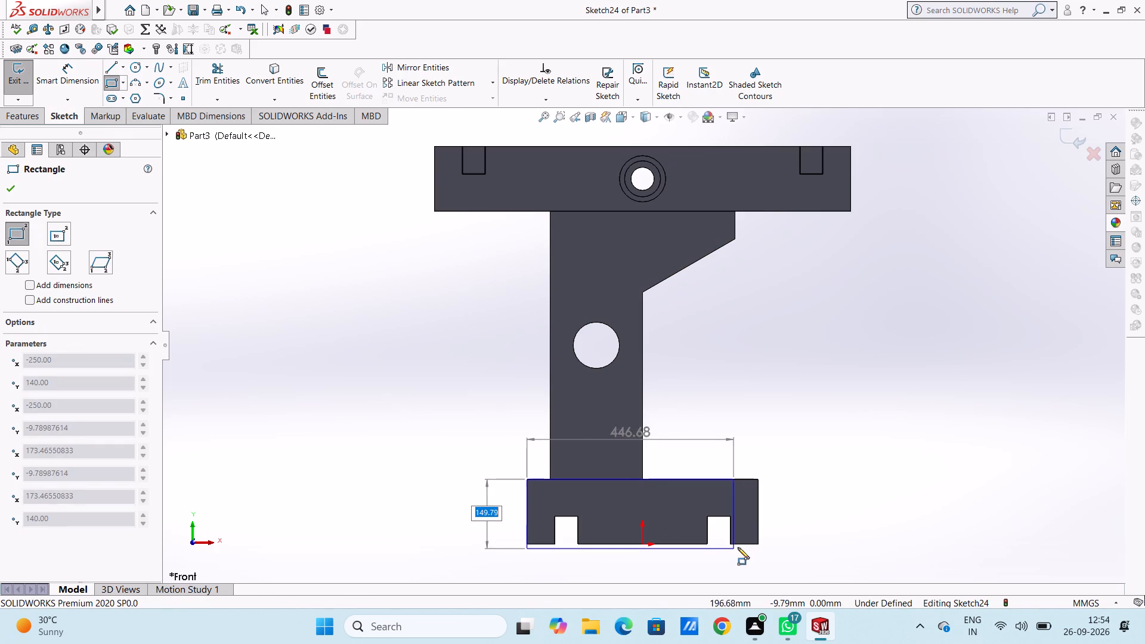
left_click(759, 544)
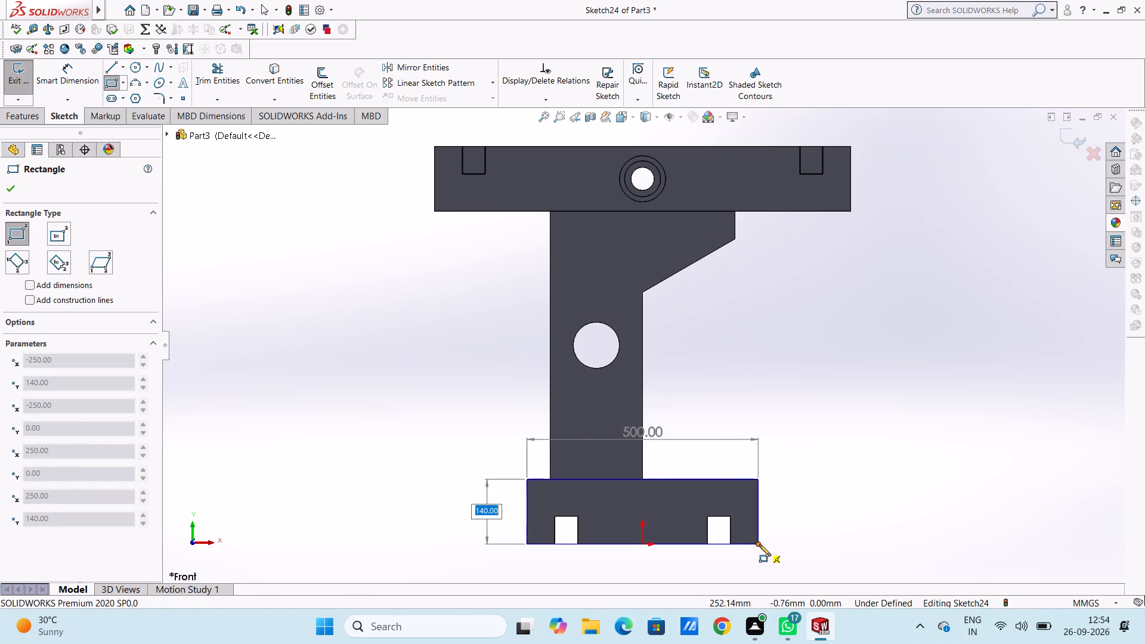
key("Escape")
key("Escape")
key("Escape")
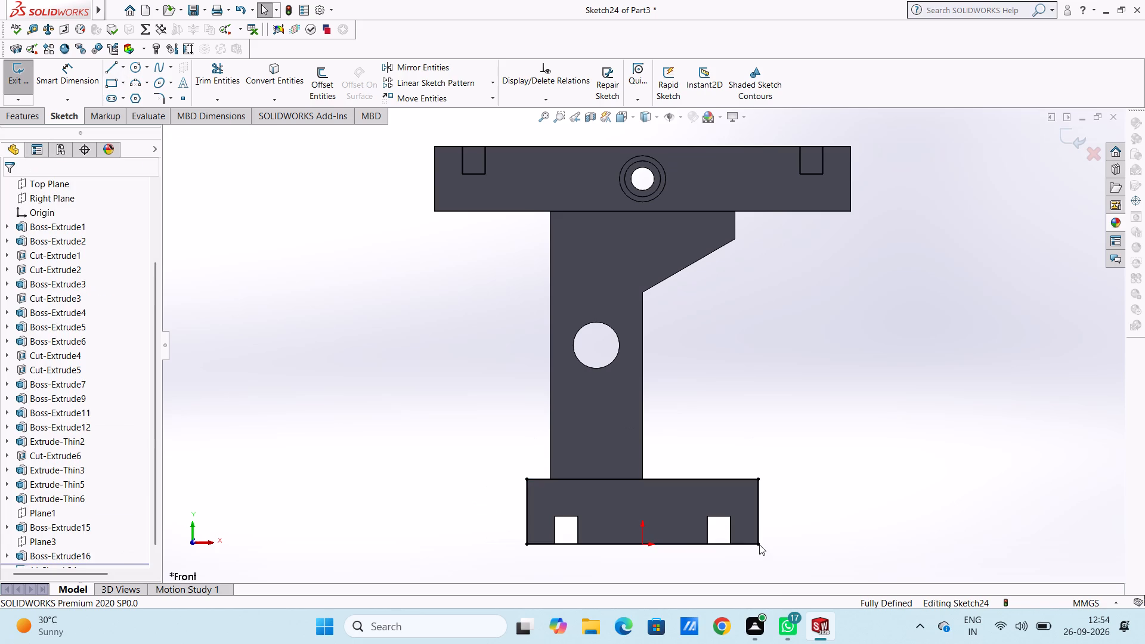
Cut-extrude the rectangle with a Blind depth of 1000 mm through both lower beams.
scroll(760, 544, "up", 1)
middle_click_drag(828, 377, 794, 391)
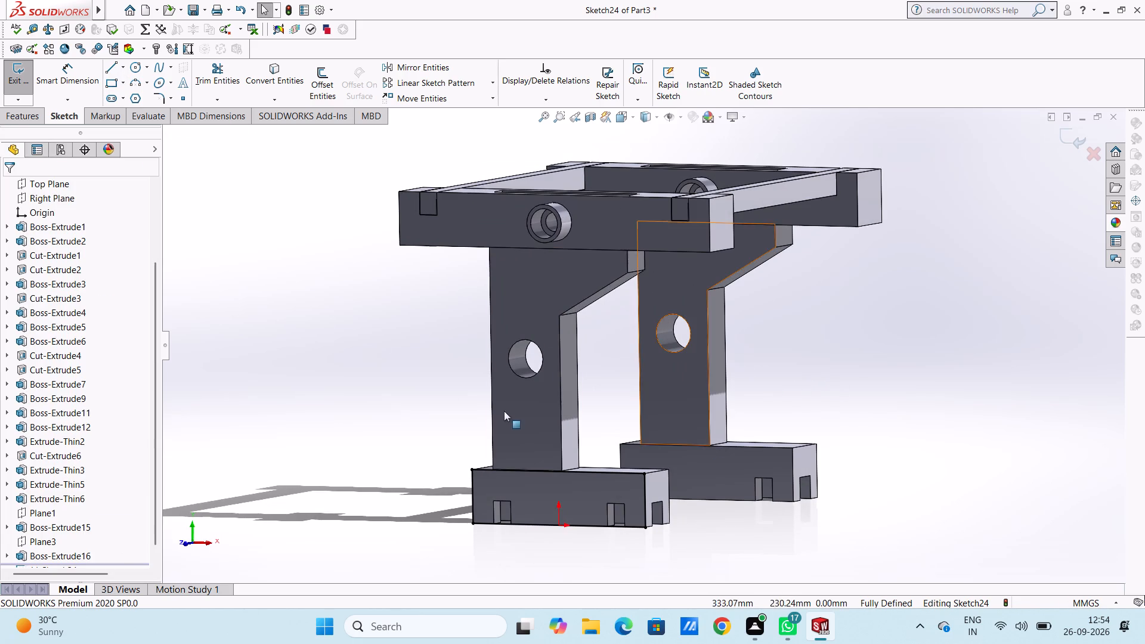
left_click(33, 116)
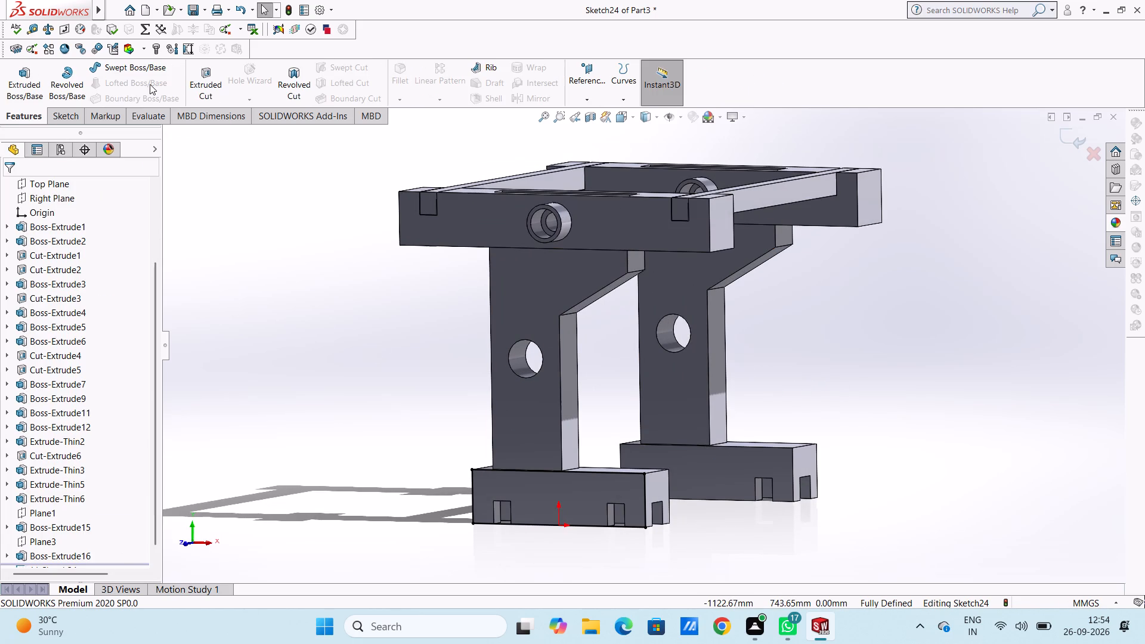
left_click(211, 78)
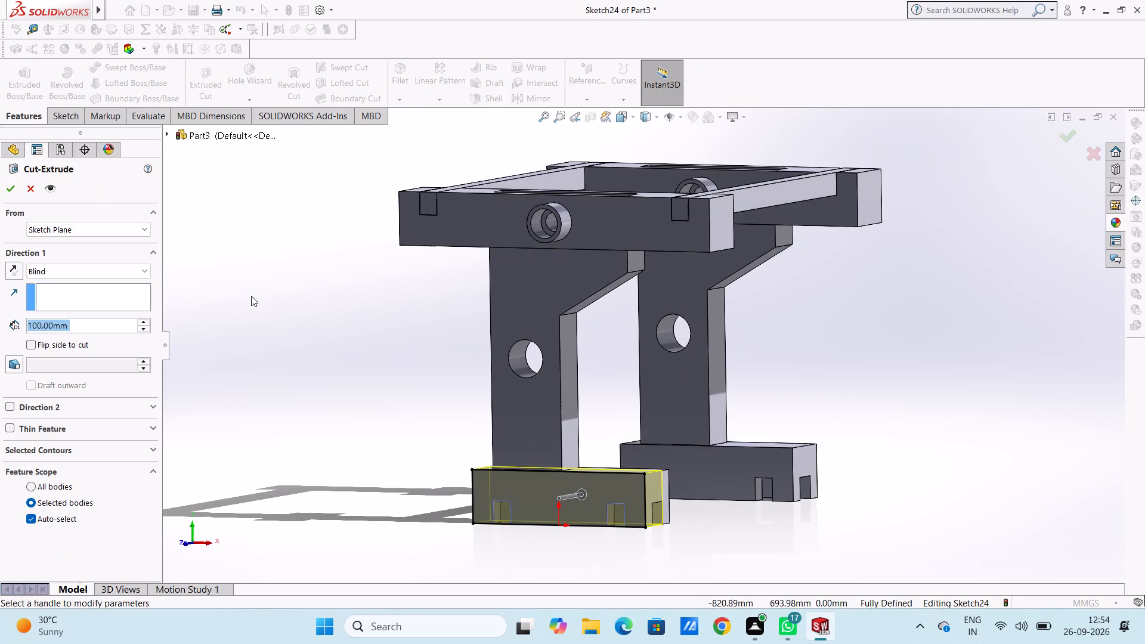
type("1000")
key("Return")
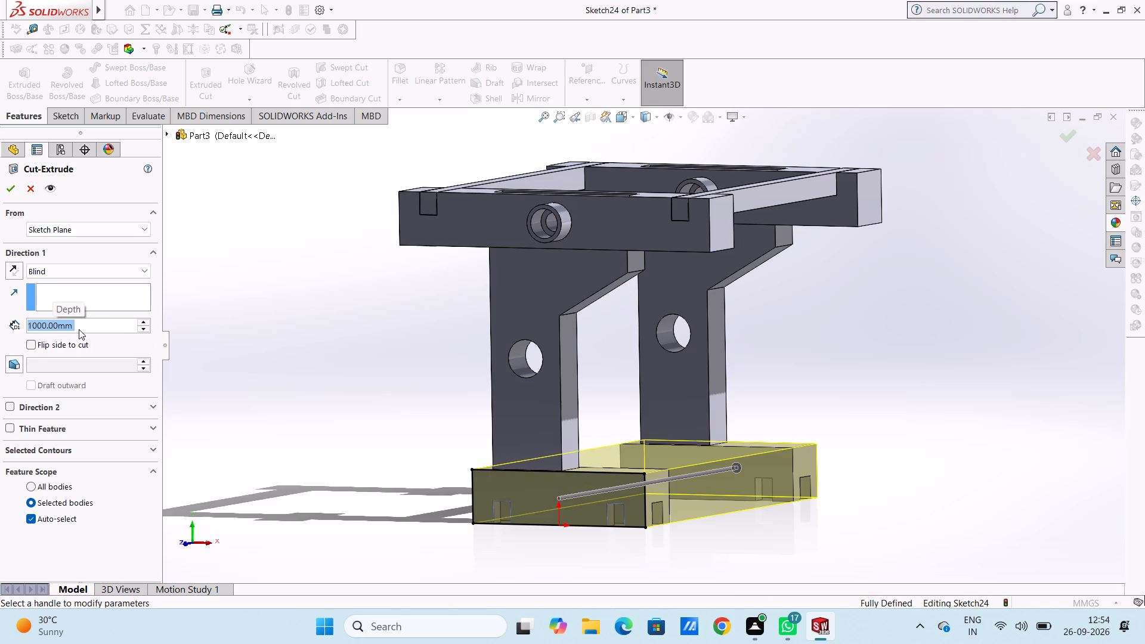
left_click(8, 191)
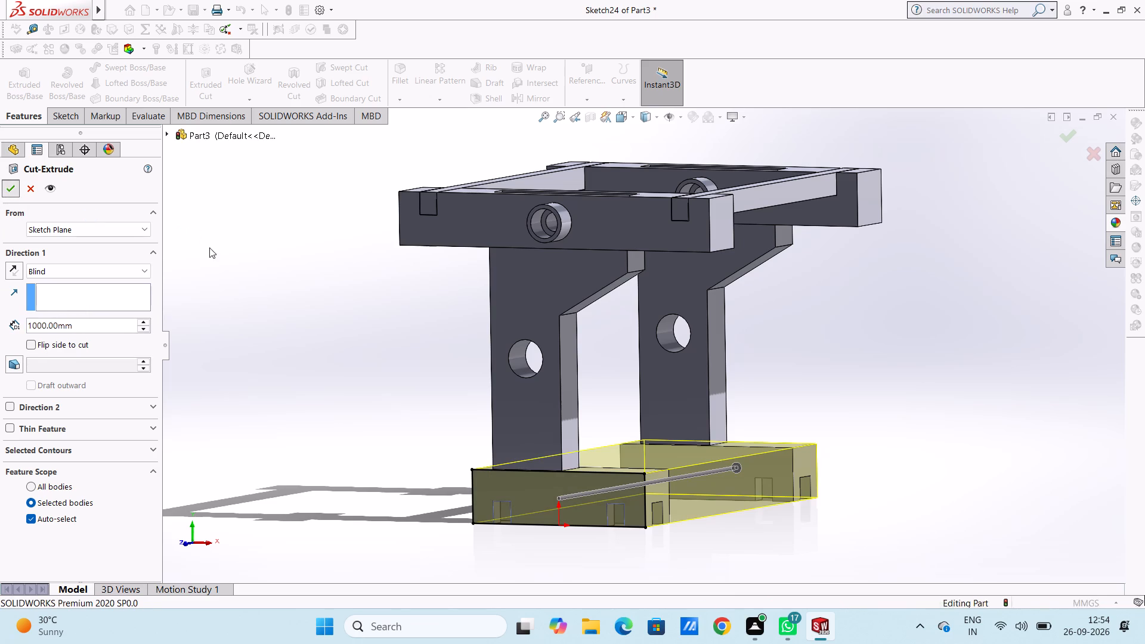
left_click(220, 253)
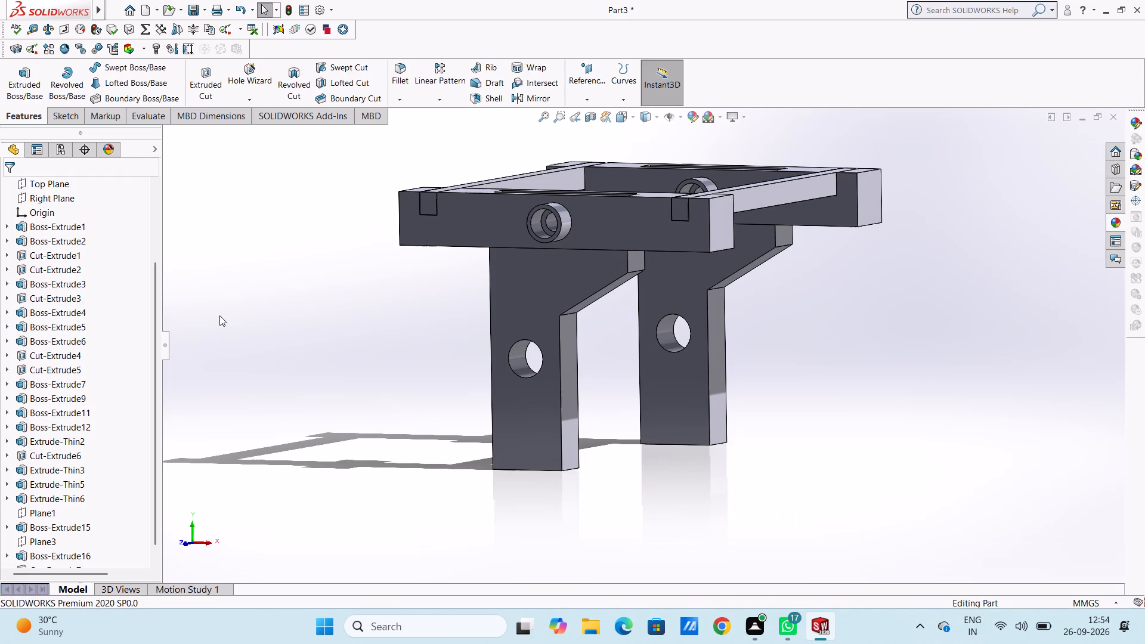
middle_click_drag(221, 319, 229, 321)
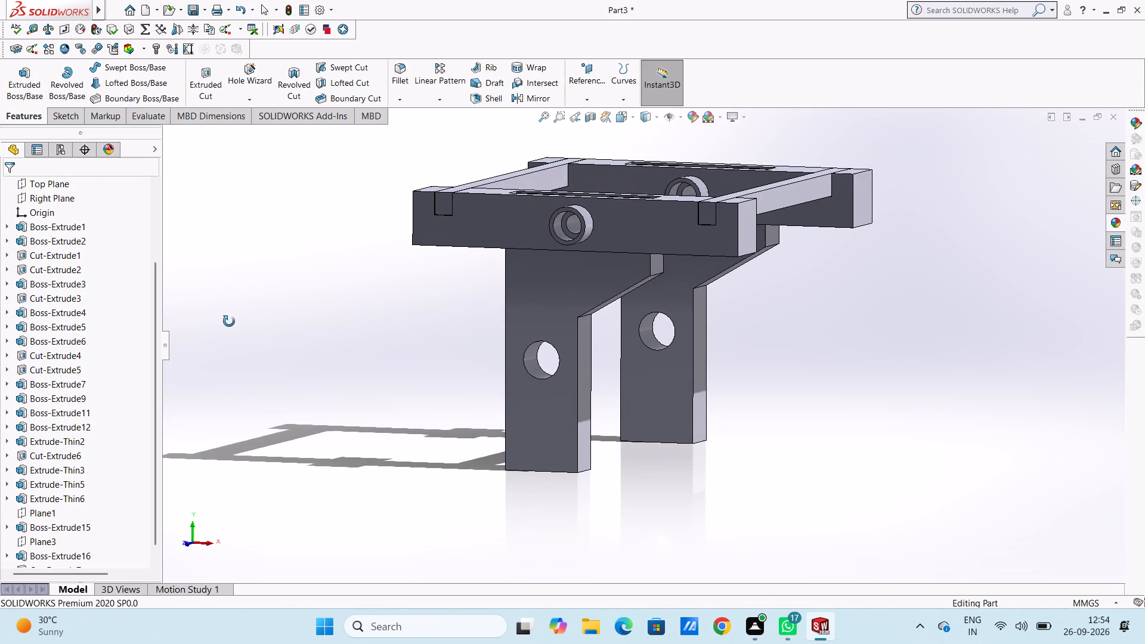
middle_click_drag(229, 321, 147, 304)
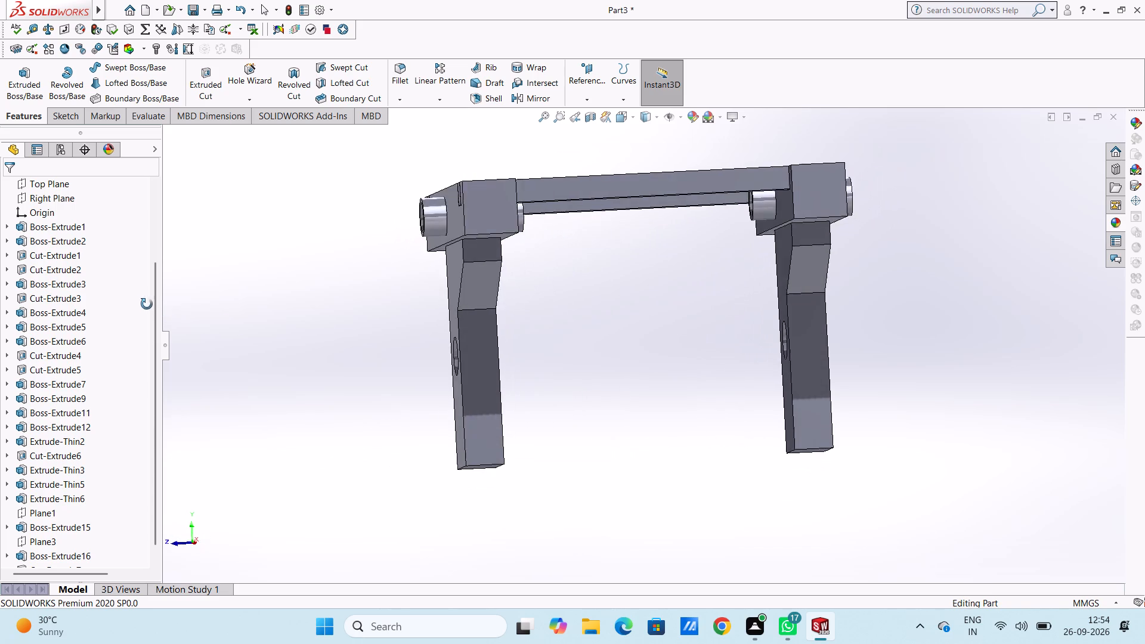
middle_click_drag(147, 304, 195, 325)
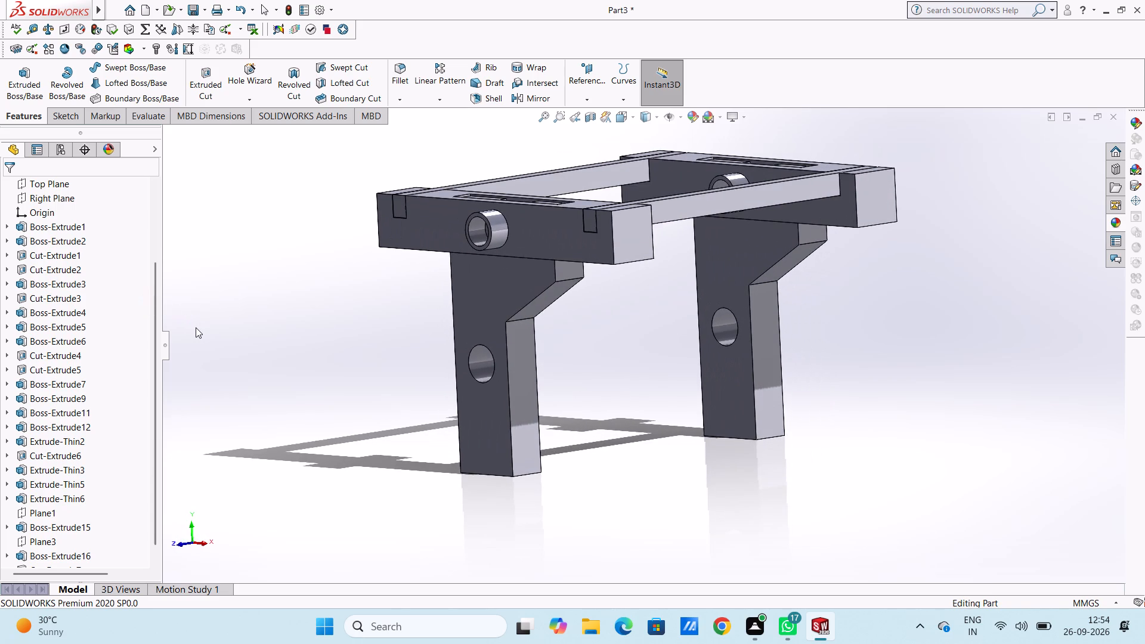
On the upper beam's front face, sketch a 500 mm horizontal line centred on the column's bottom edge, using a temporary 250 mm helper line.
key("ctrl+1")
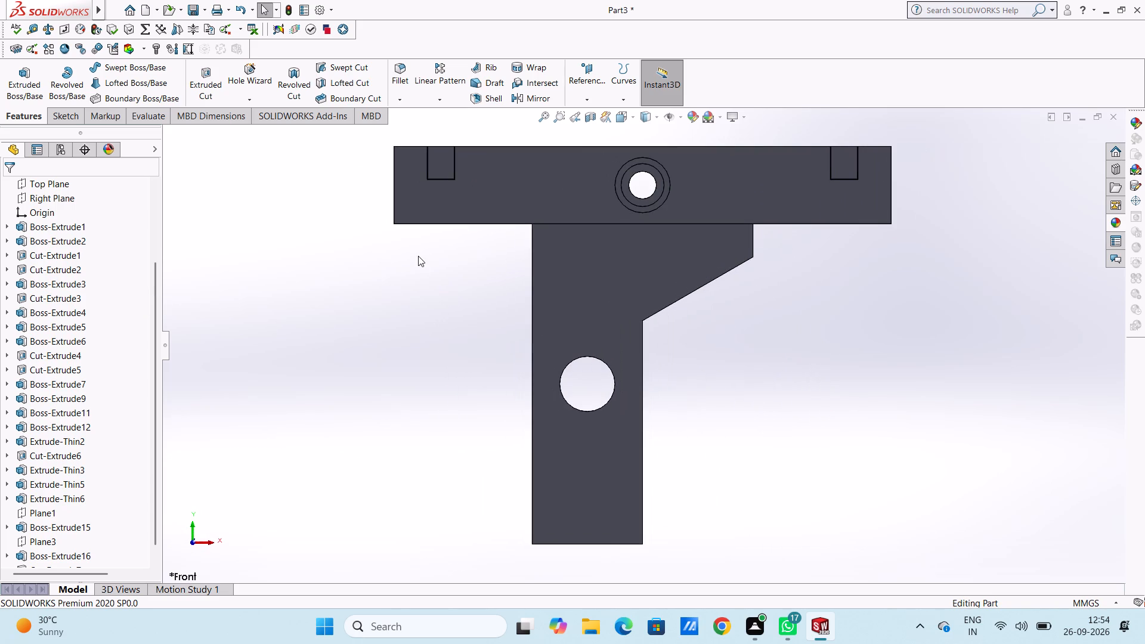
left_click(444, 210)
left_click(495, 181)
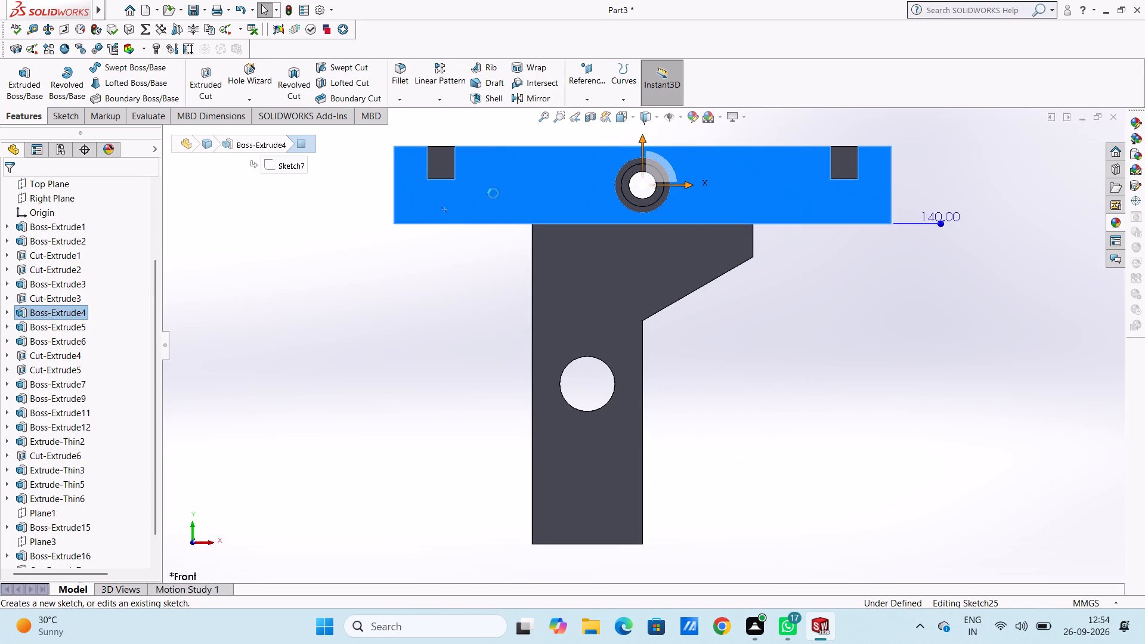
left_click(349, 353)
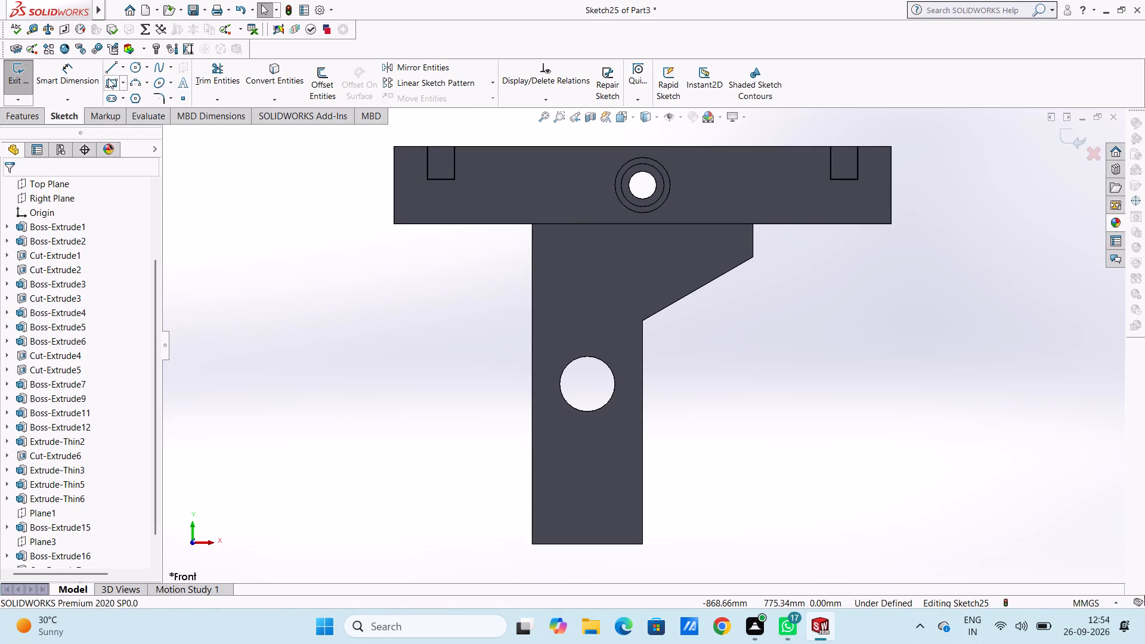
left_click(110, 67)
scroll(321, 273, "up", 4)
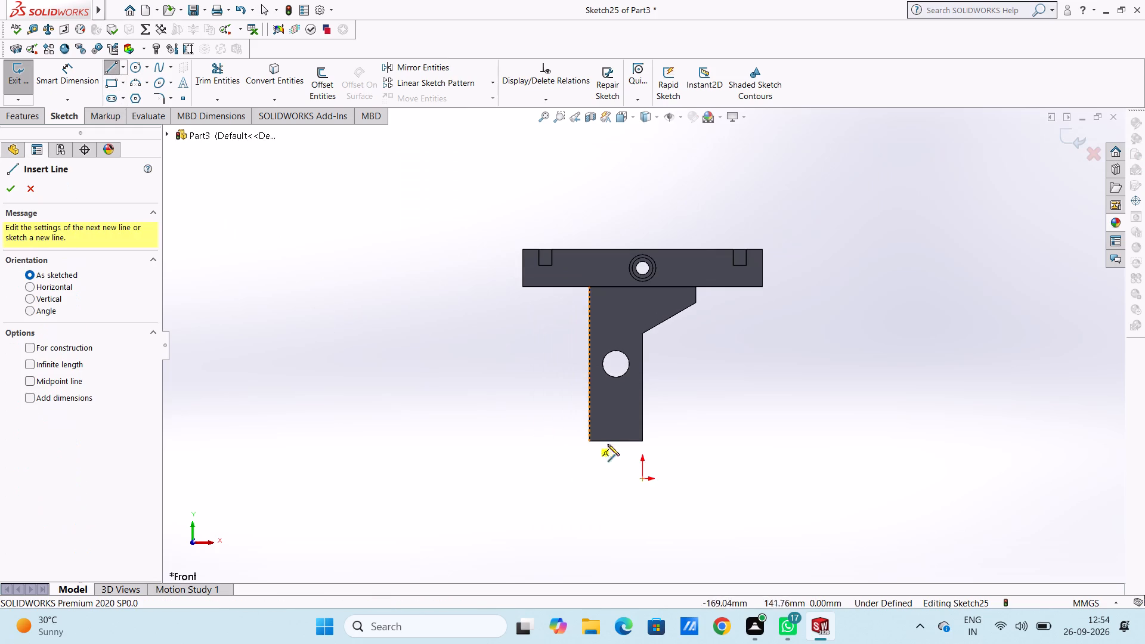
left_click(615, 439)
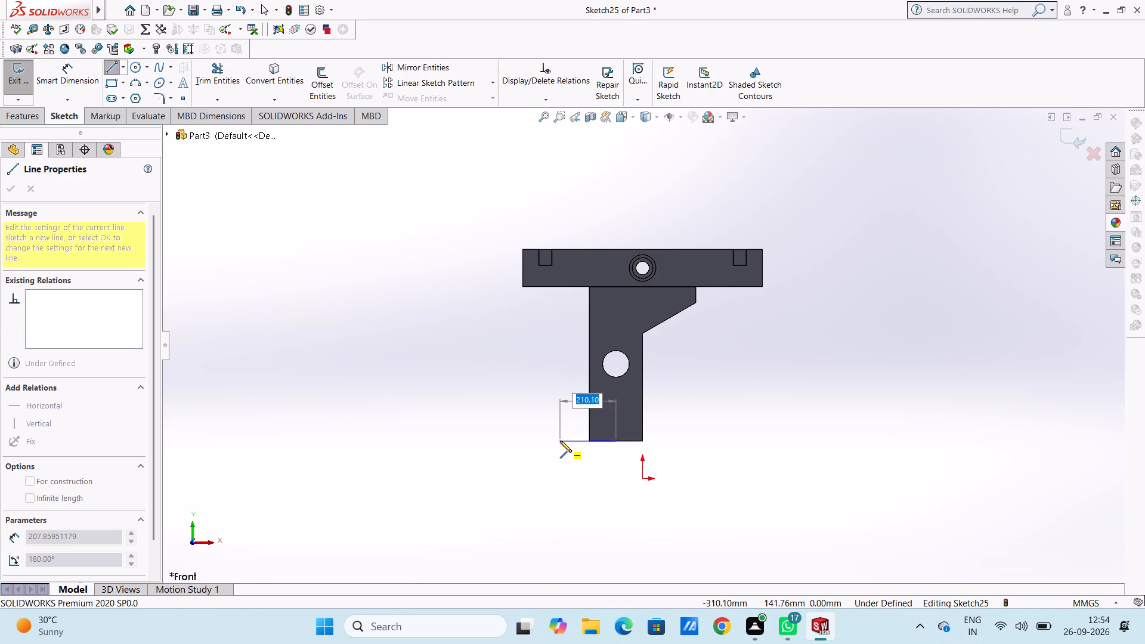
type("250")
key("Return")
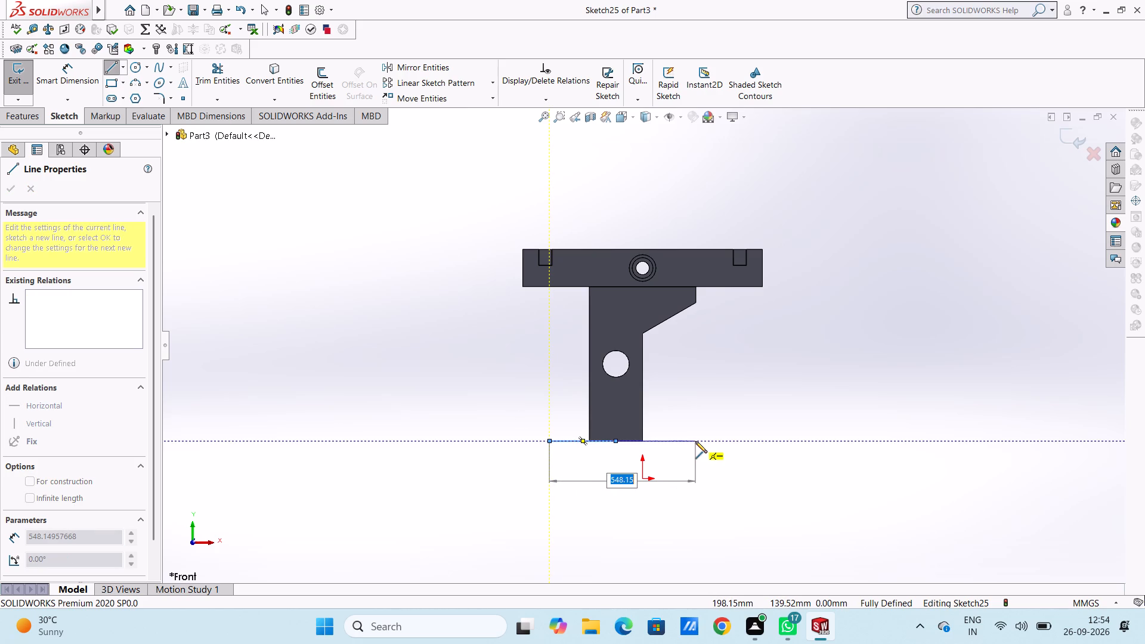
type("500")
key("Return")
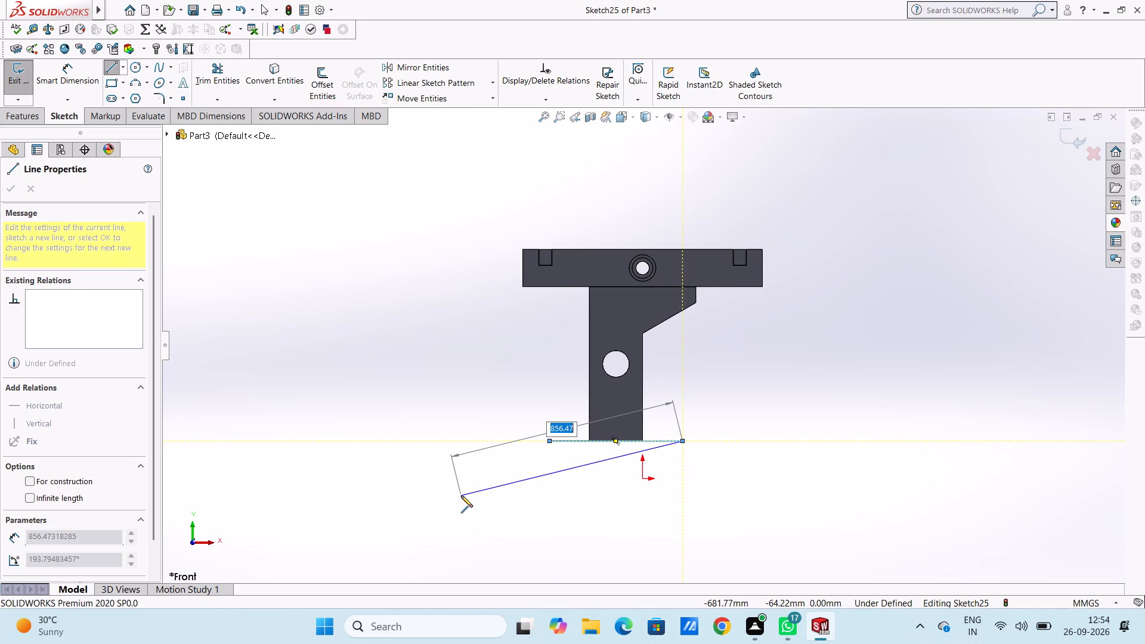
key("Escape")
key("Escape")
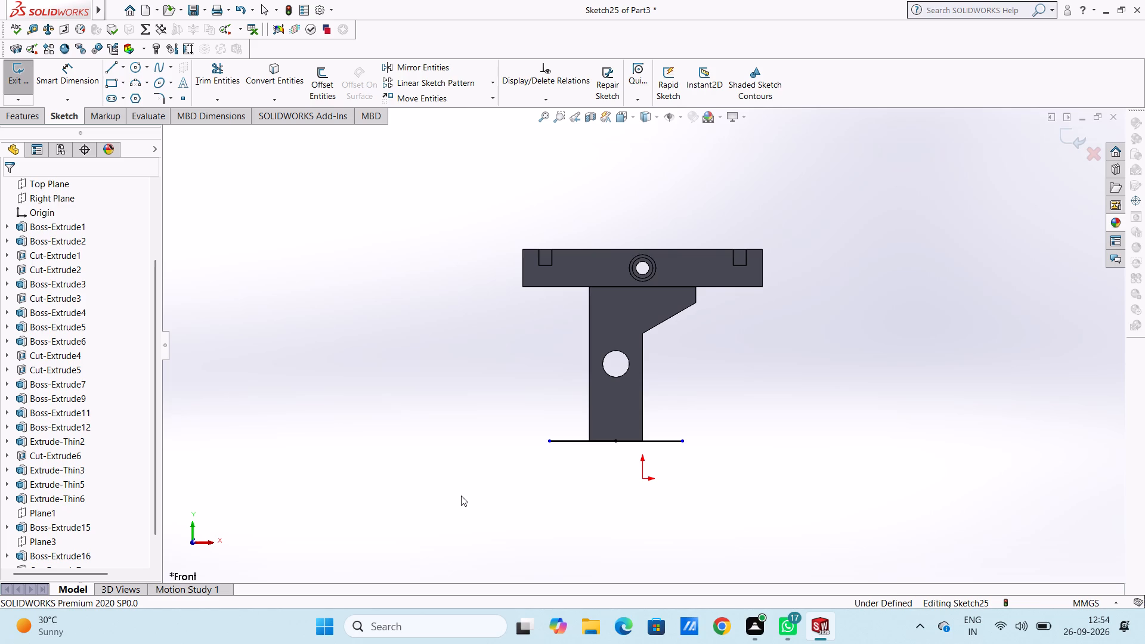
left_click(571, 442)
key("Delete")
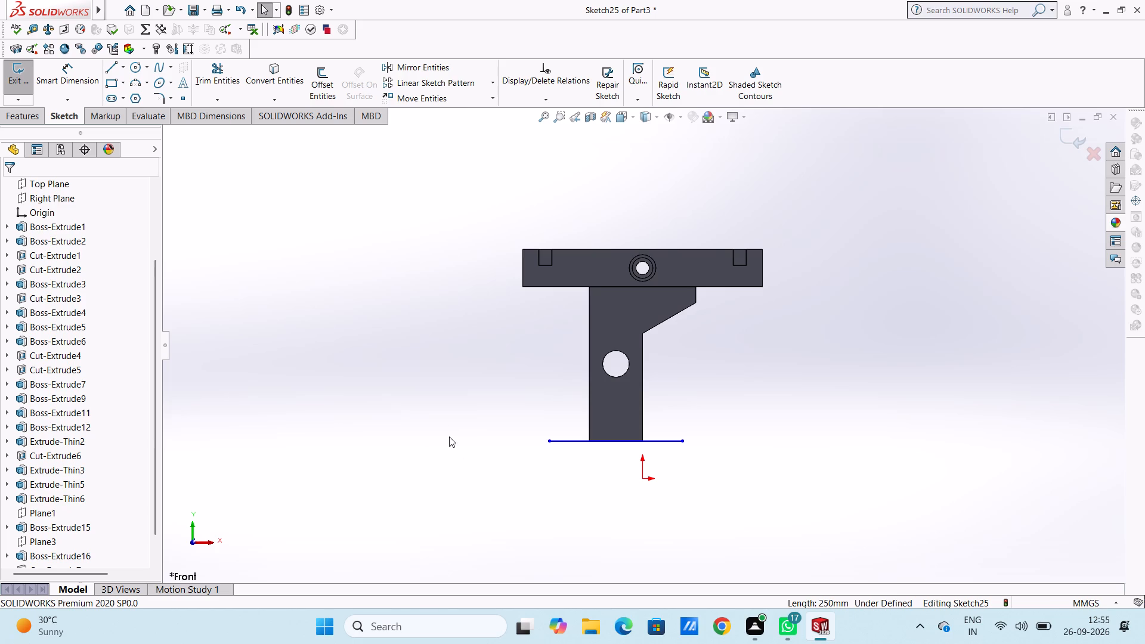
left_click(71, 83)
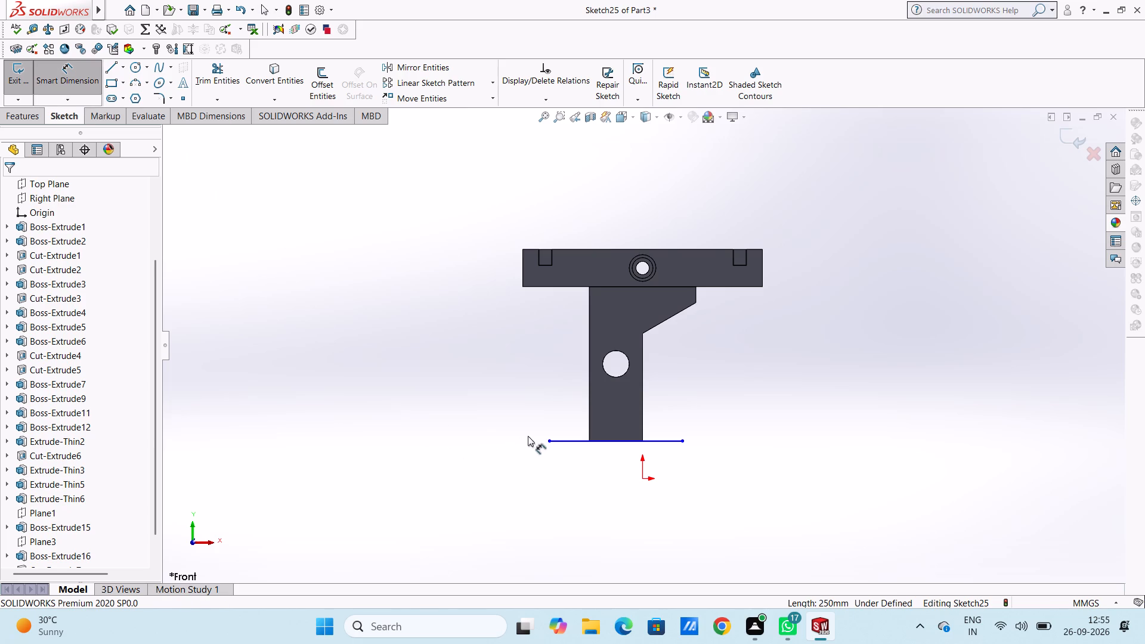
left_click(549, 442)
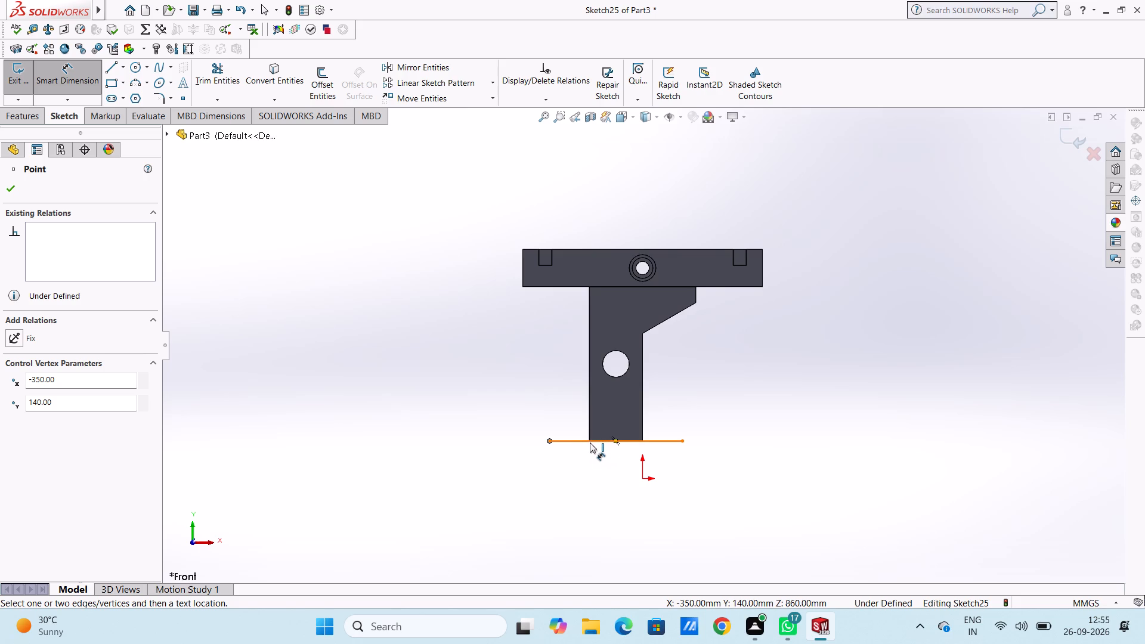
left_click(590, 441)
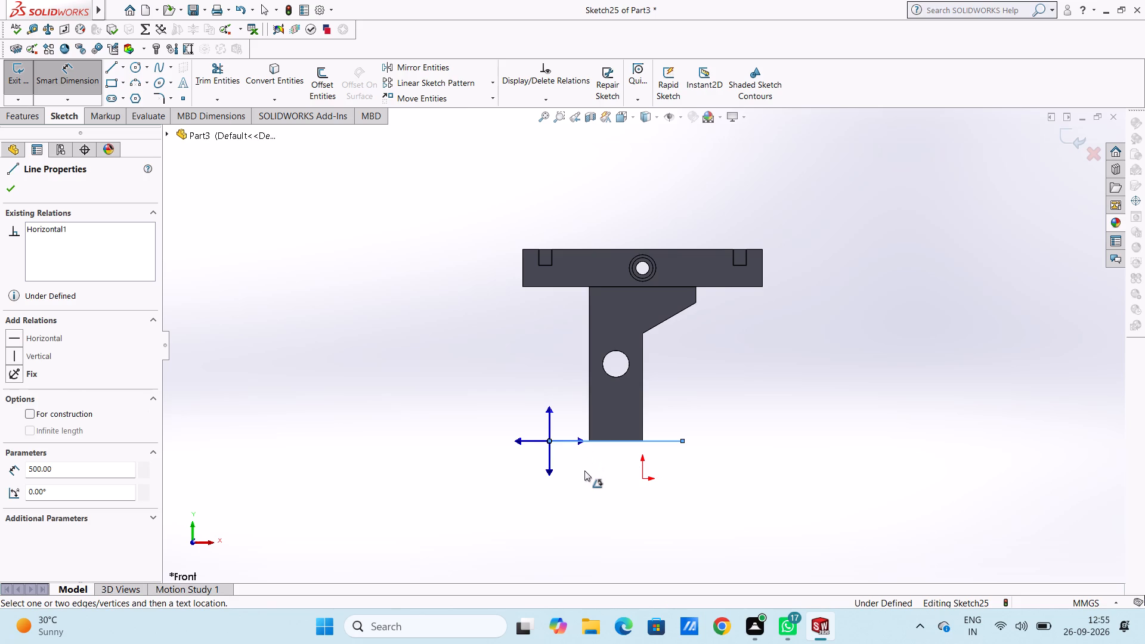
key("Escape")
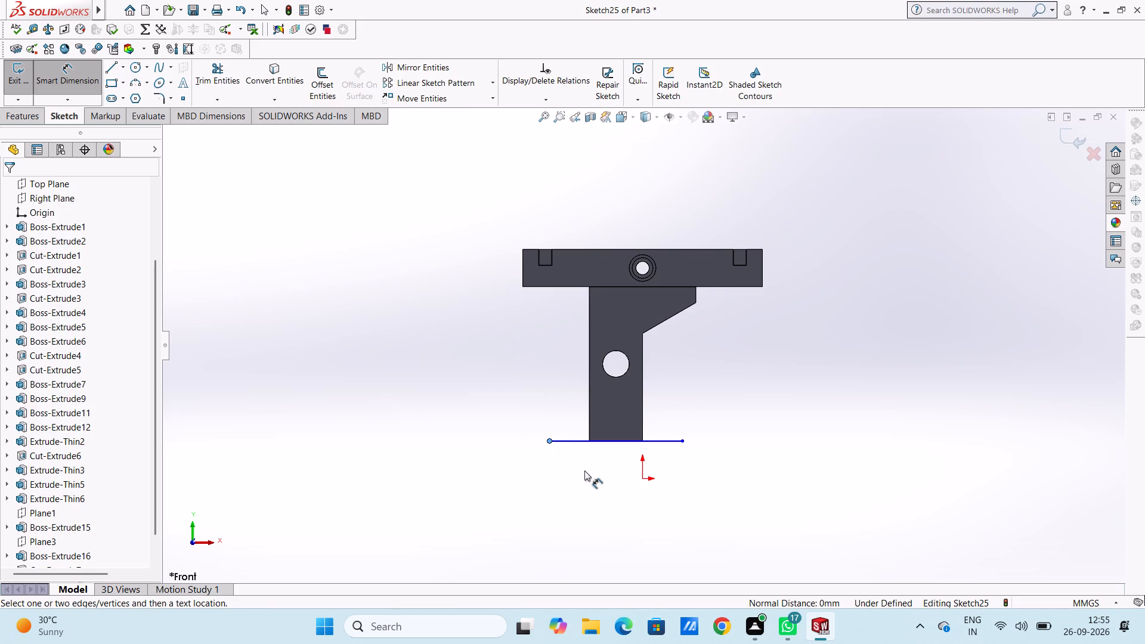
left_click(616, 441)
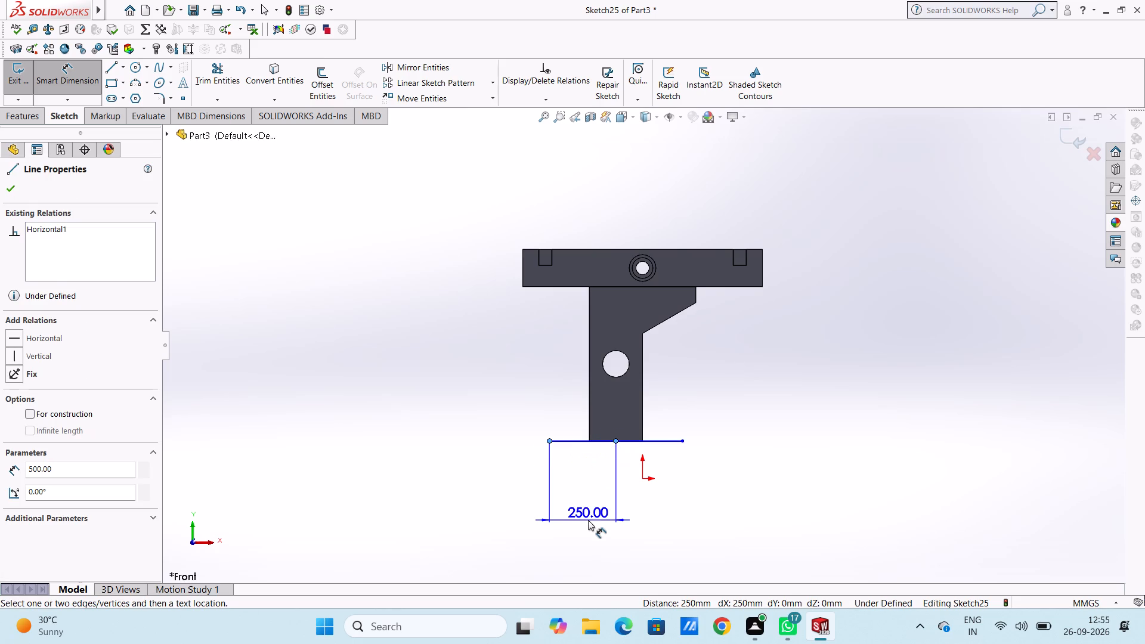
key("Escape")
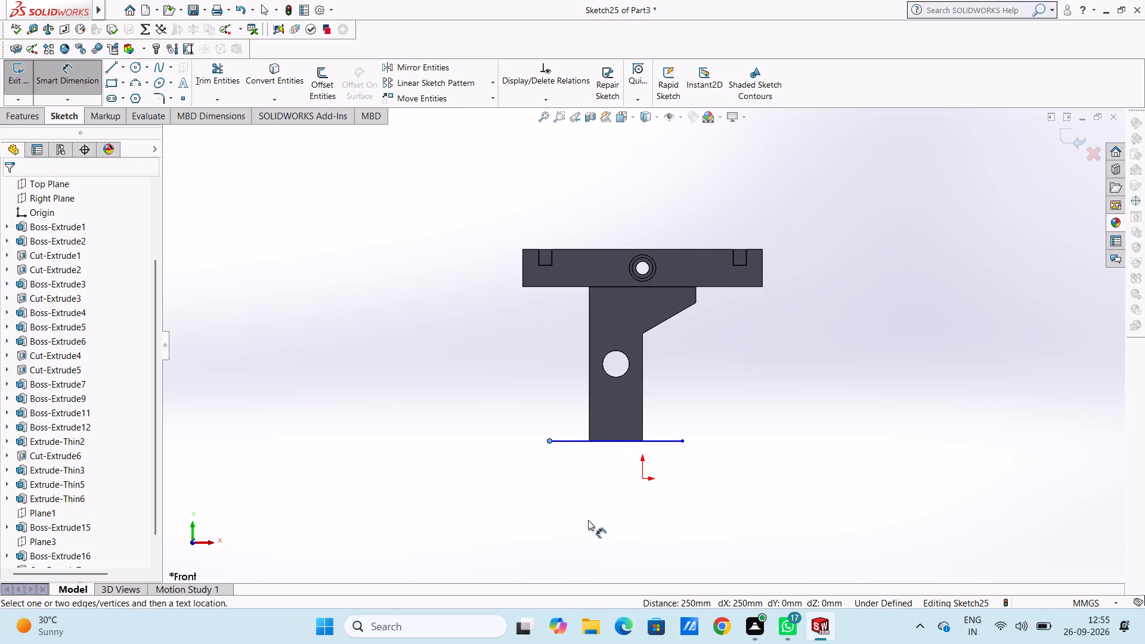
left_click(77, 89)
From the line's left end, sketch a 140 mm side downward, a 60 mm foot and a notch 50 mm wide by 60 mm high.
left_click(106, 69)
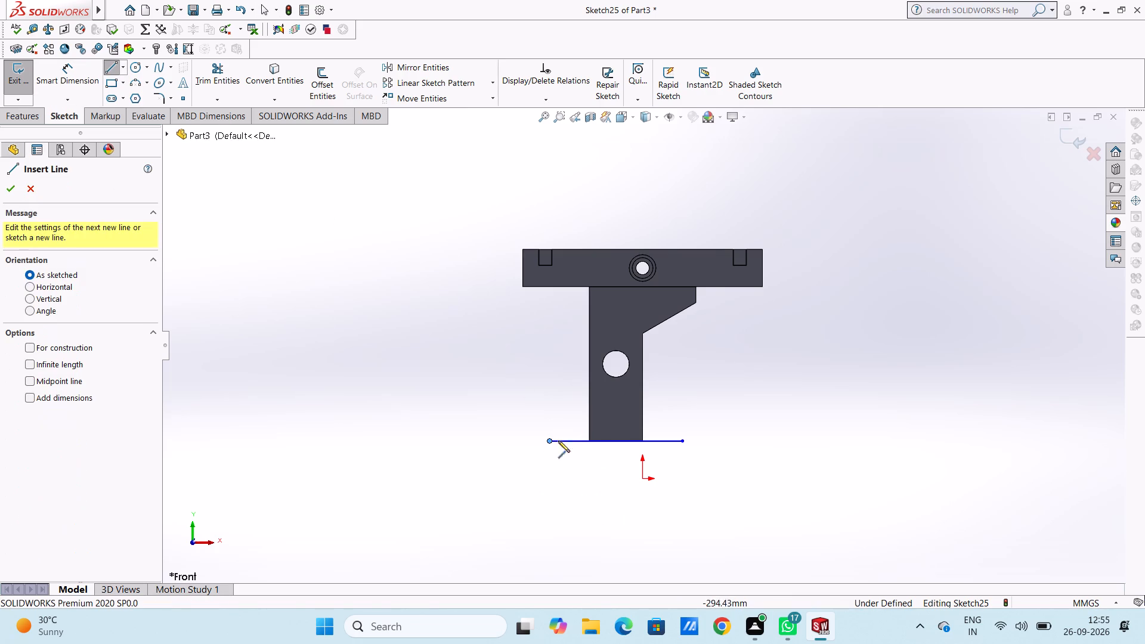
left_click(549, 441)
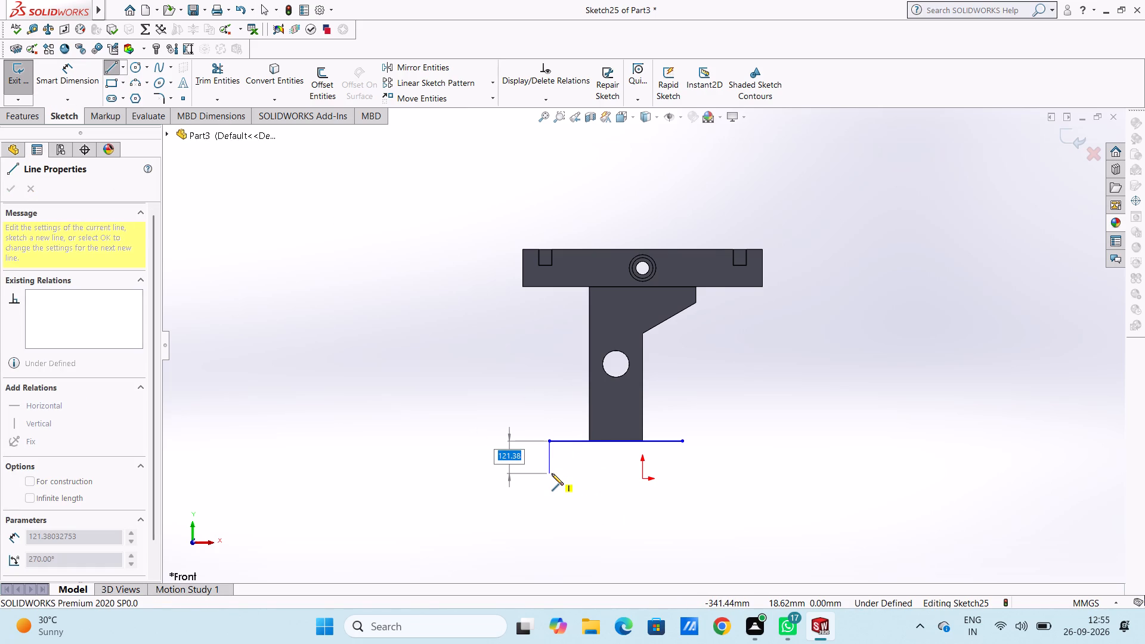
type("140")
key("Return")
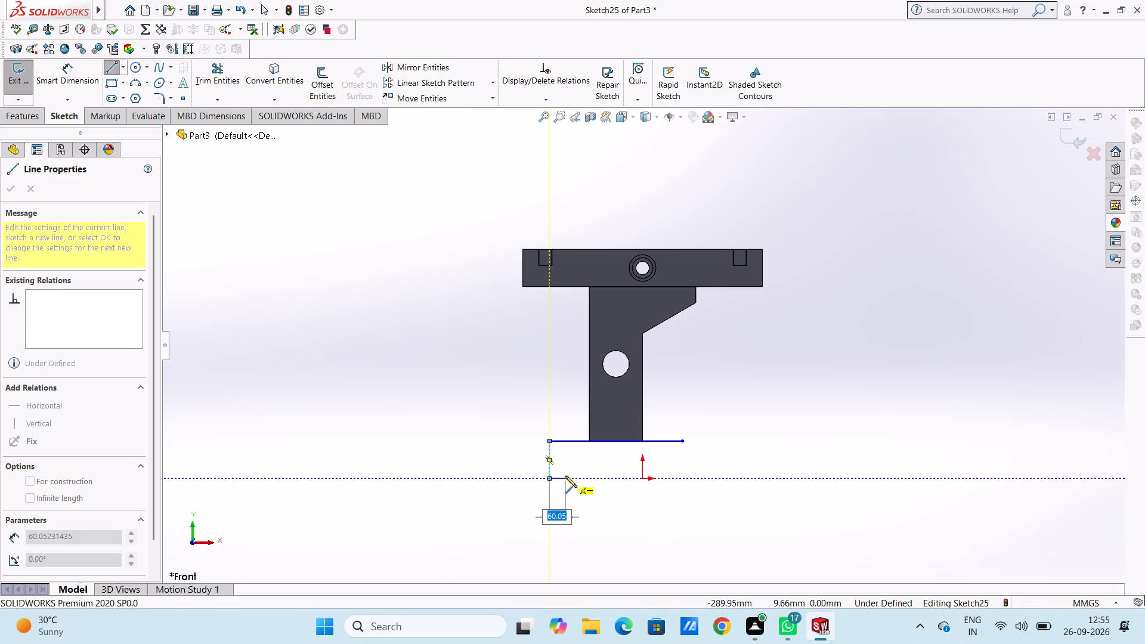
type("60")
key("Return")
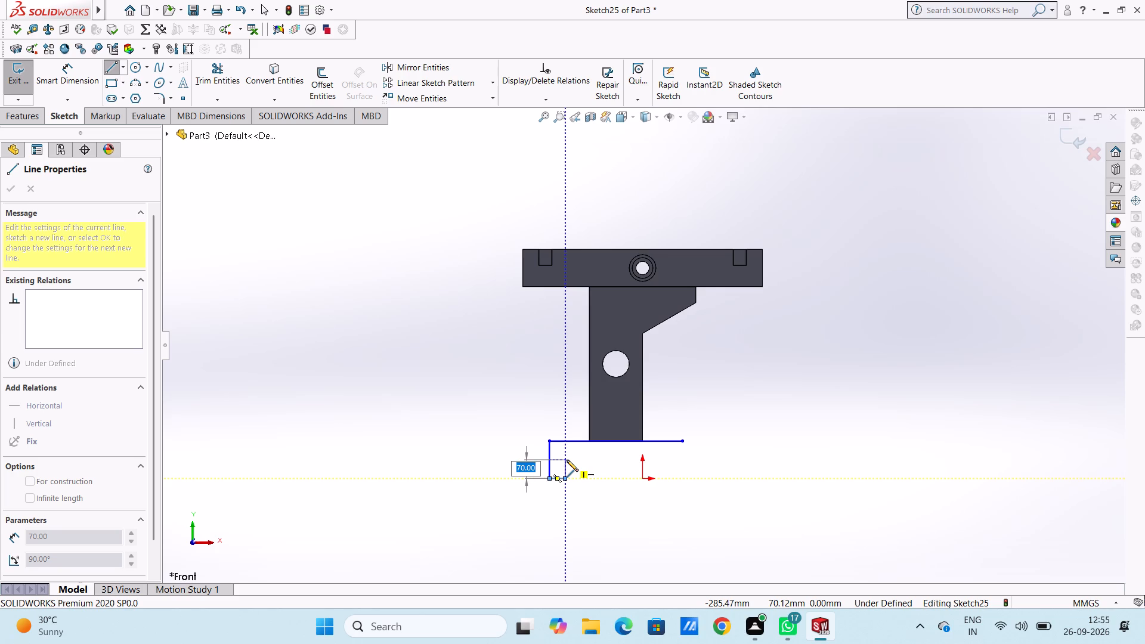
type("60")
key("Return")
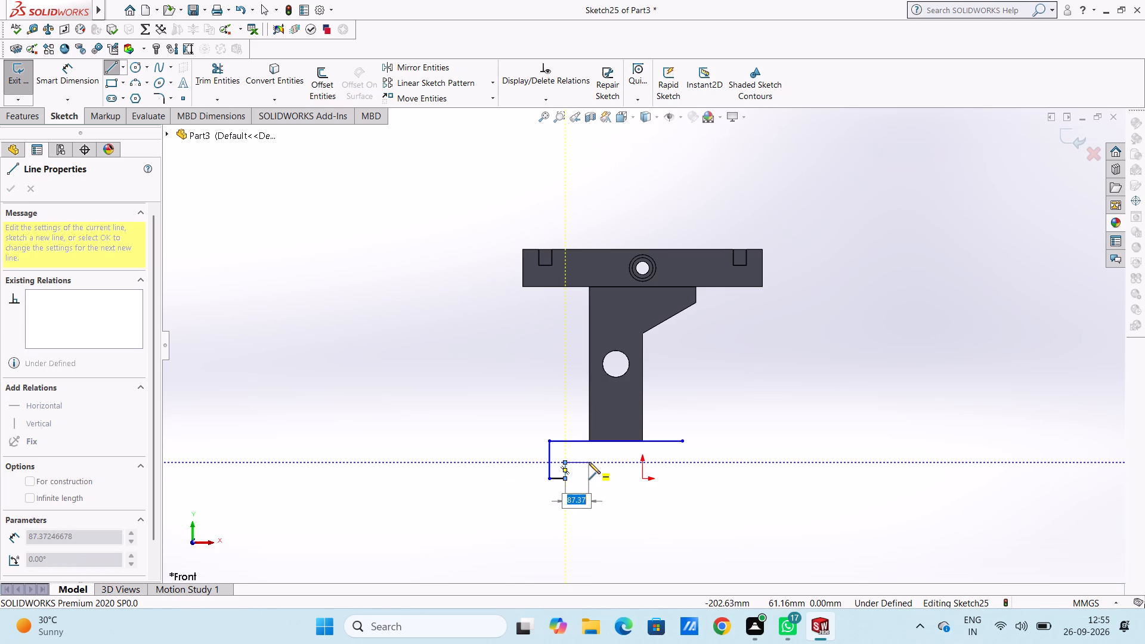
type("50")
key("Return")
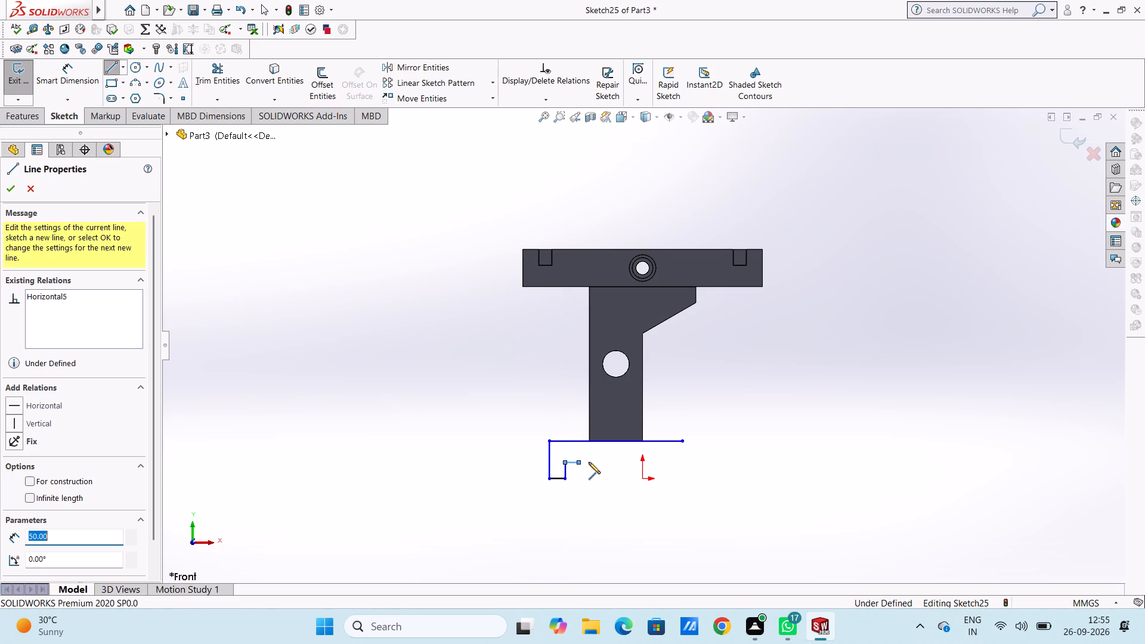
left_click(579, 481)
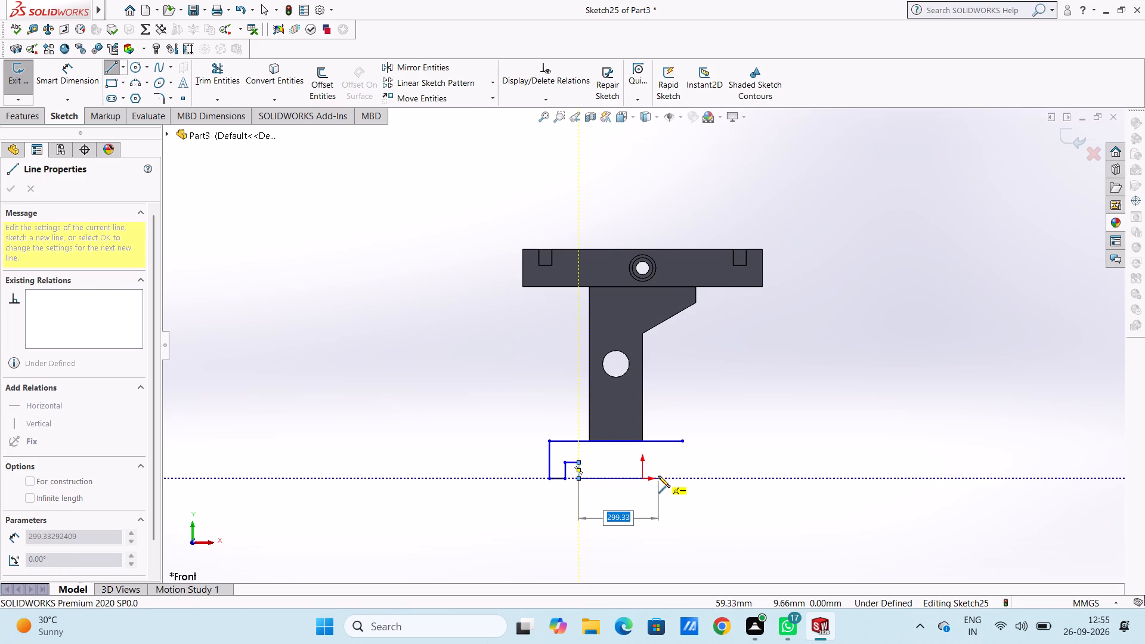
Close the base profile with a 280 mm bottom line, a second 50 by 60 mm notch, a 60 mm foot and a 140 mm side.
type("280")
key("Return")
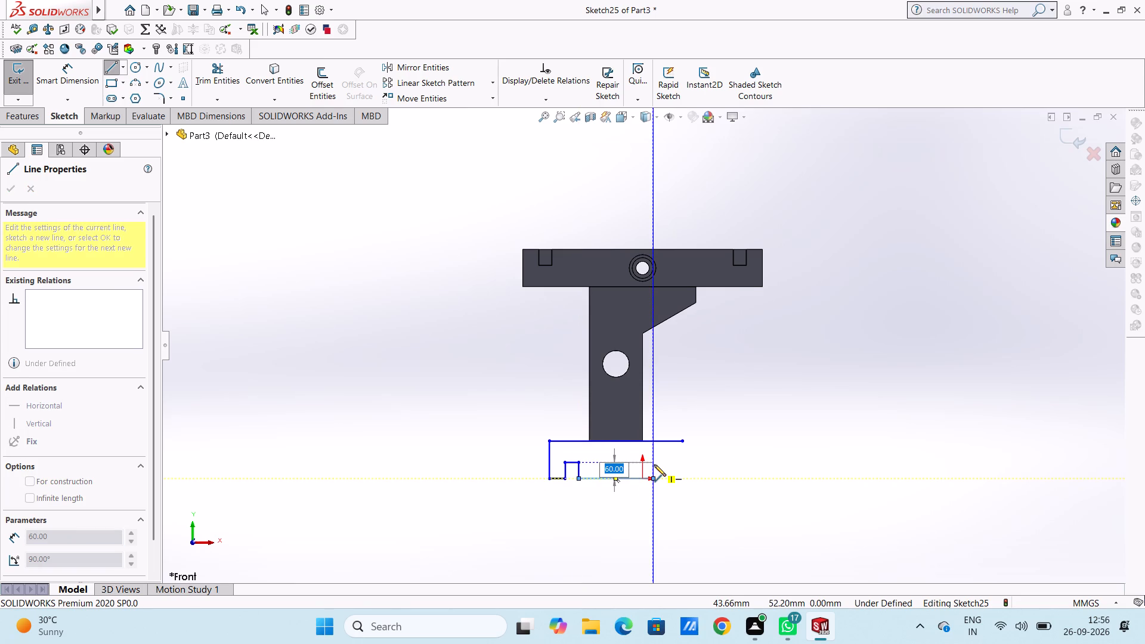
left_click(654, 465)
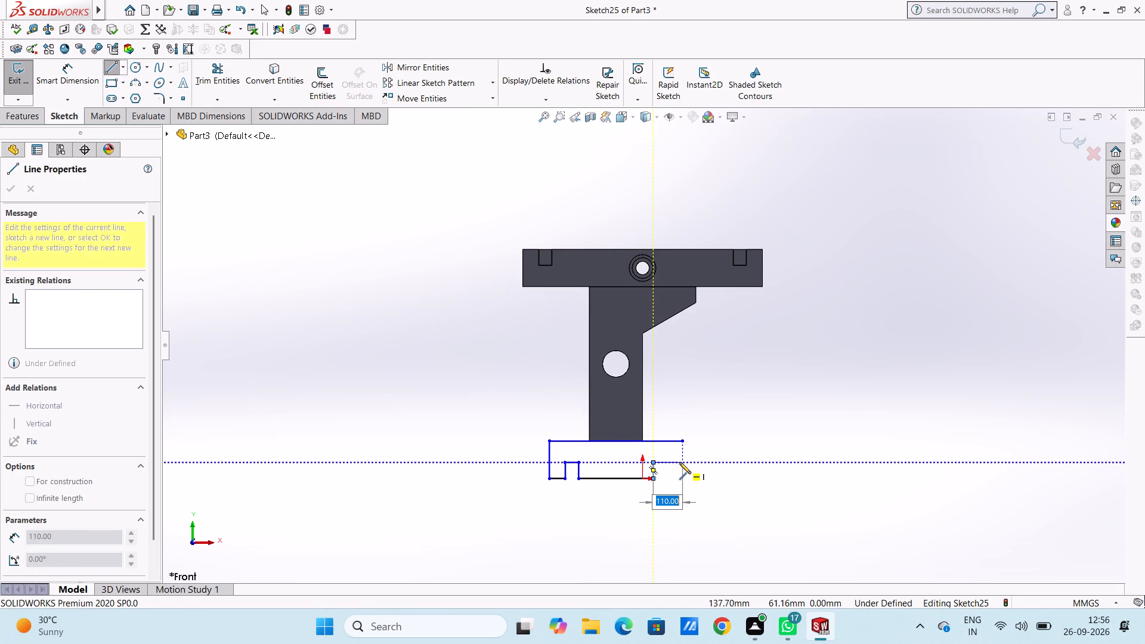
type("50")
key("Return")
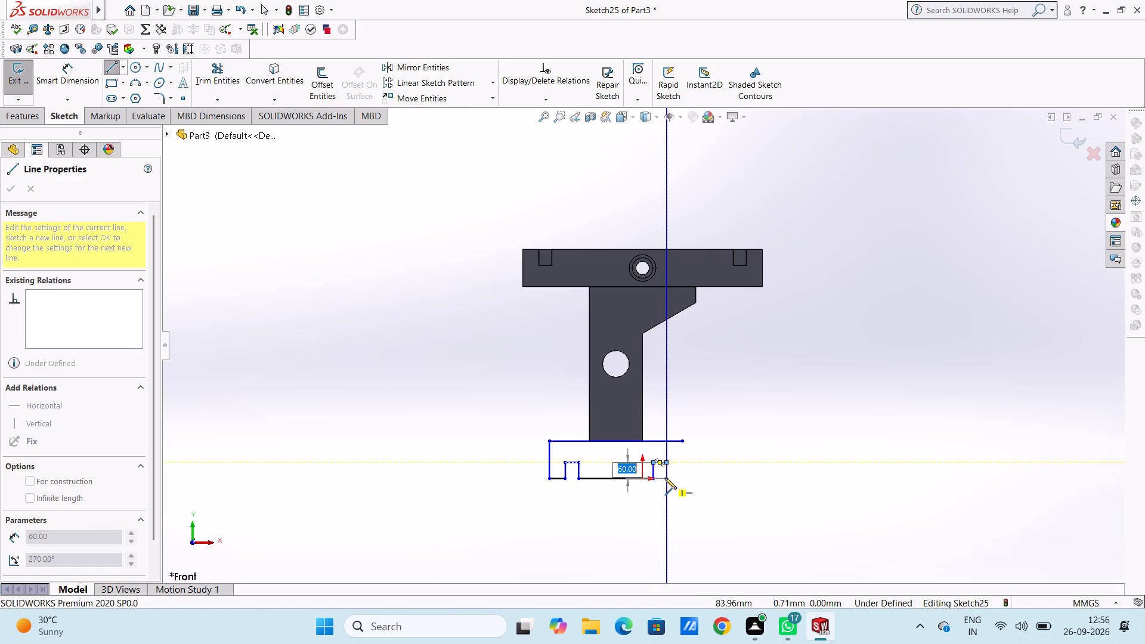
left_click(665, 478)
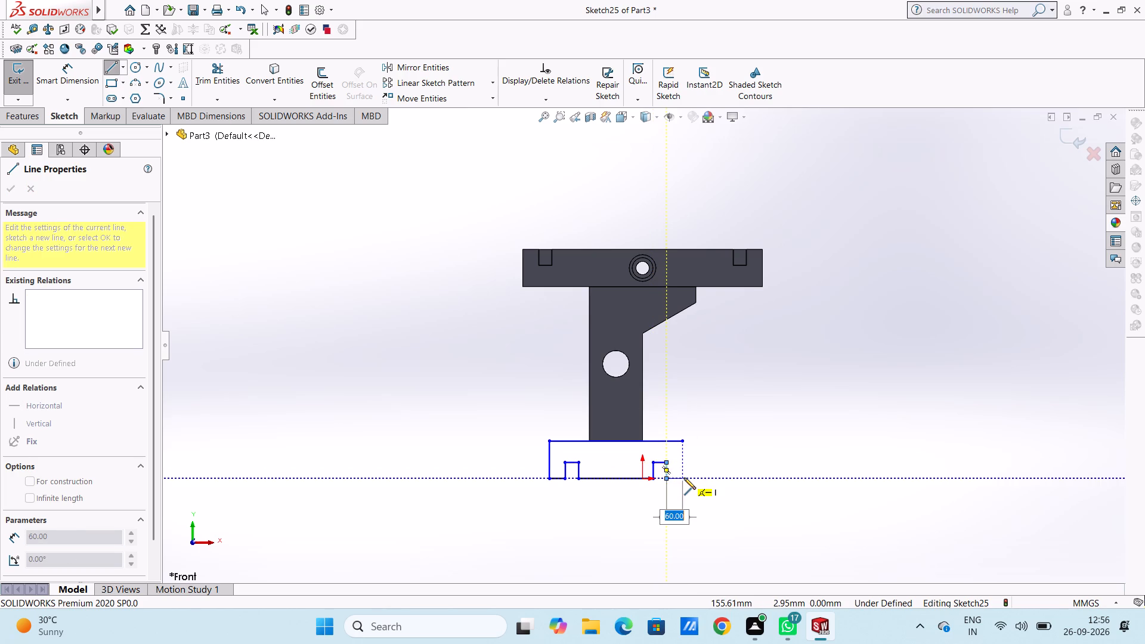
left_click(684, 478)
left_click(683, 441)
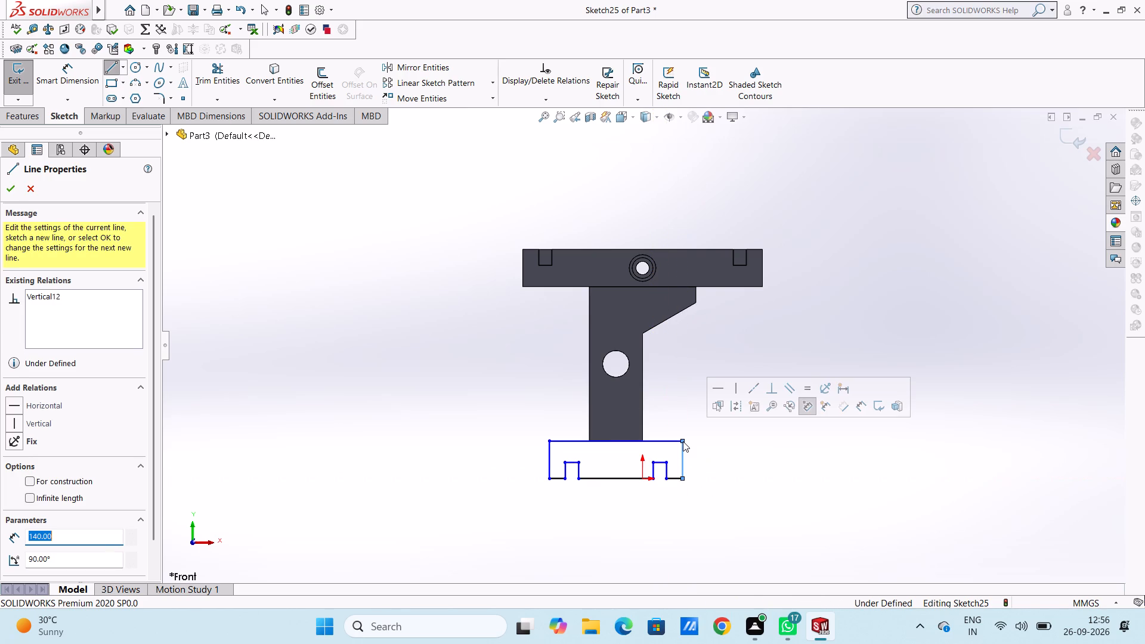
key("Escape")
key("Escape")
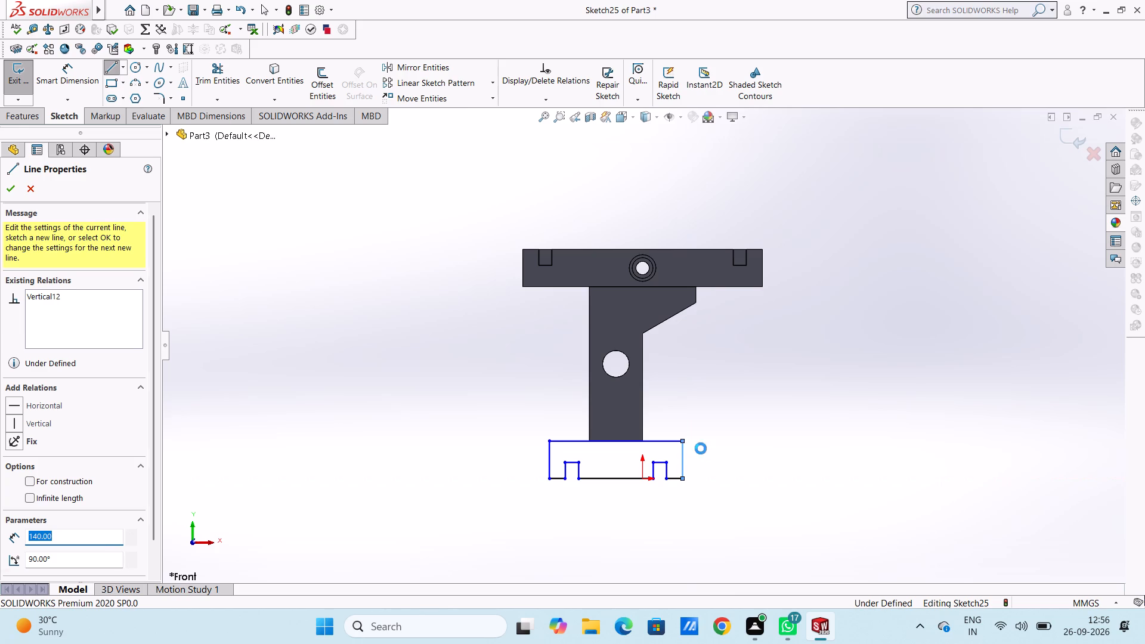
key("Escape")
key("Escape")
key("Escape")
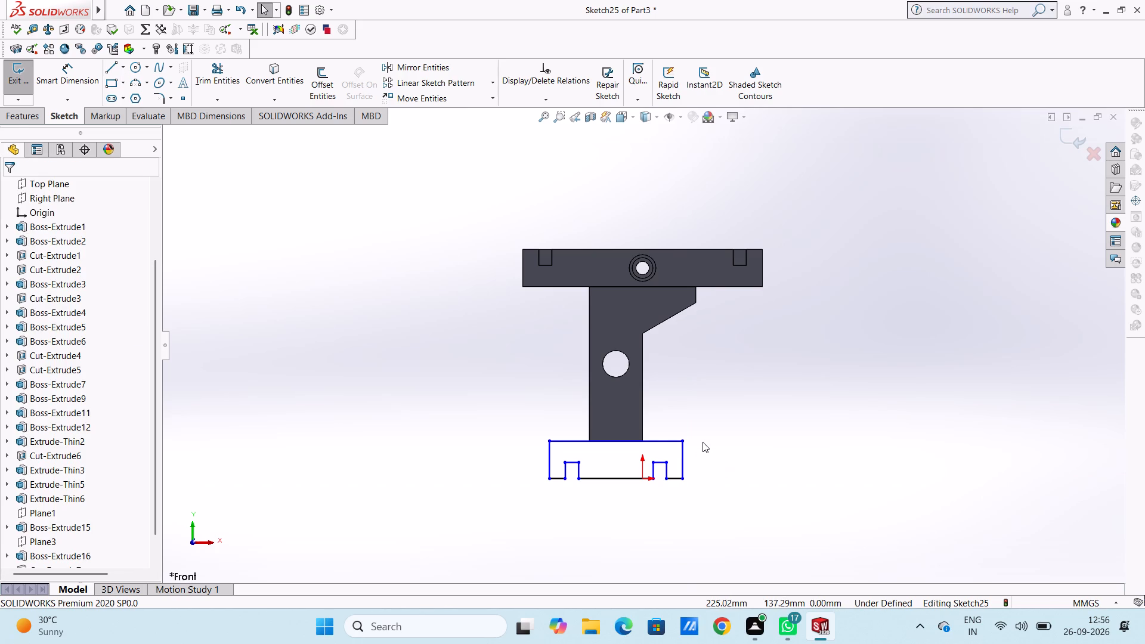
Dimension the base profile's left side at 140 mm and its left foot at 60 mm.
left_click(57, 73)
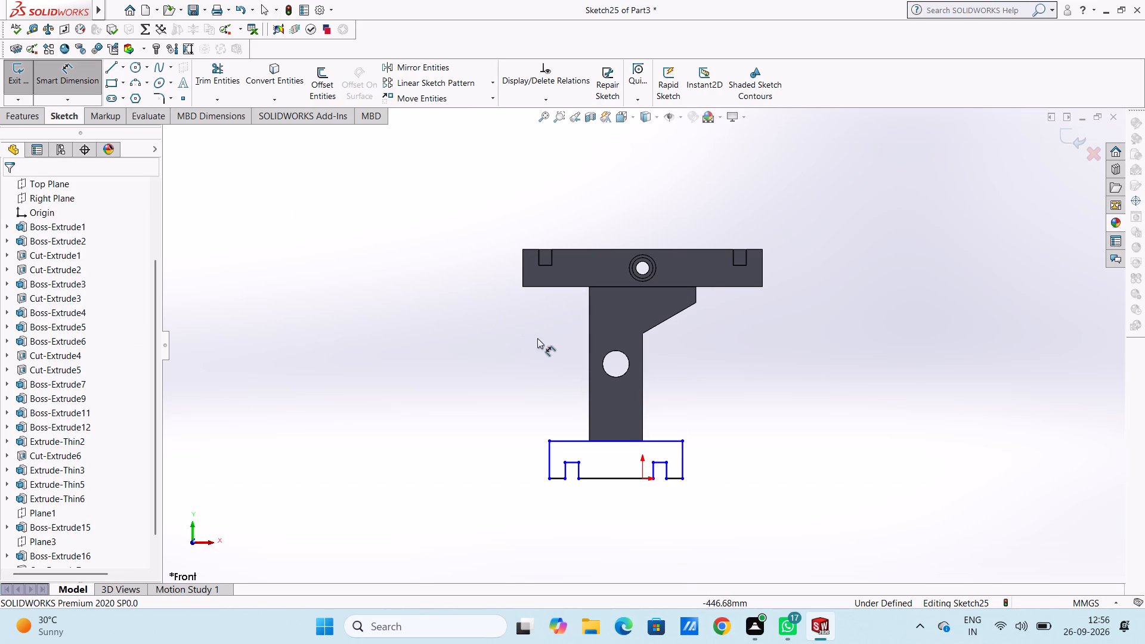
left_click(549, 454)
left_click(395, 431)
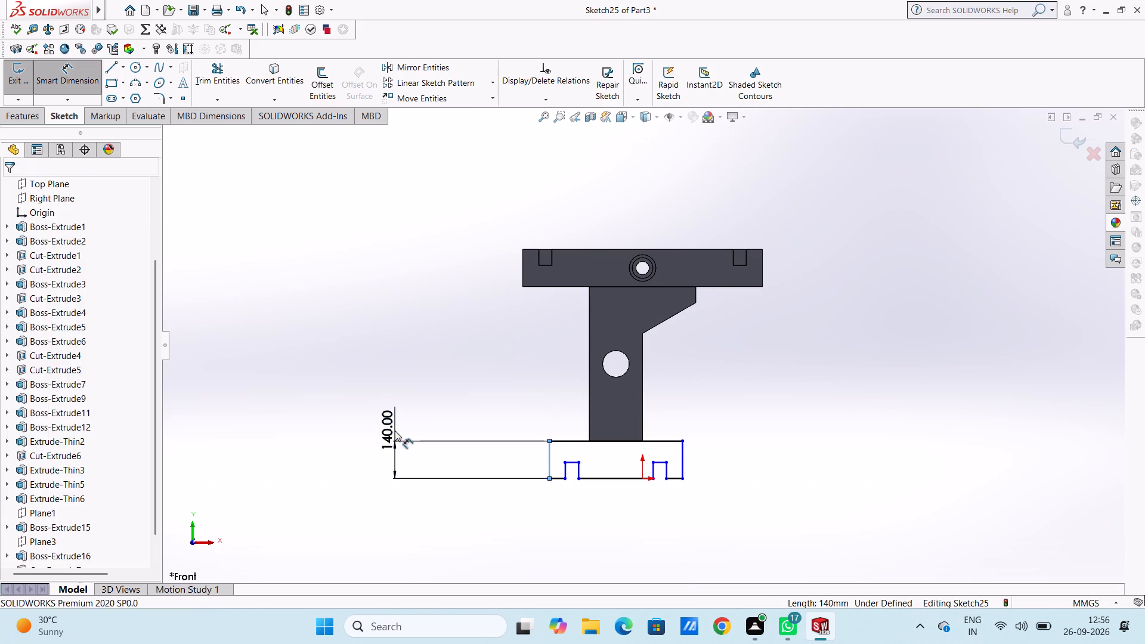
left_click(337, 417)
left_click(317, 376)
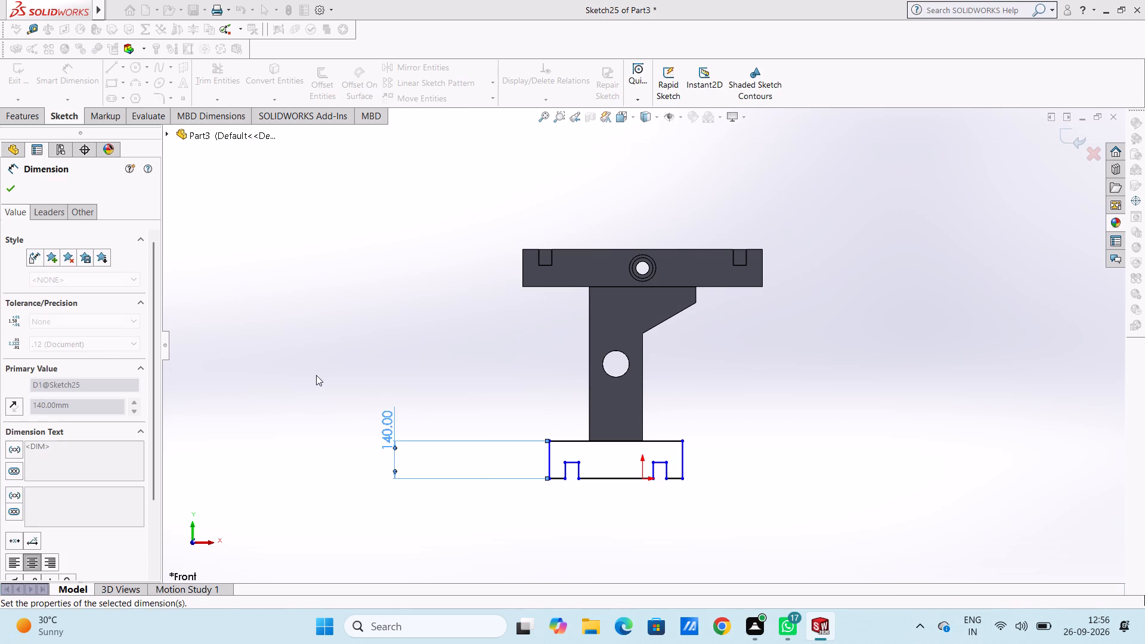
left_click(559, 479)
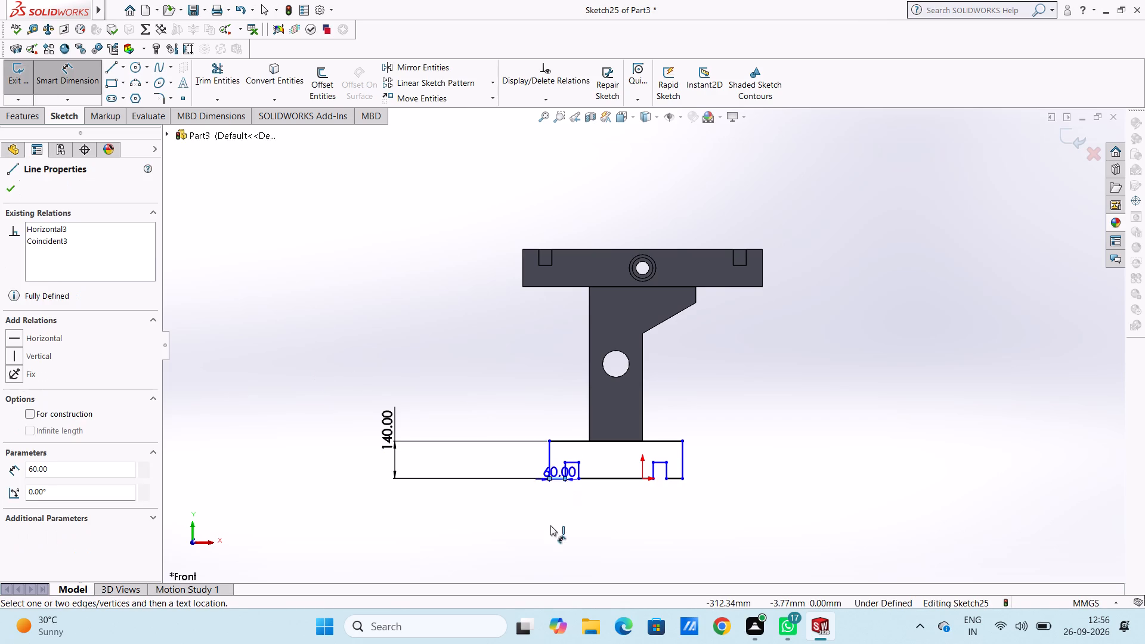
left_click(550, 538)
left_click(495, 519)
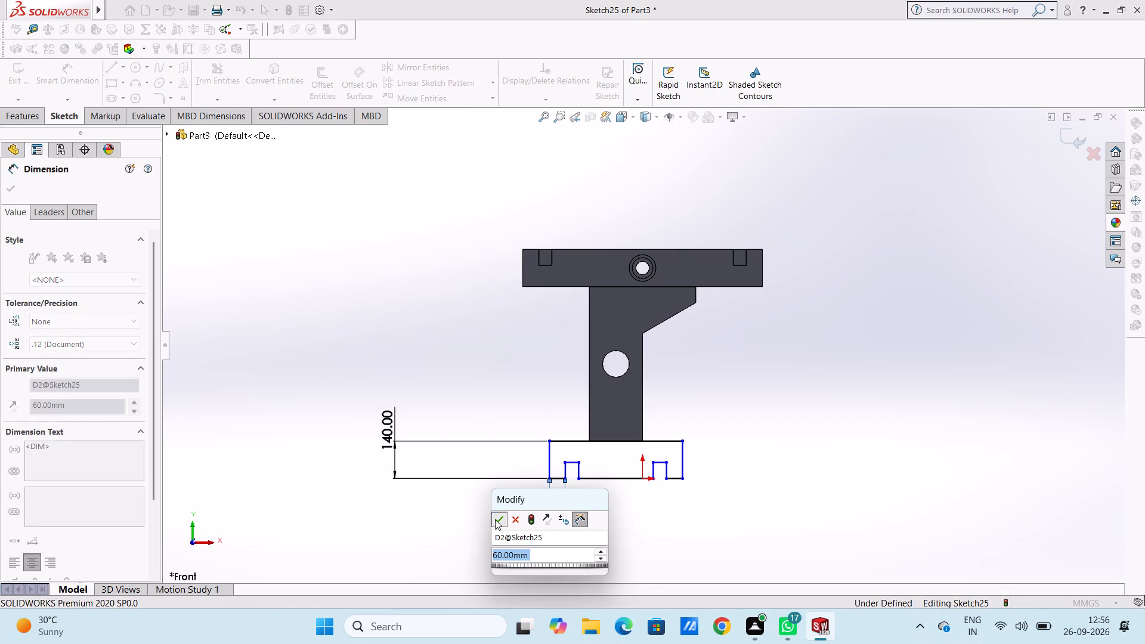
left_click(464, 515)
Dimension the left notch of the base profile at 60 mm high and 50 mm wide.
left_click(565, 469)
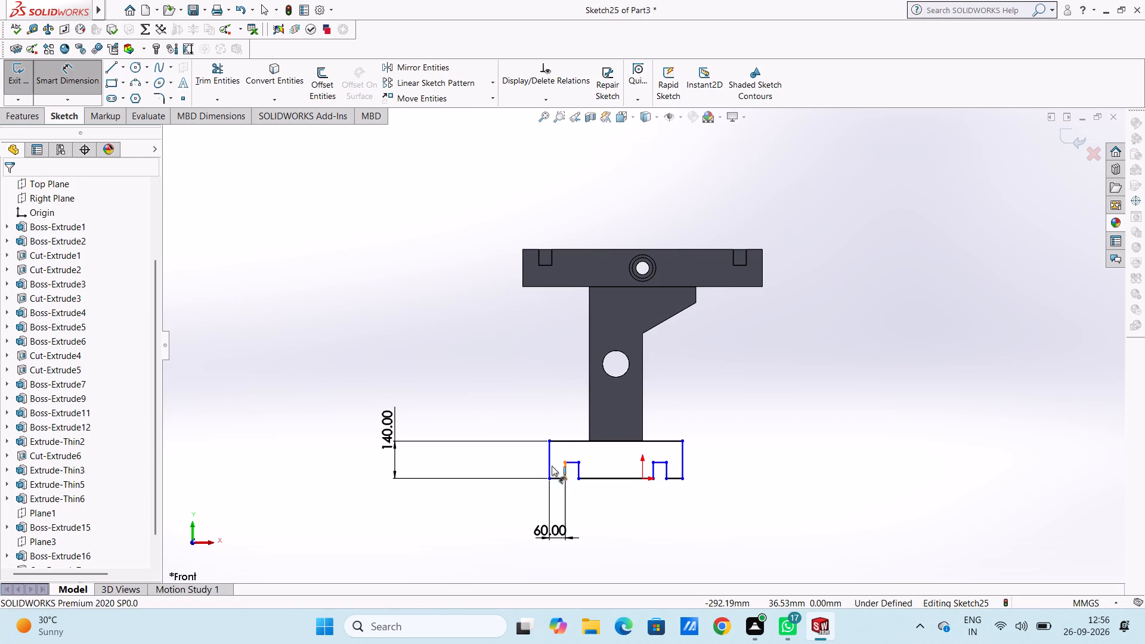
left_click(469, 459)
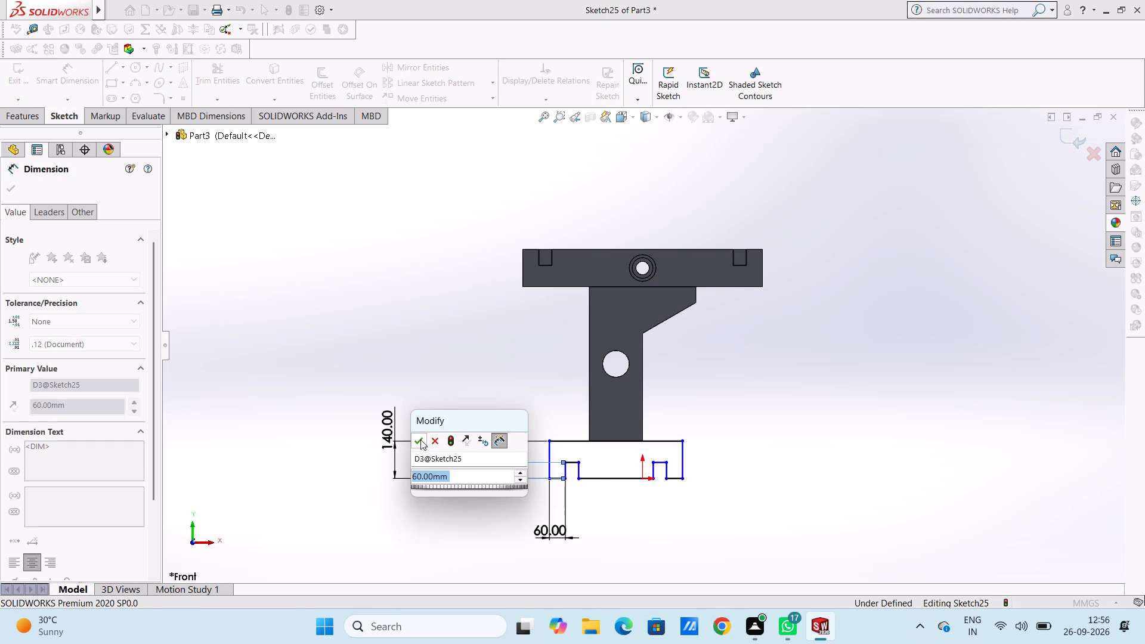
left_click(420, 439)
left_click(411, 362)
left_click_drag(574, 463, 572, 457)
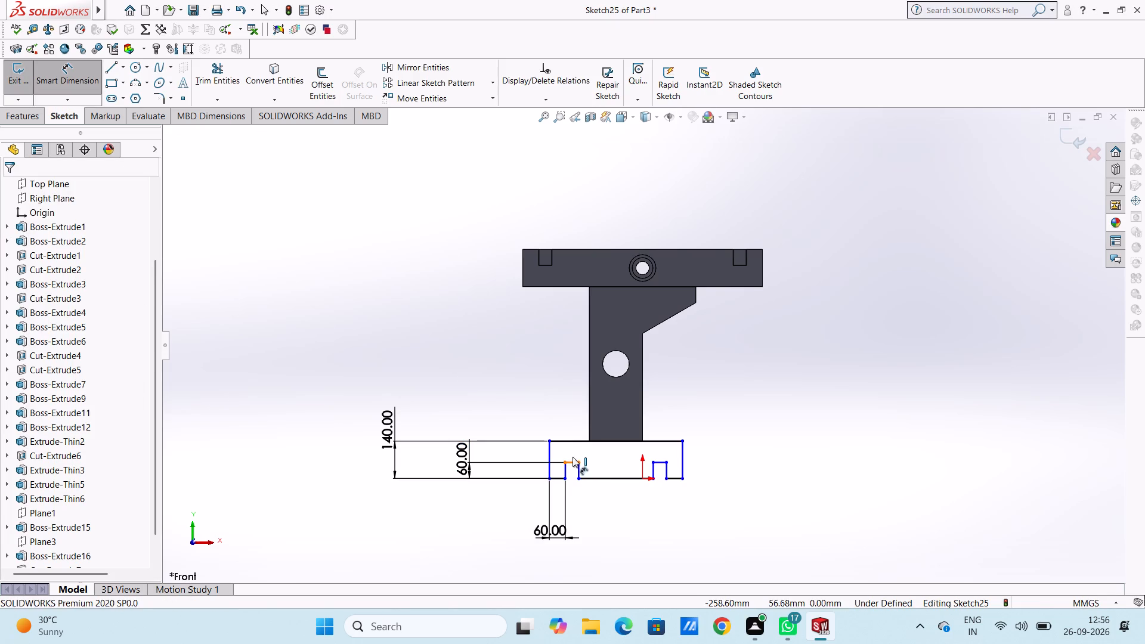
left_click_drag(572, 457, 572, 458)
left_click(566, 381)
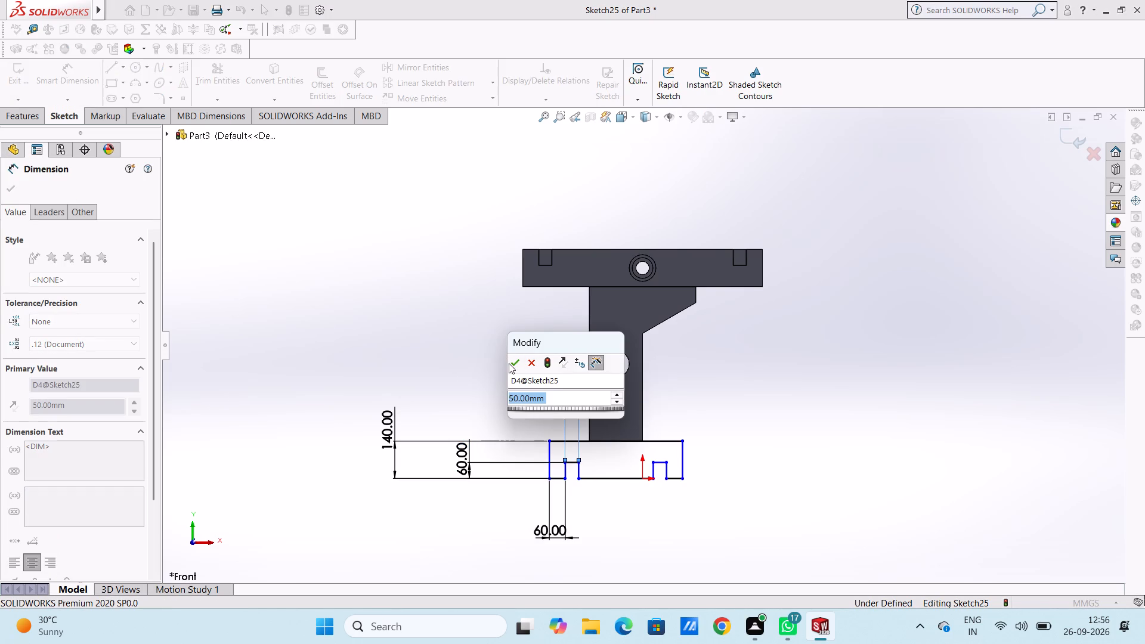
left_click(510, 364)
left_click(487, 354)
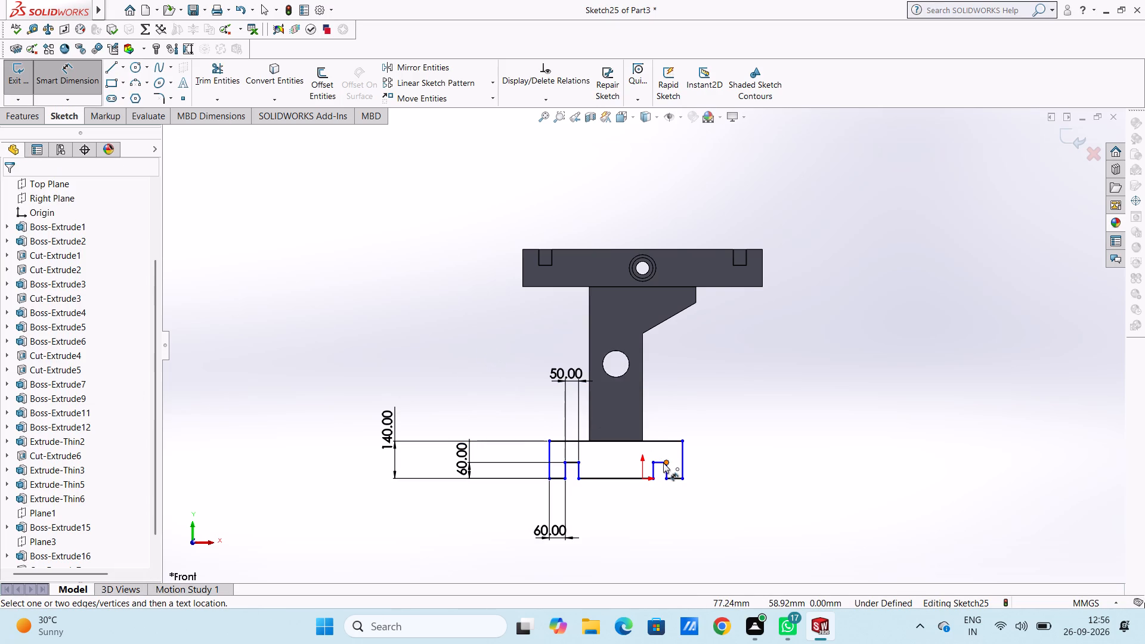
Dimension the right notch's width at 50 mm on the base profile.
left_click(661, 463)
left_click(668, 389)
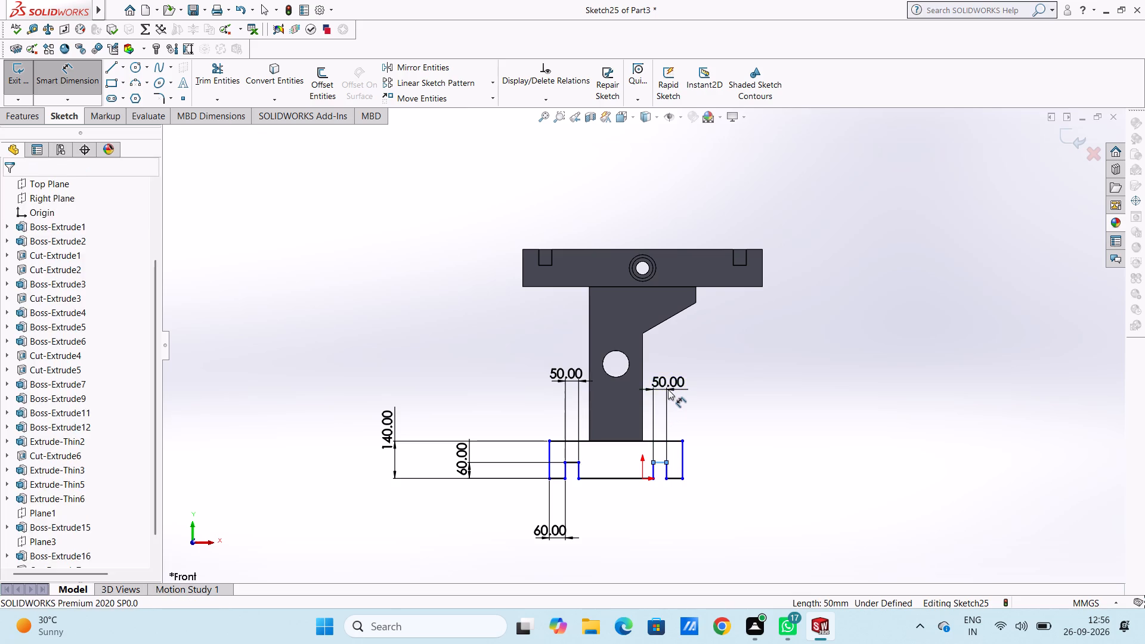
left_click(617, 370)
left_click(824, 356)
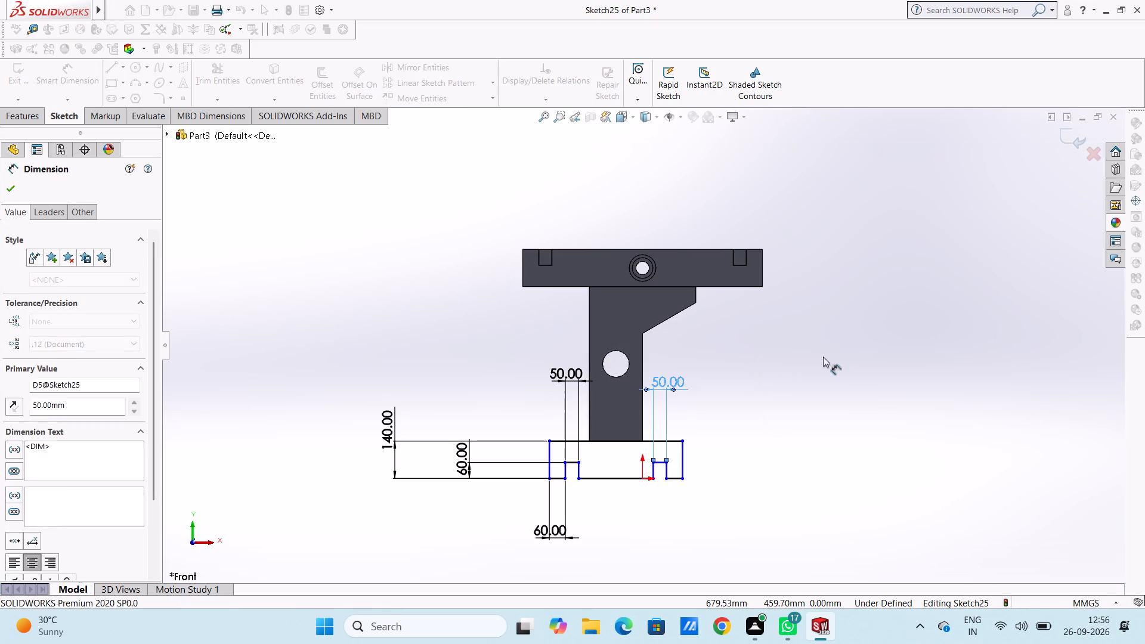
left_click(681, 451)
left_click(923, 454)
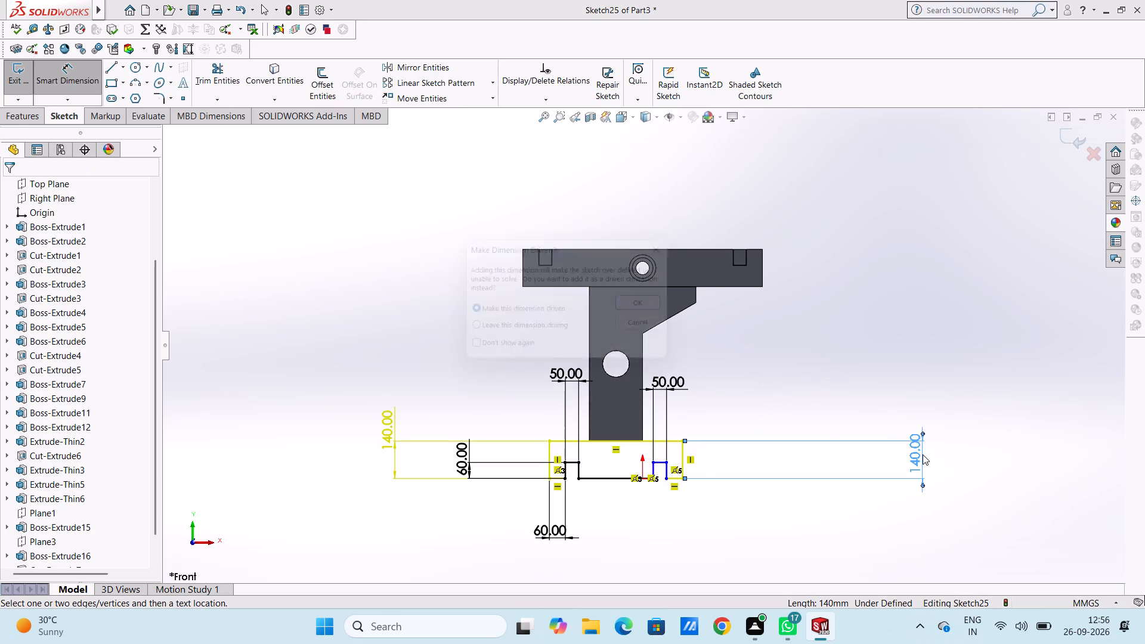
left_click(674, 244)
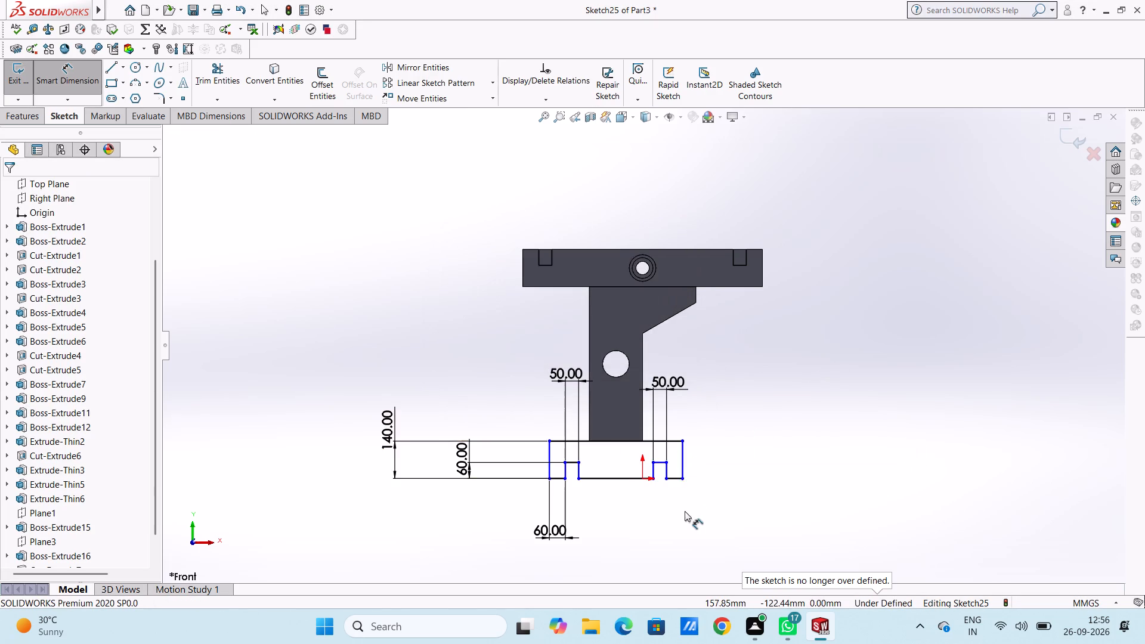
Dimension the base profile's right foot at 60 mm and the right notch's height at 60 mm.
scroll(685, 511, "down", 4)
left_click(651, 397)
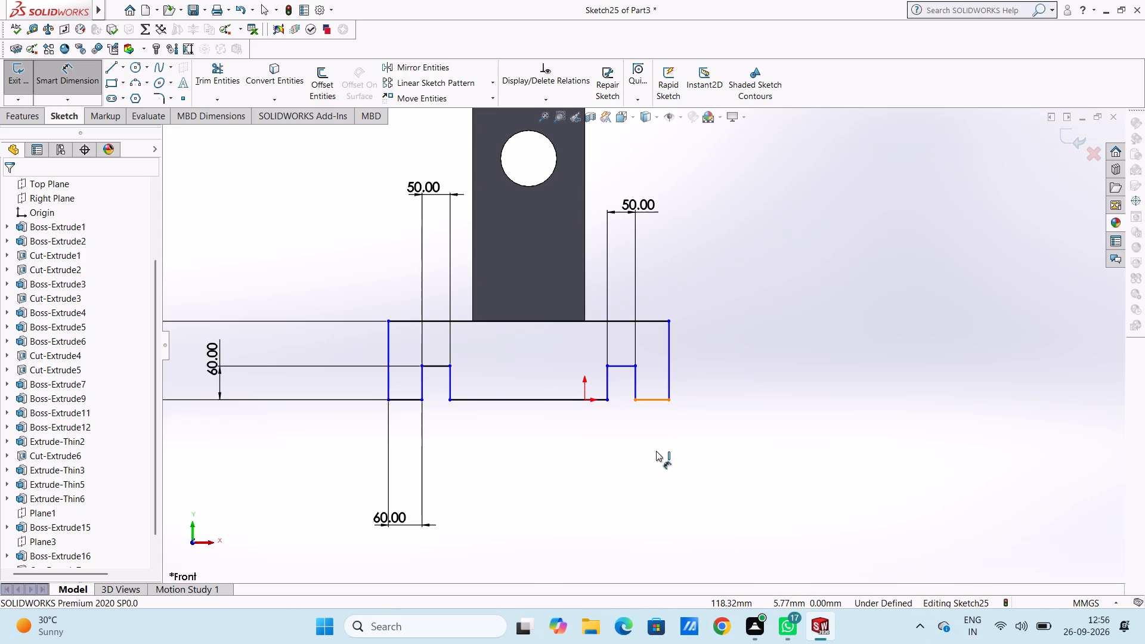
left_click(658, 483)
left_click(604, 463)
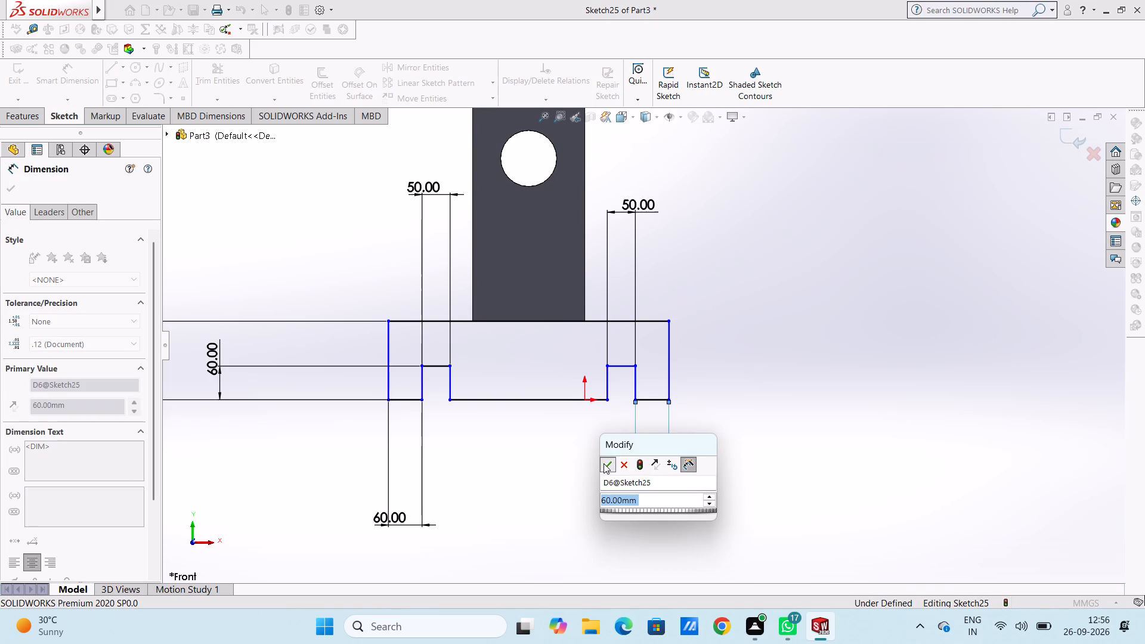
left_click(530, 454)
left_click(634, 383)
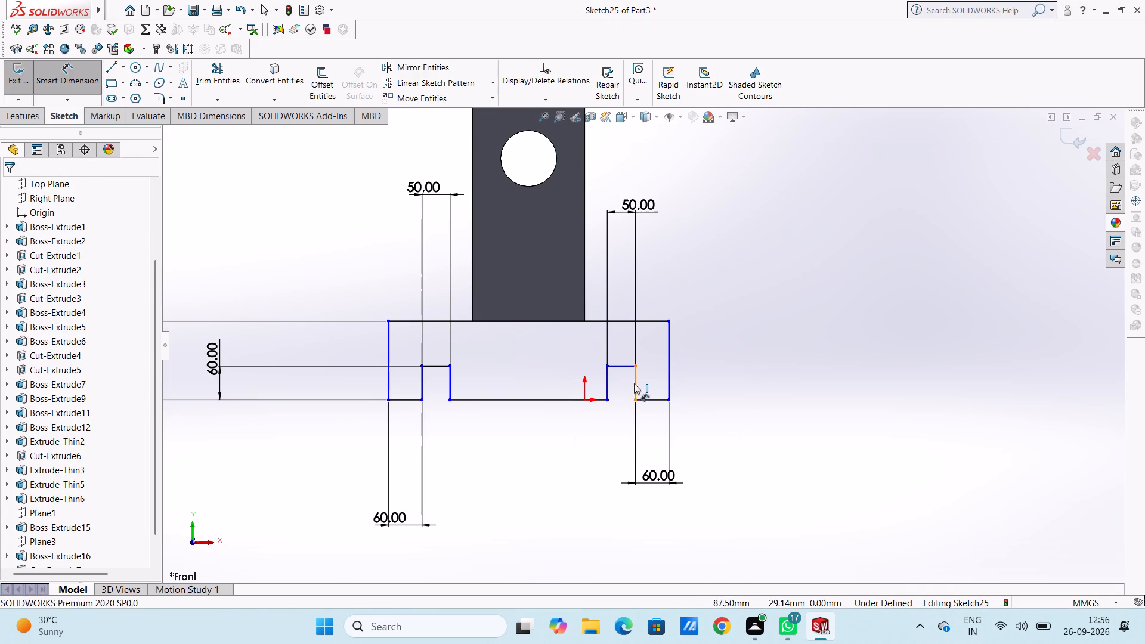
left_click(882, 400)
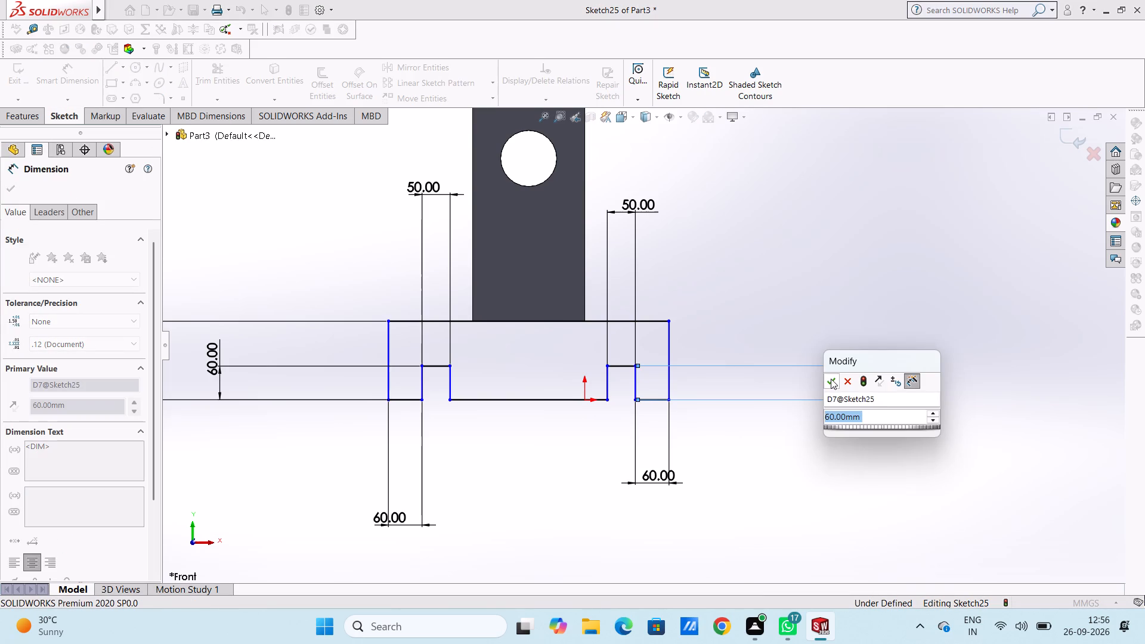
left_click(831, 378)
left_click(763, 318)
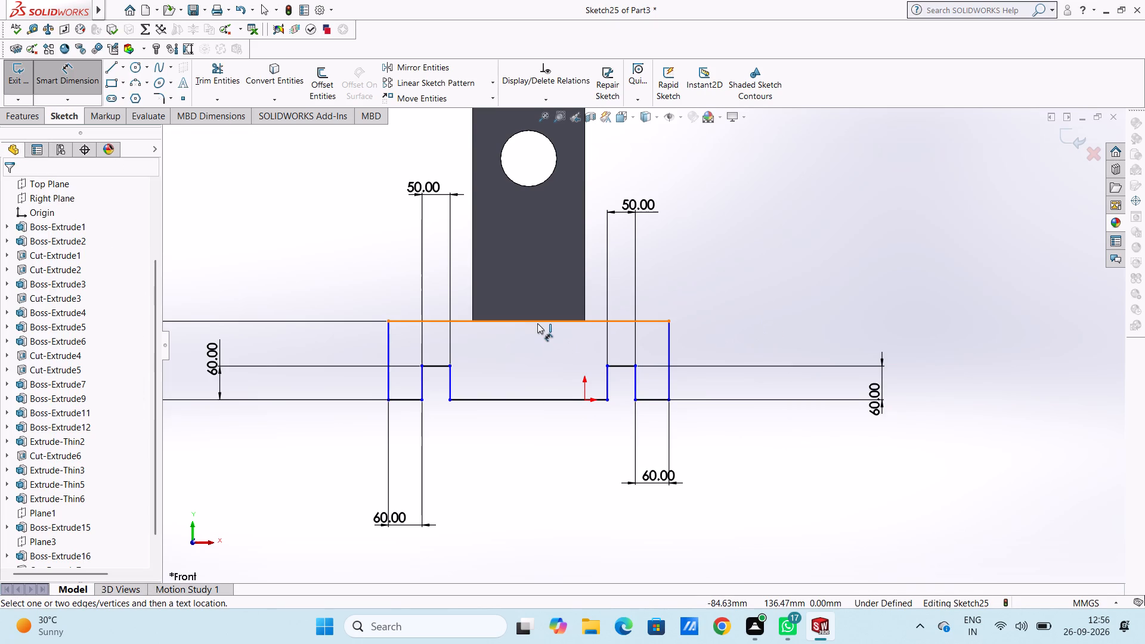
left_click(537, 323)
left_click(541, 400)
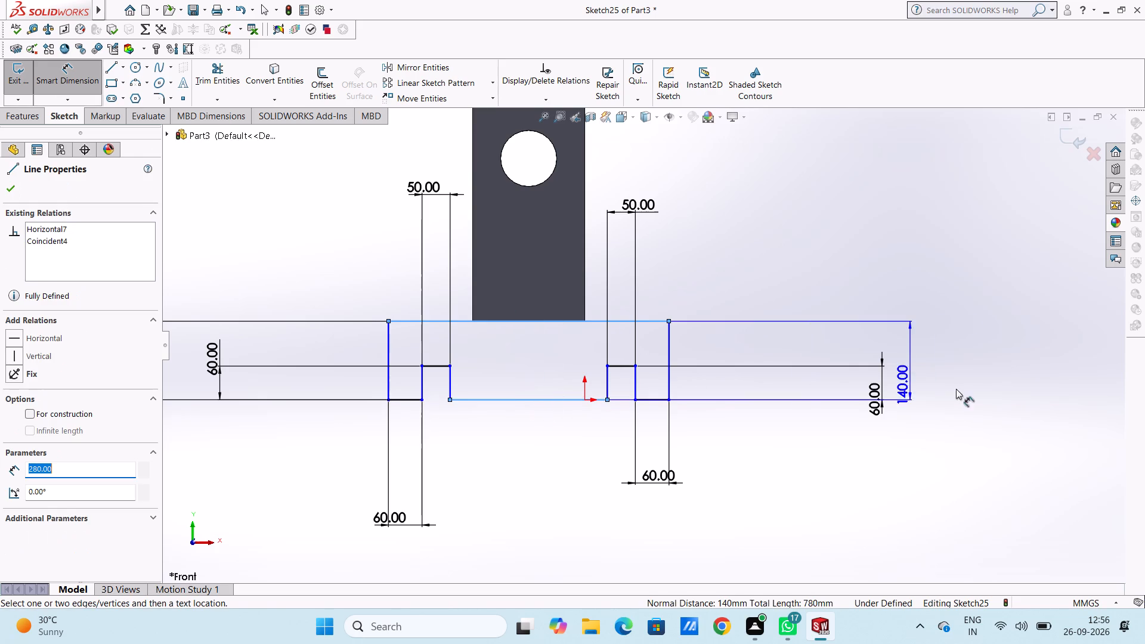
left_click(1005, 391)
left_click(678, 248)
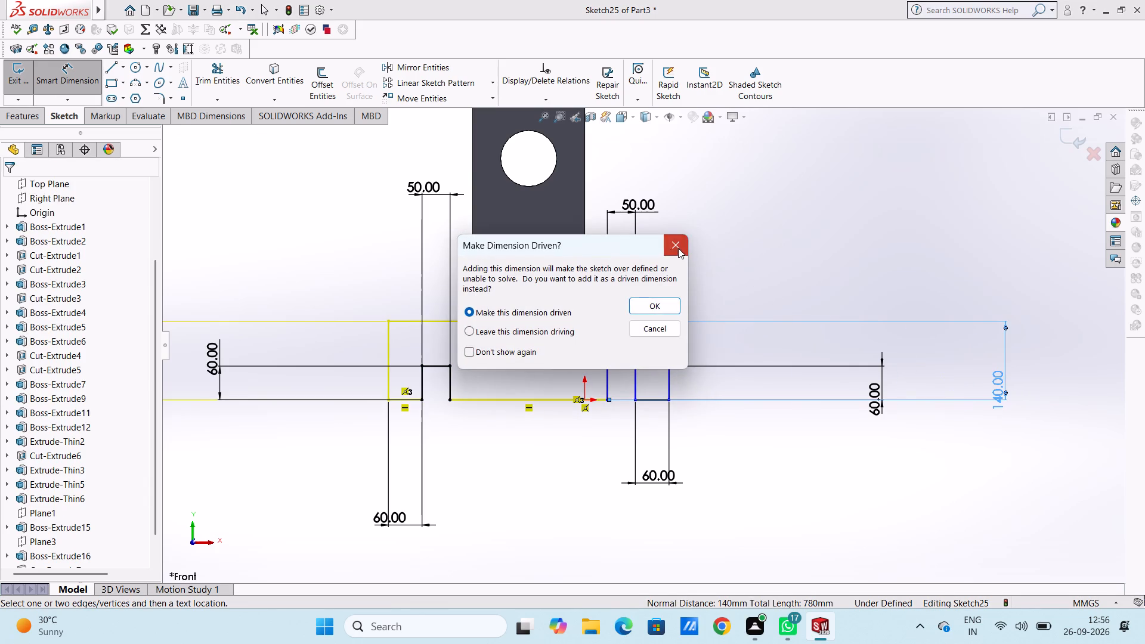
Dimension the horizontal distance from the profile's lower-left corner to the top line's midpoint at 250 mm.
scroll(673, 259, "up", 2)
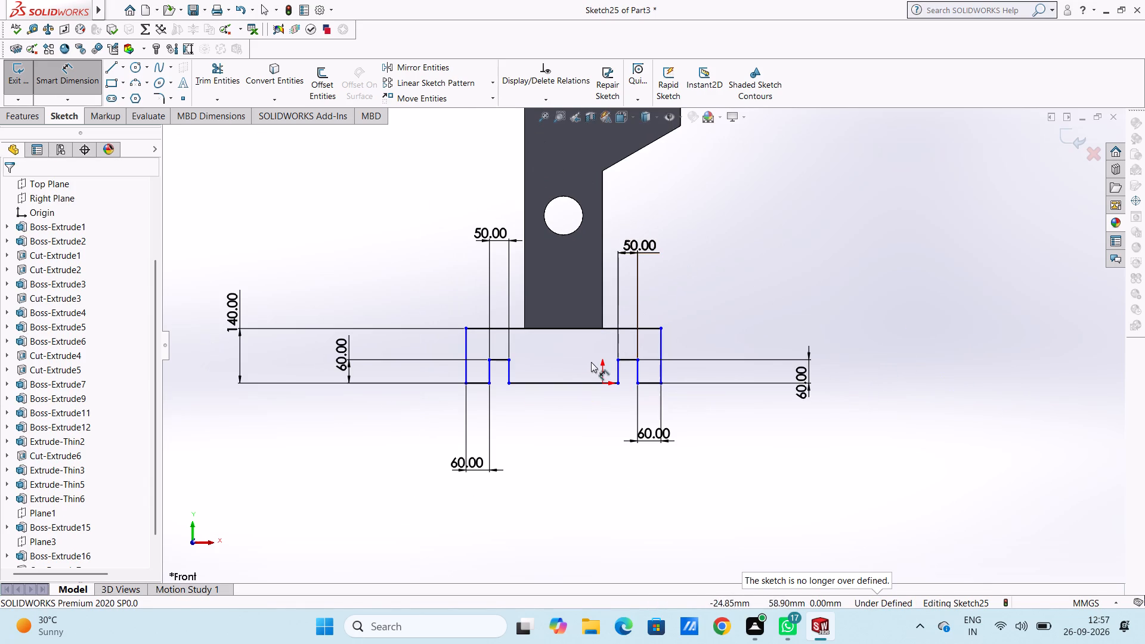
left_click(466, 386)
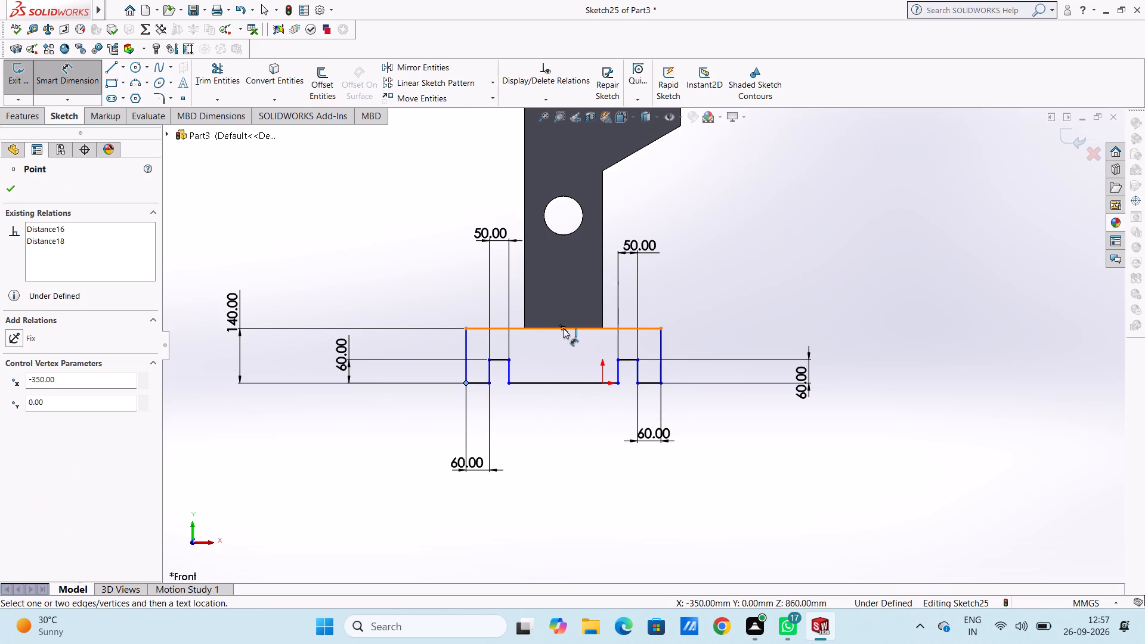
left_click(563, 327)
left_click(537, 502)
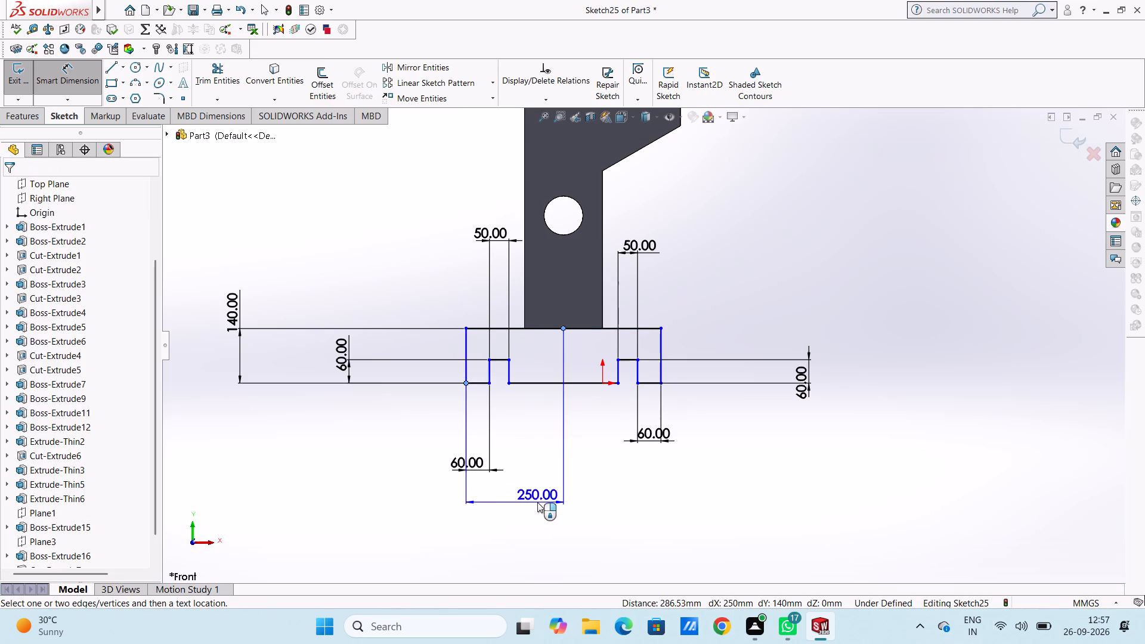
left_click(483, 485)
left_click(342, 428)
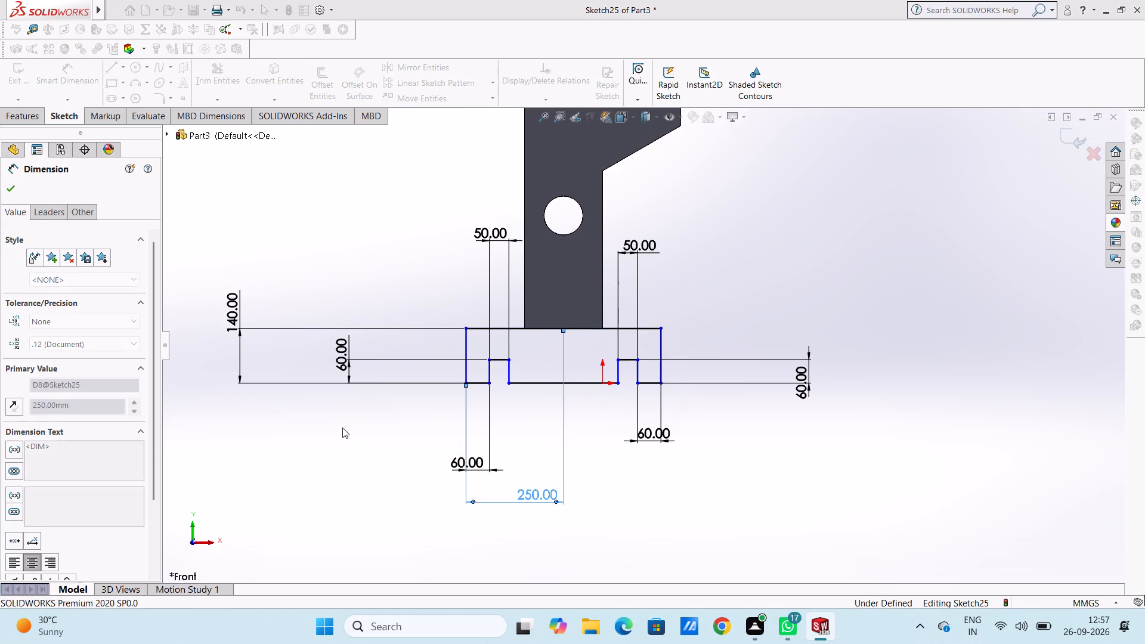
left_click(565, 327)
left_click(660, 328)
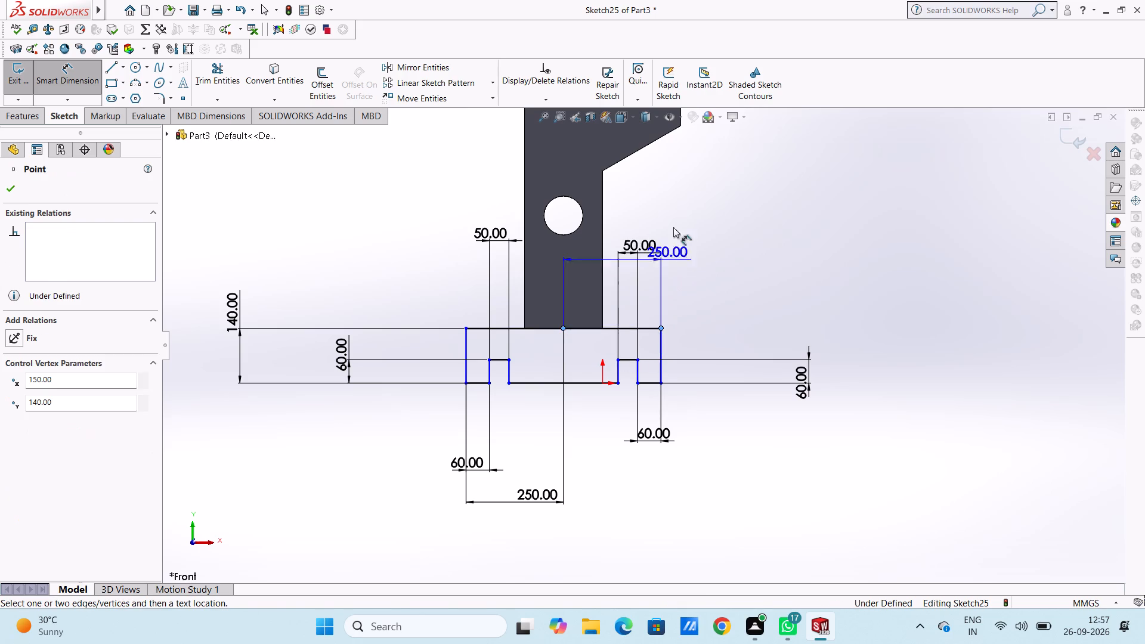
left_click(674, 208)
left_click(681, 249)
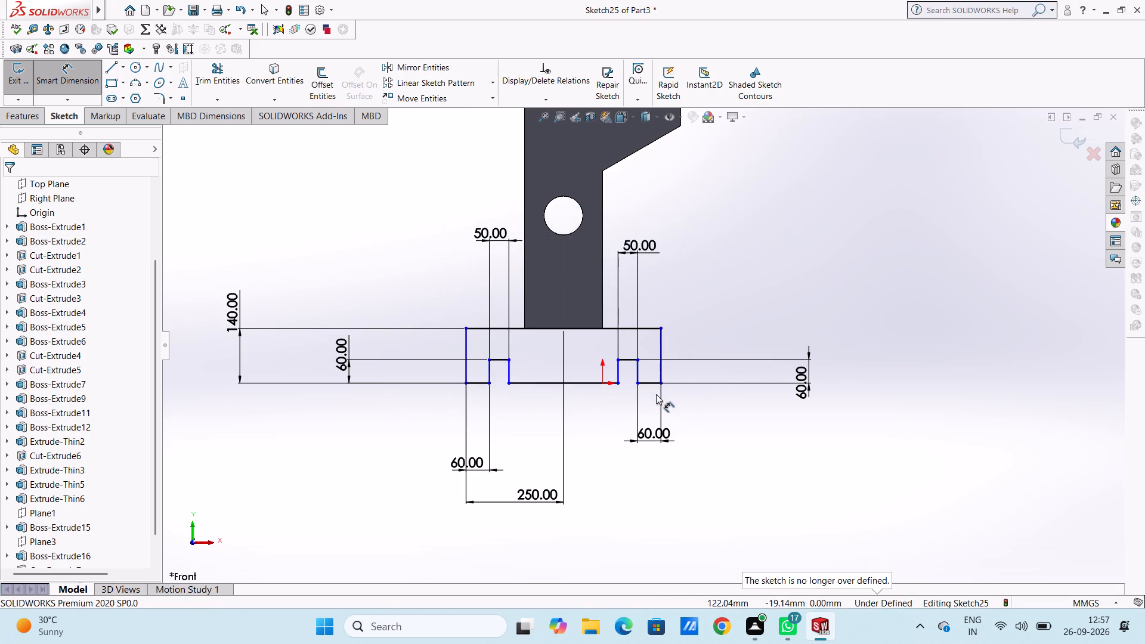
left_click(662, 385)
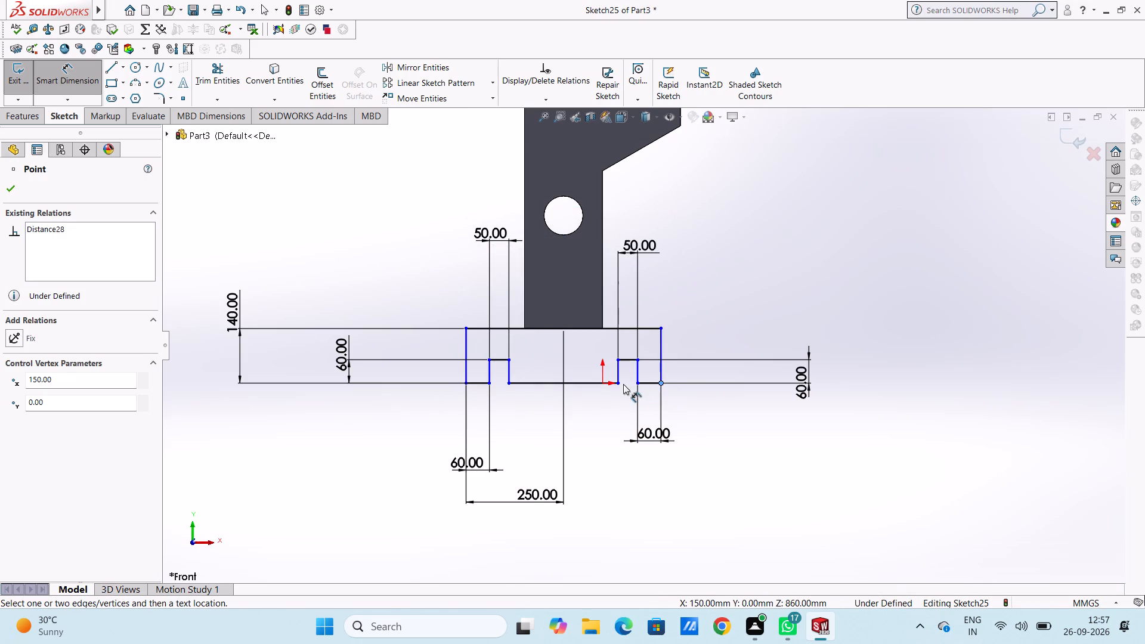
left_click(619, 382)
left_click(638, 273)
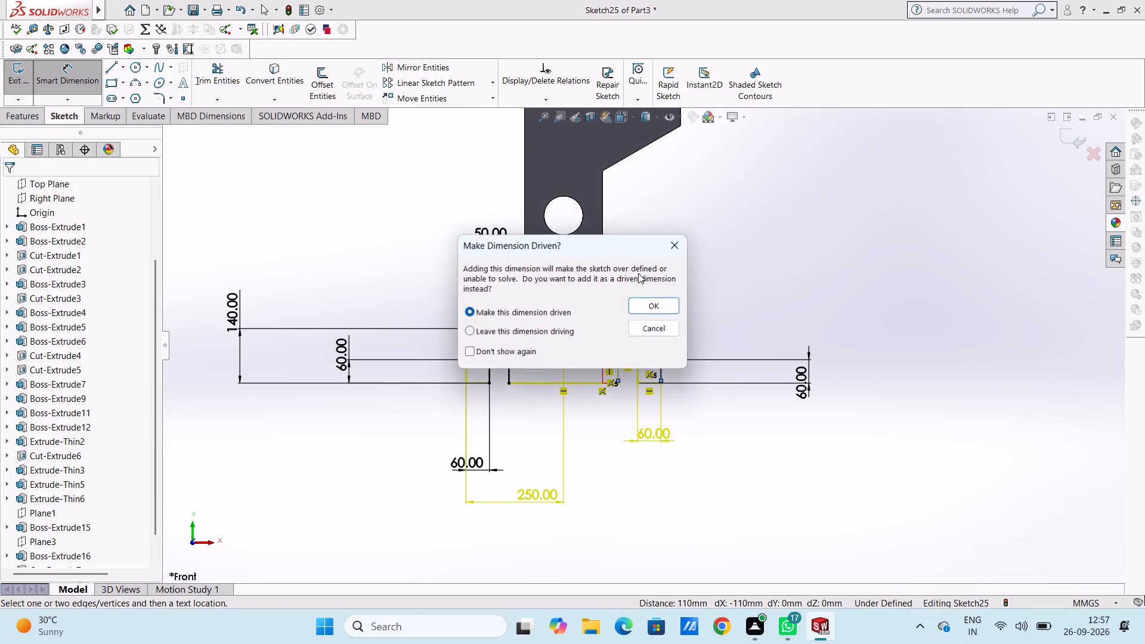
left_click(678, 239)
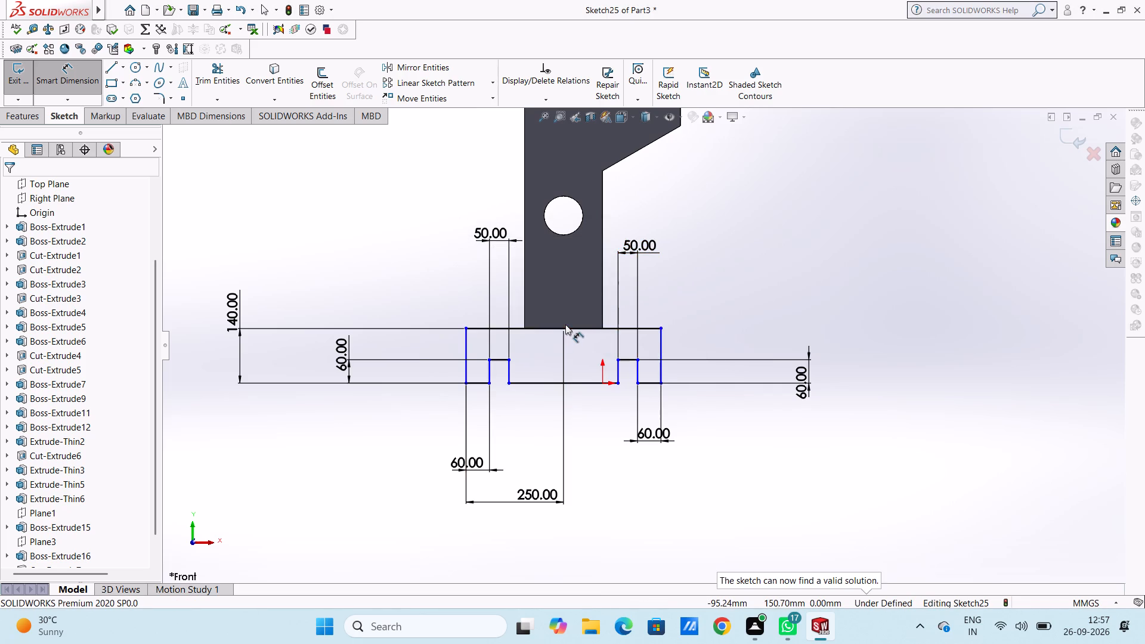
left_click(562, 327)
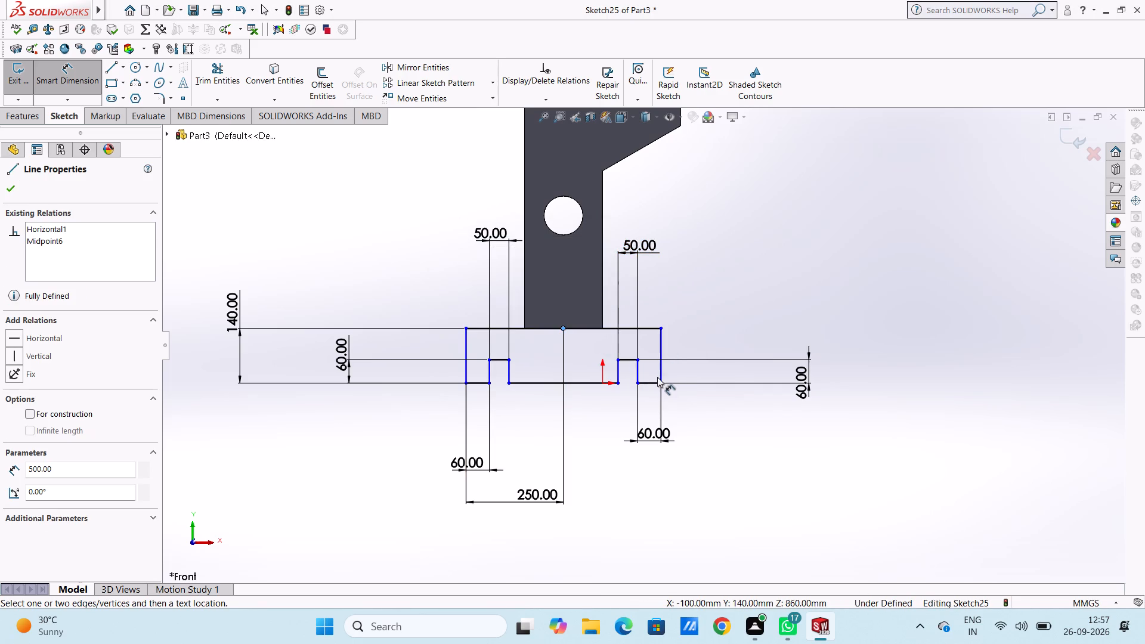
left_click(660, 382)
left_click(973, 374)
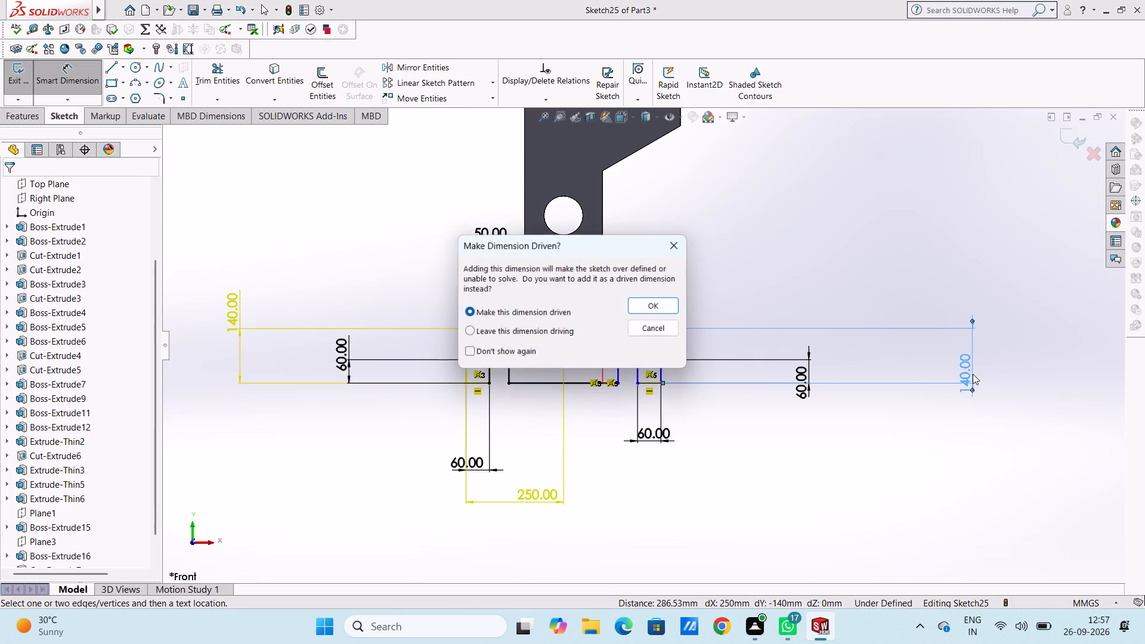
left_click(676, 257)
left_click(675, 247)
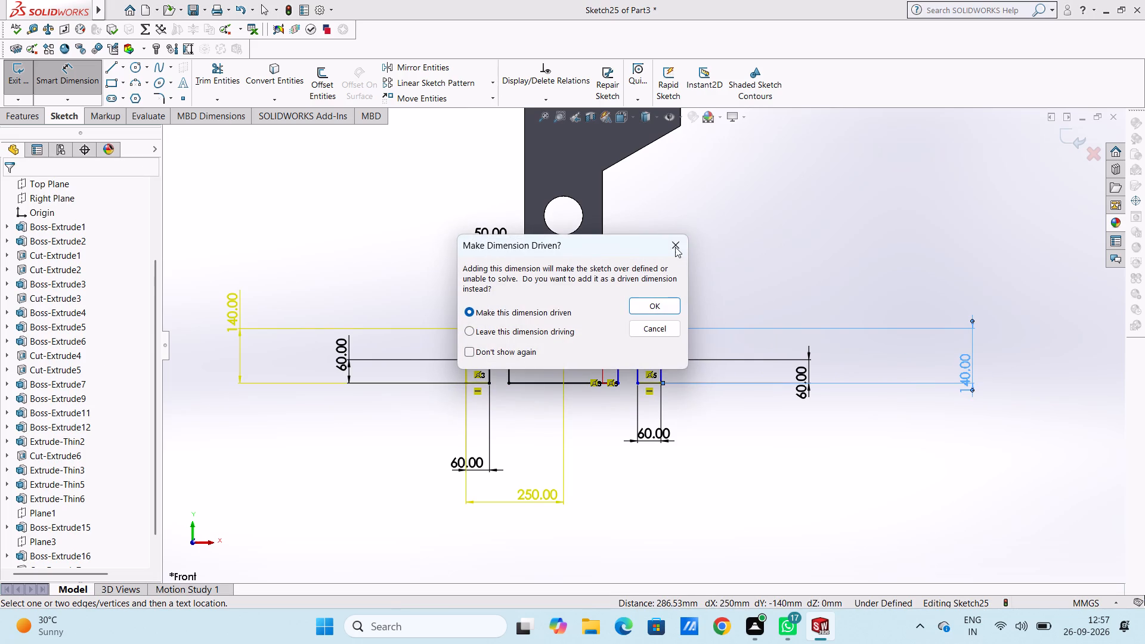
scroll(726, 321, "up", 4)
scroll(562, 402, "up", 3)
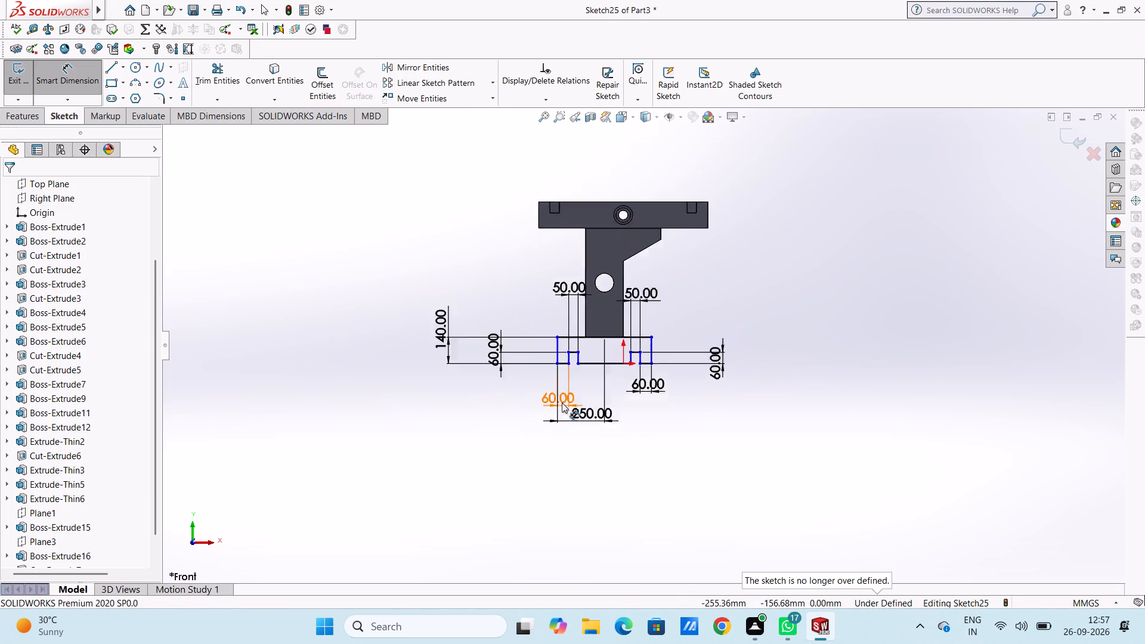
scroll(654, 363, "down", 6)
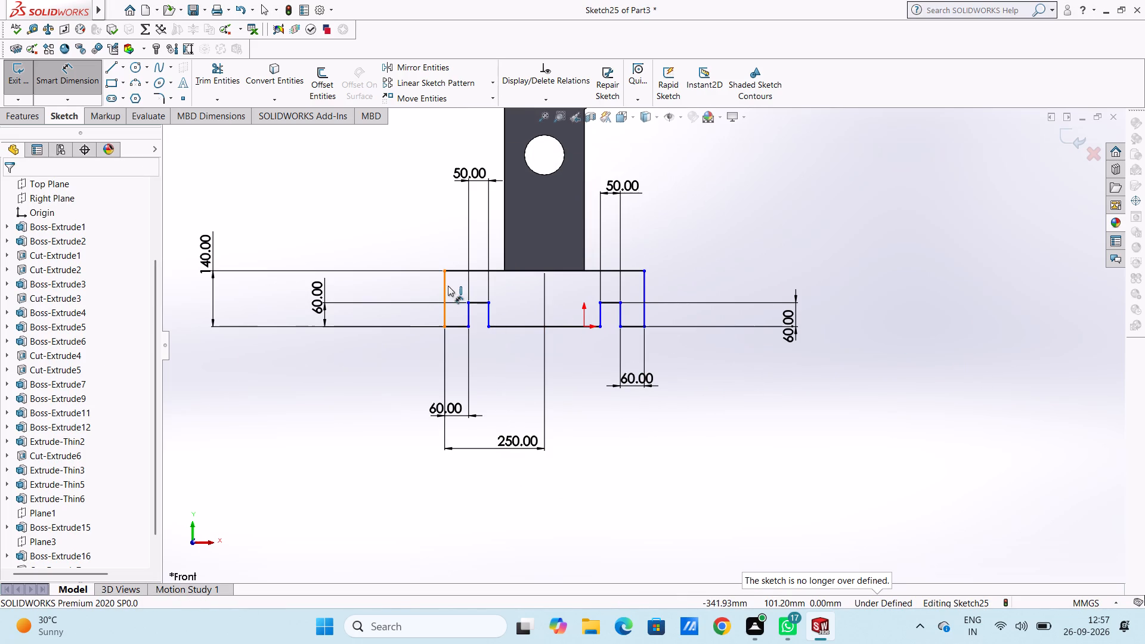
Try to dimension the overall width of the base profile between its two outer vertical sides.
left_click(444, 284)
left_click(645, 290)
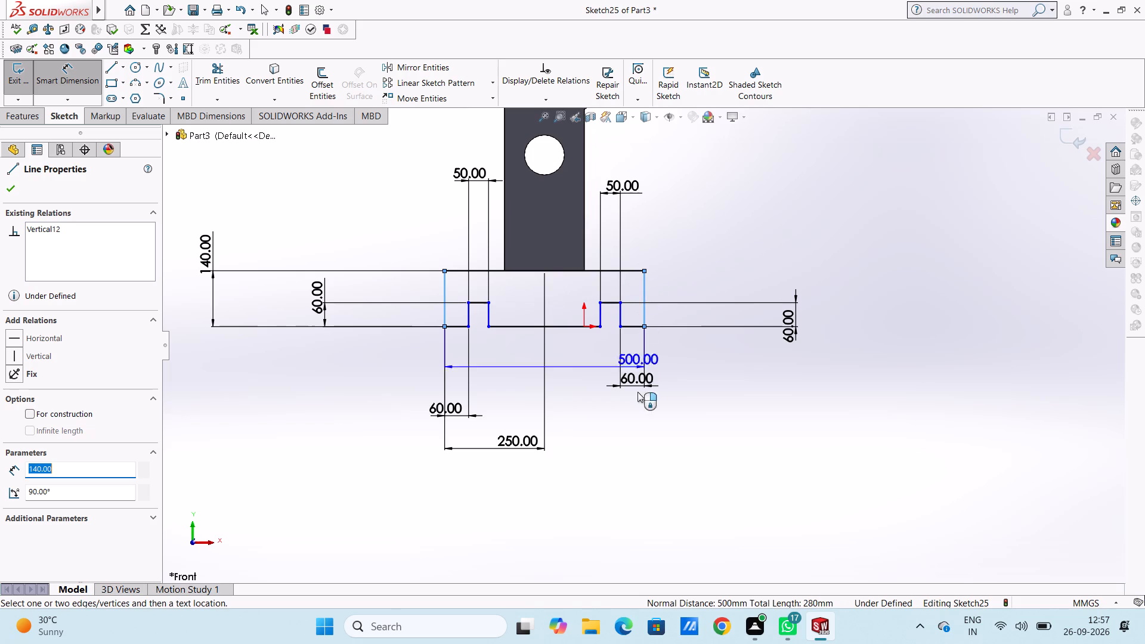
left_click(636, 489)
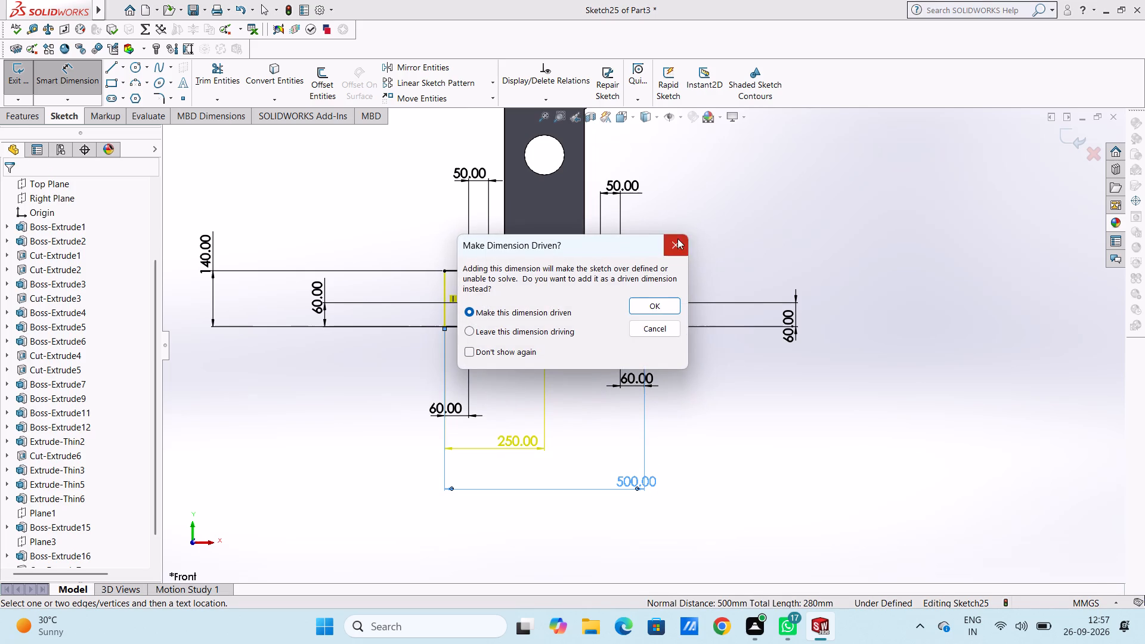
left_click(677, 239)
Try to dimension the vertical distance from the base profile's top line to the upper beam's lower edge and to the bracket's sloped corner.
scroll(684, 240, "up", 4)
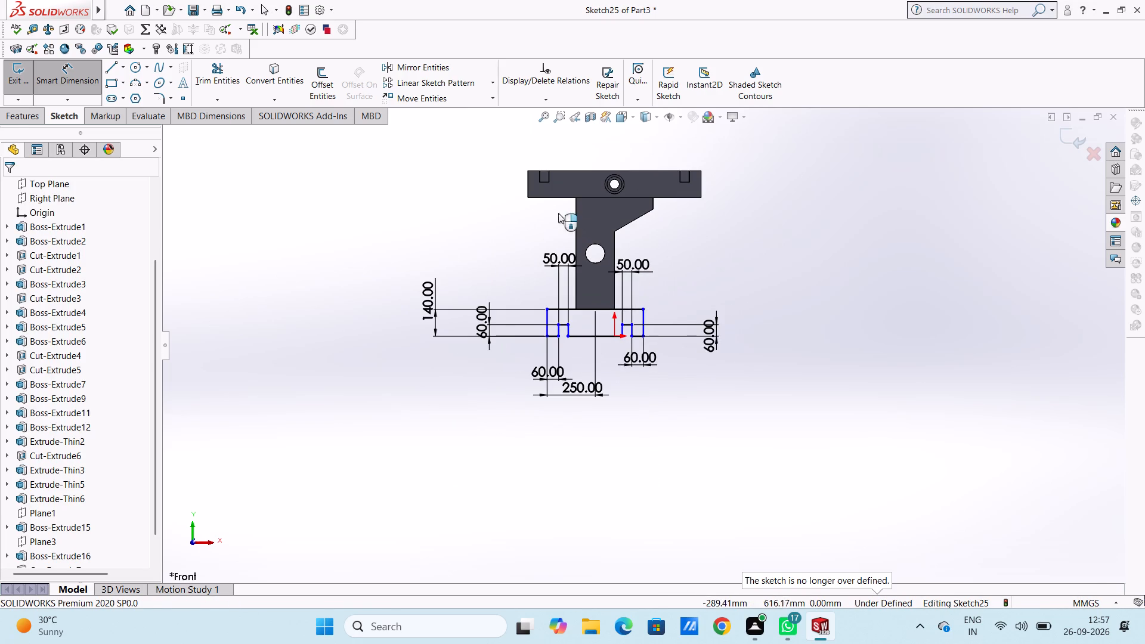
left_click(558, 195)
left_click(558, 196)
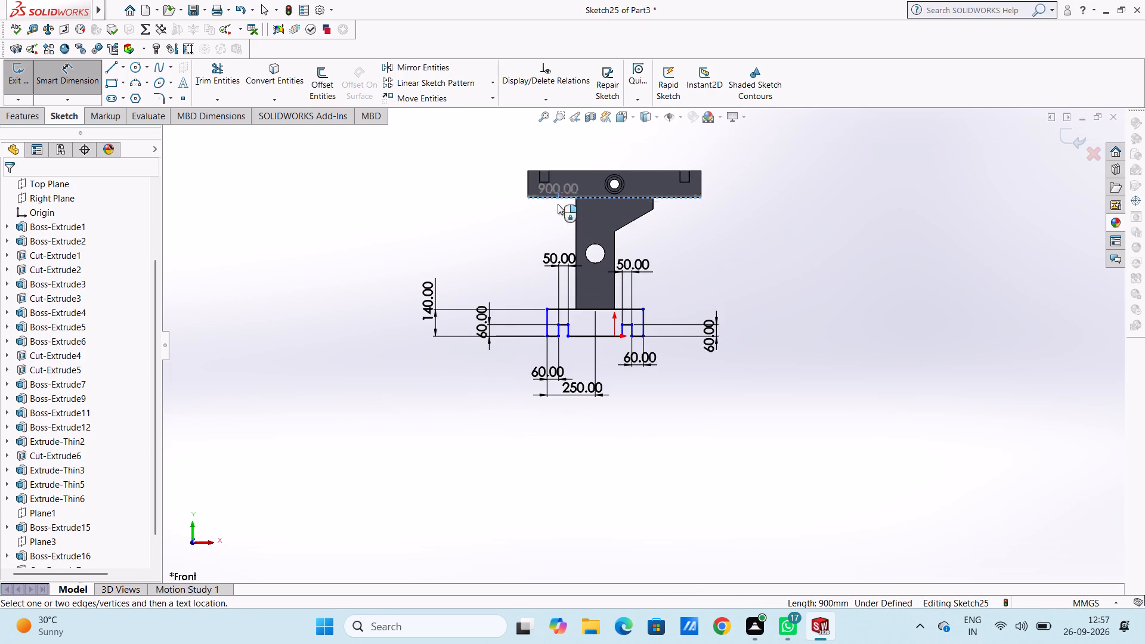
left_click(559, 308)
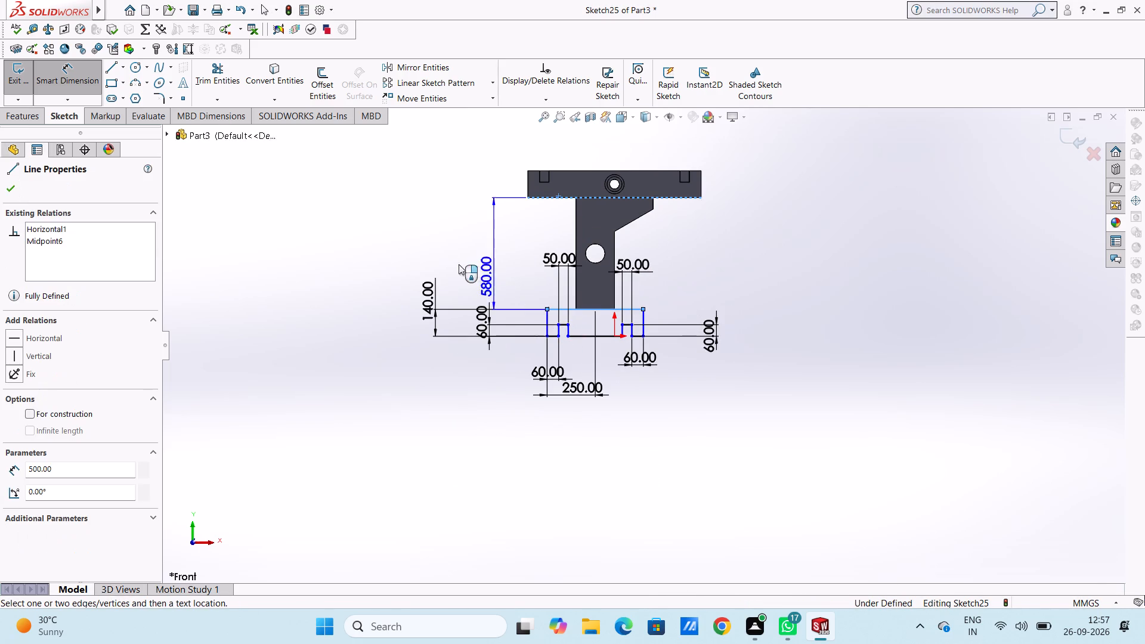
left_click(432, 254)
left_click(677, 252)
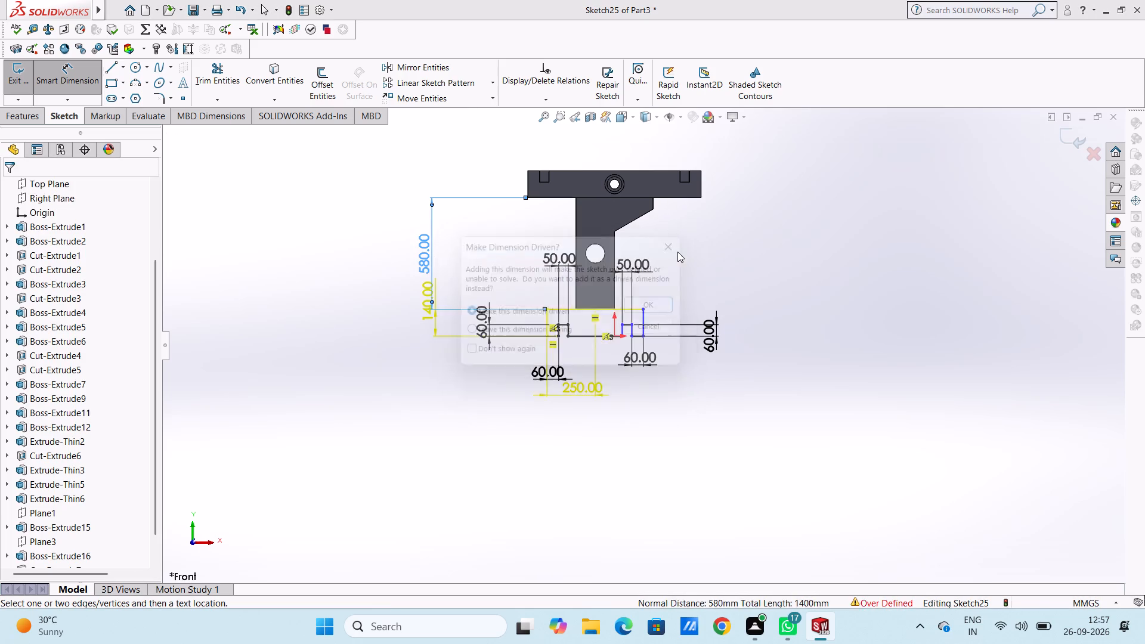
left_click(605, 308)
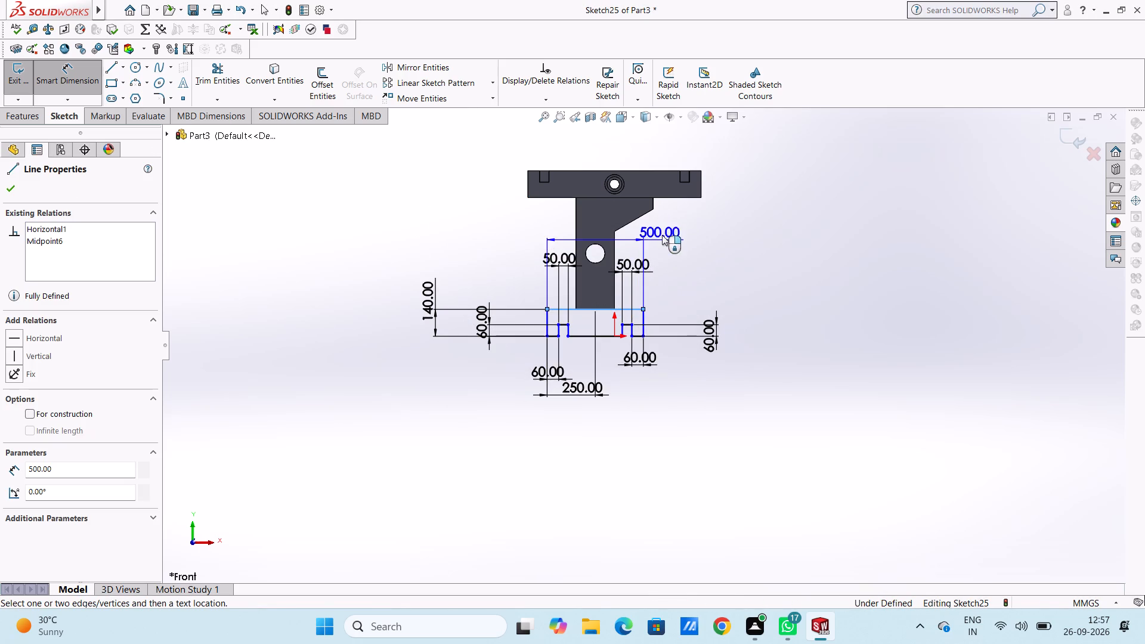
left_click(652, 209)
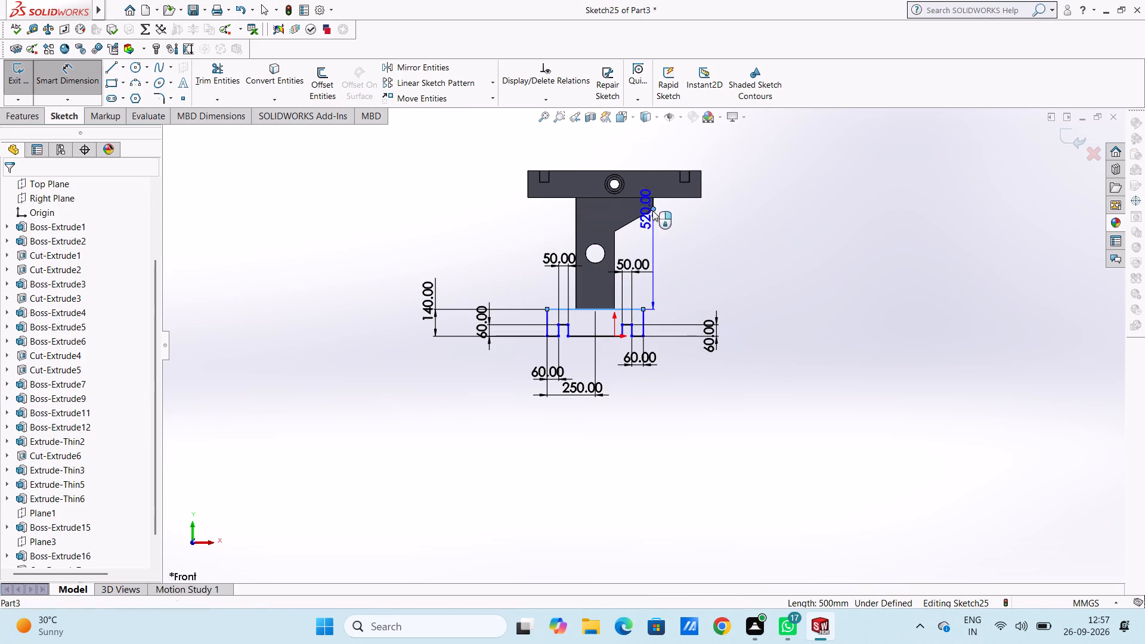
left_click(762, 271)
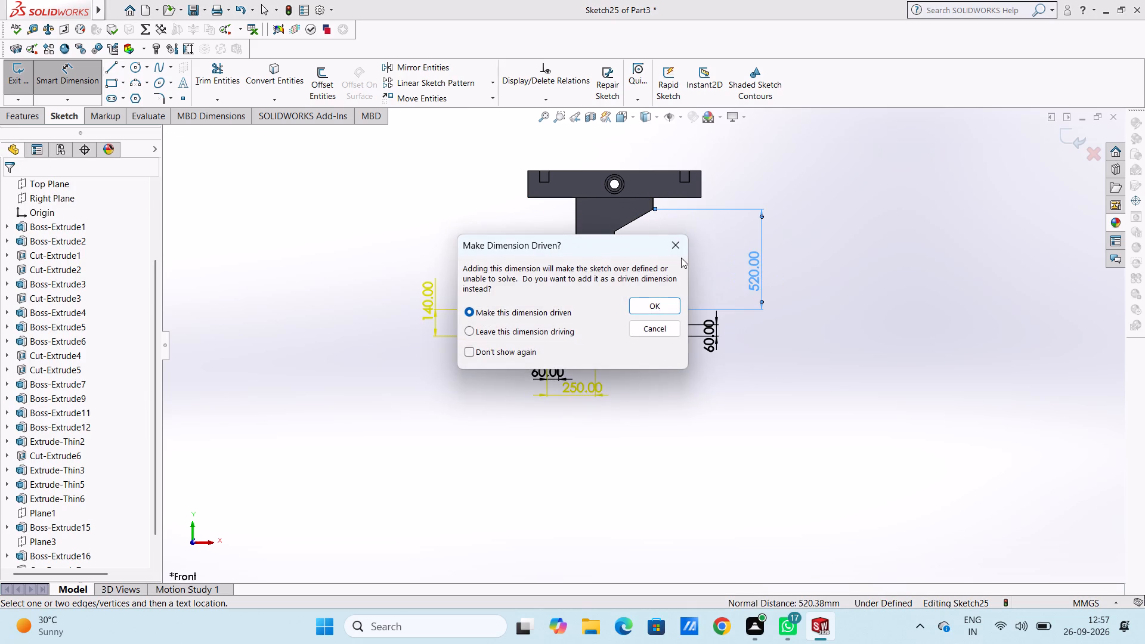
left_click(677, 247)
Dimension the horizontal distance from the upper beam's top-edge midpoint to the base profile's upper-right corner at 150 mm.
scroll(676, 257, "down", 5)
scroll(624, 283, "up", 5)
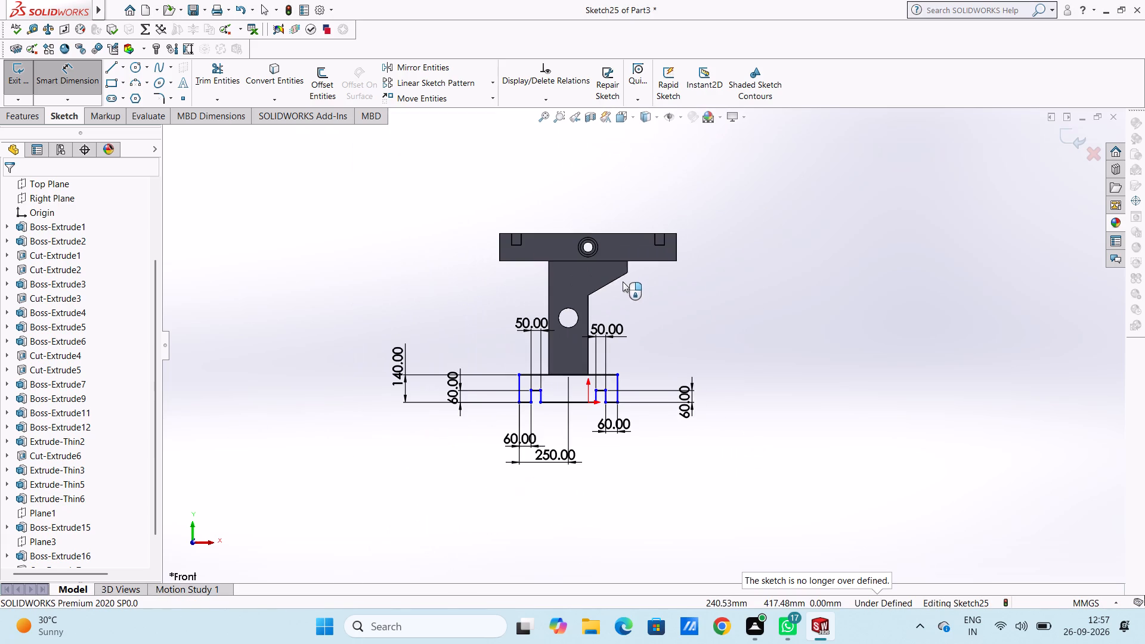
left_click(589, 233)
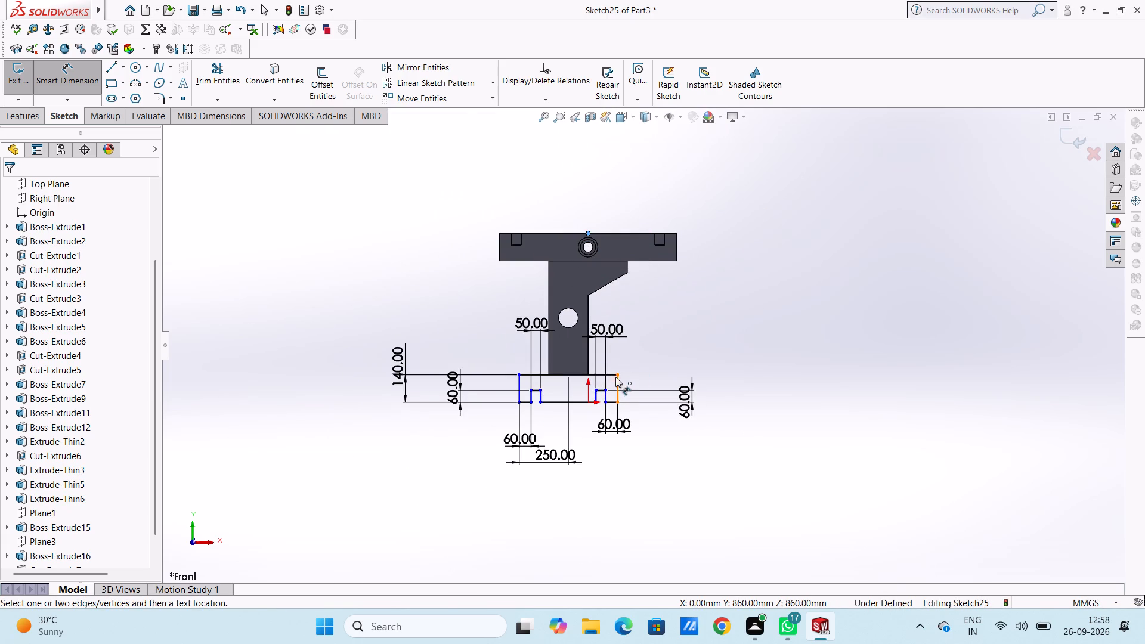
left_click(615, 376)
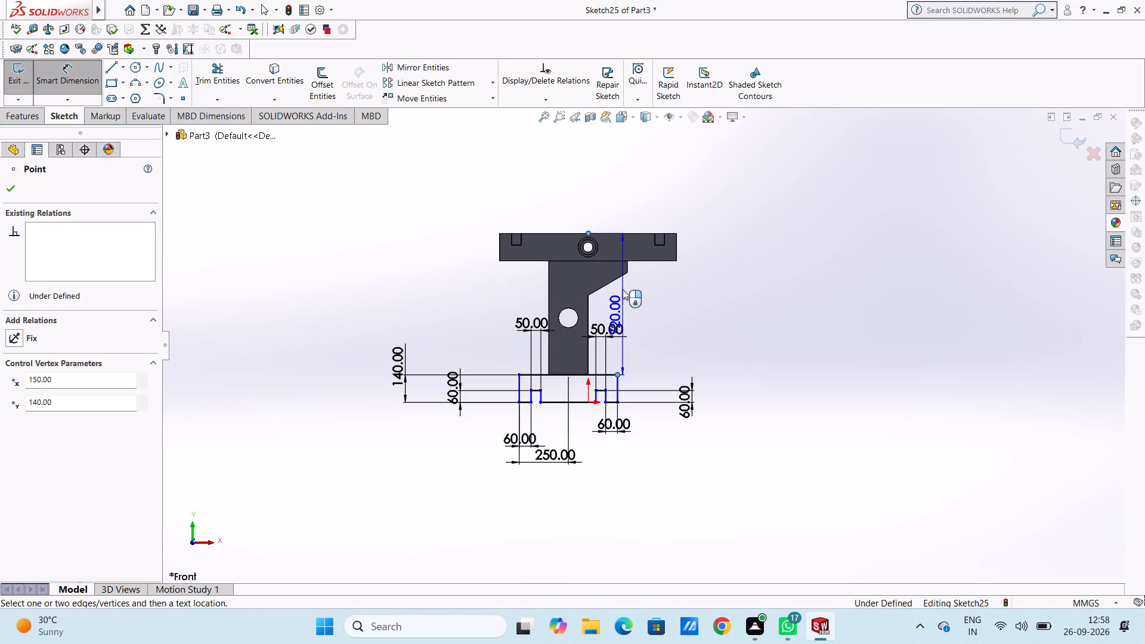
left_click(607, 174)
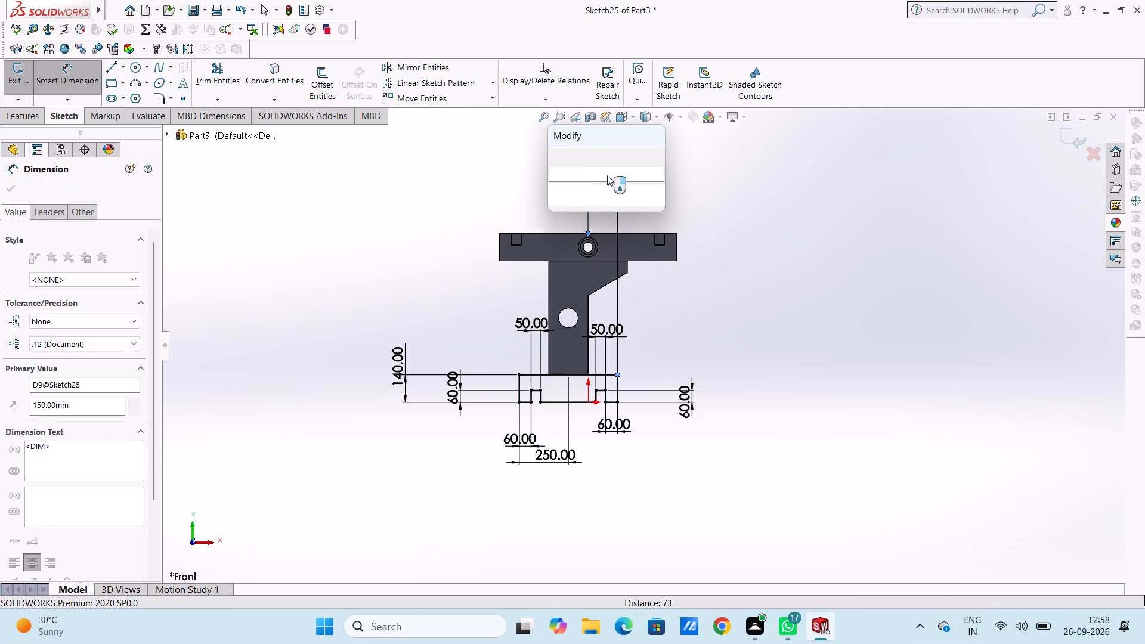
left_click(556, 153)
left_click(537, 174)
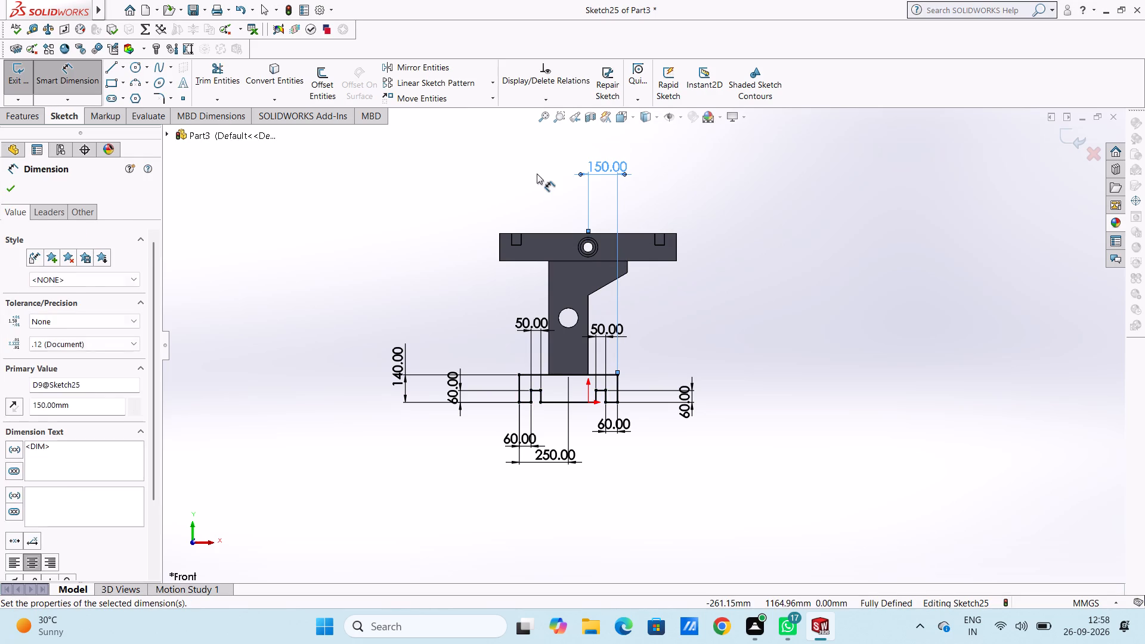
key("Escape")
key("Escape")
Extrude the notched base profile 140 mm blind in the reversed direction, beneath the front bracket column, with merged result.
middle_click_drag(553, 171, 553, 172)
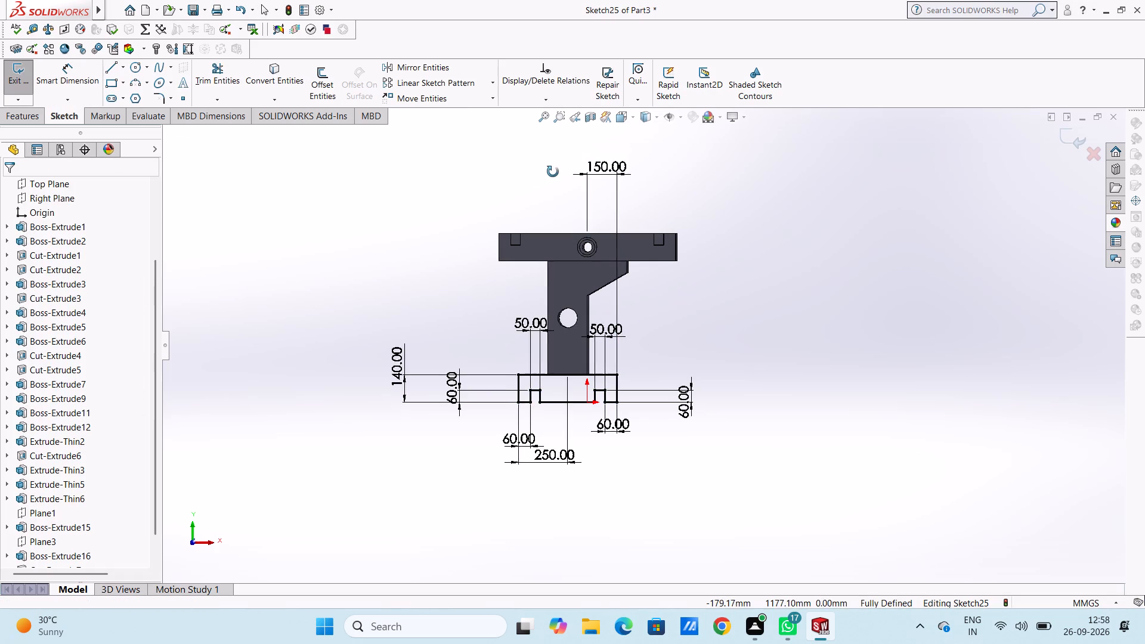
middle_click_drag(553, 172, 452, 189)
left_click(23, 120)
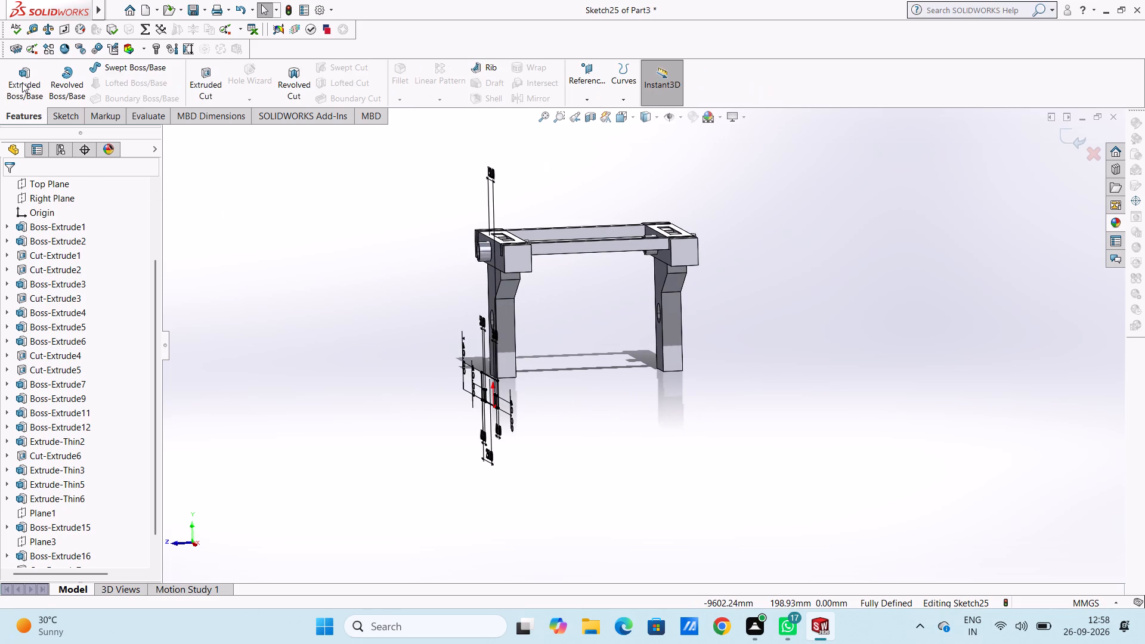
left_click(22, 81)
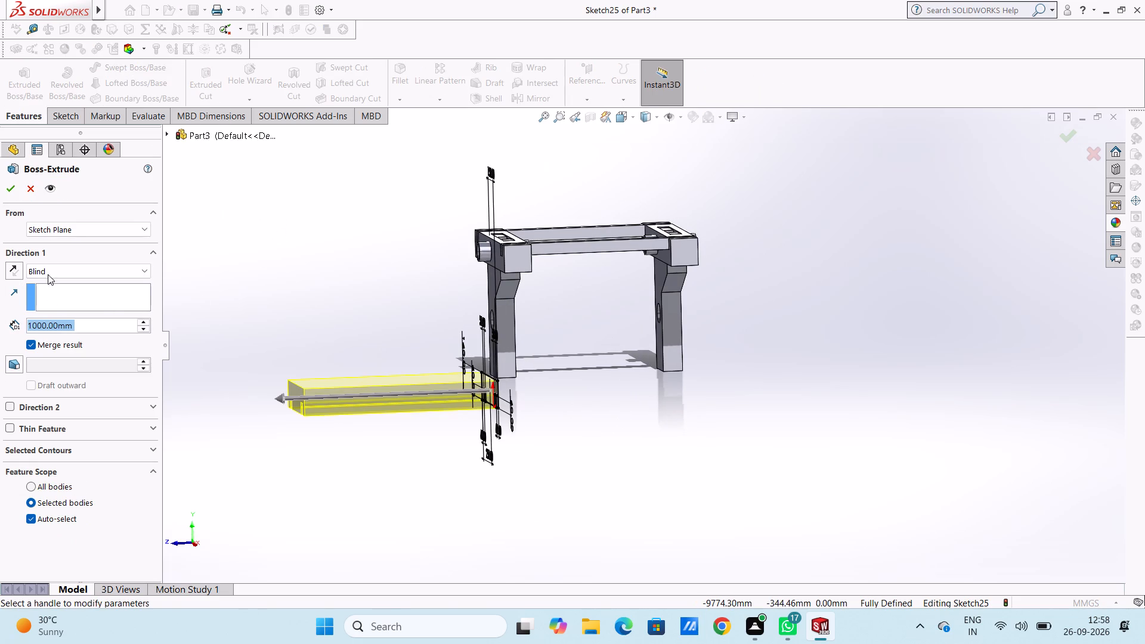
left_click(7, 264)
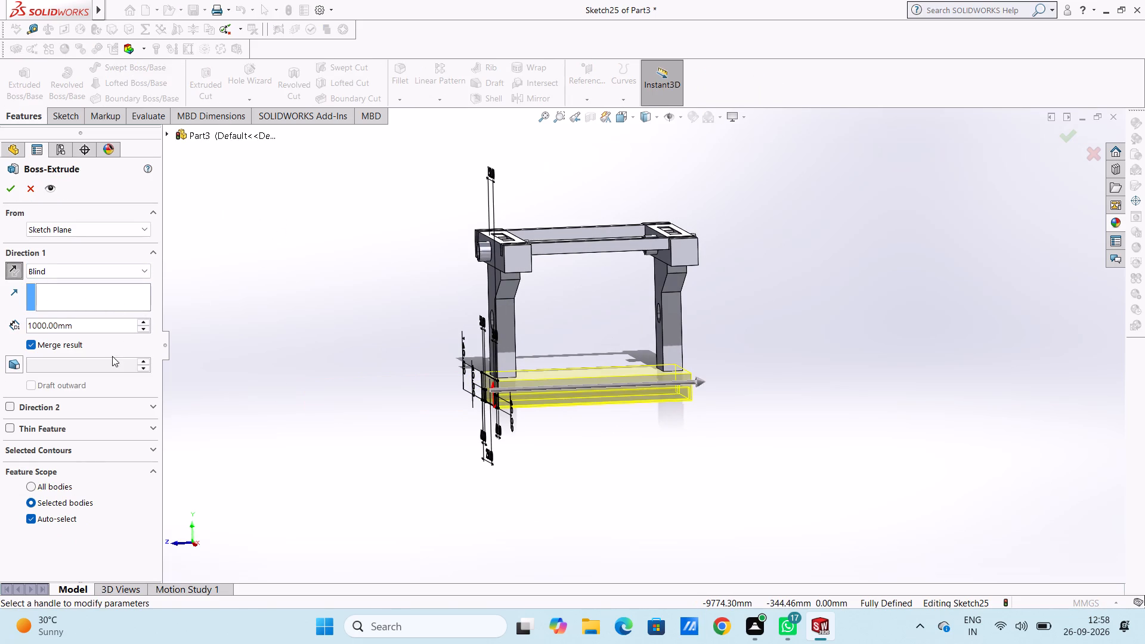
double_click(114, 330)
type("140")
key("Return")
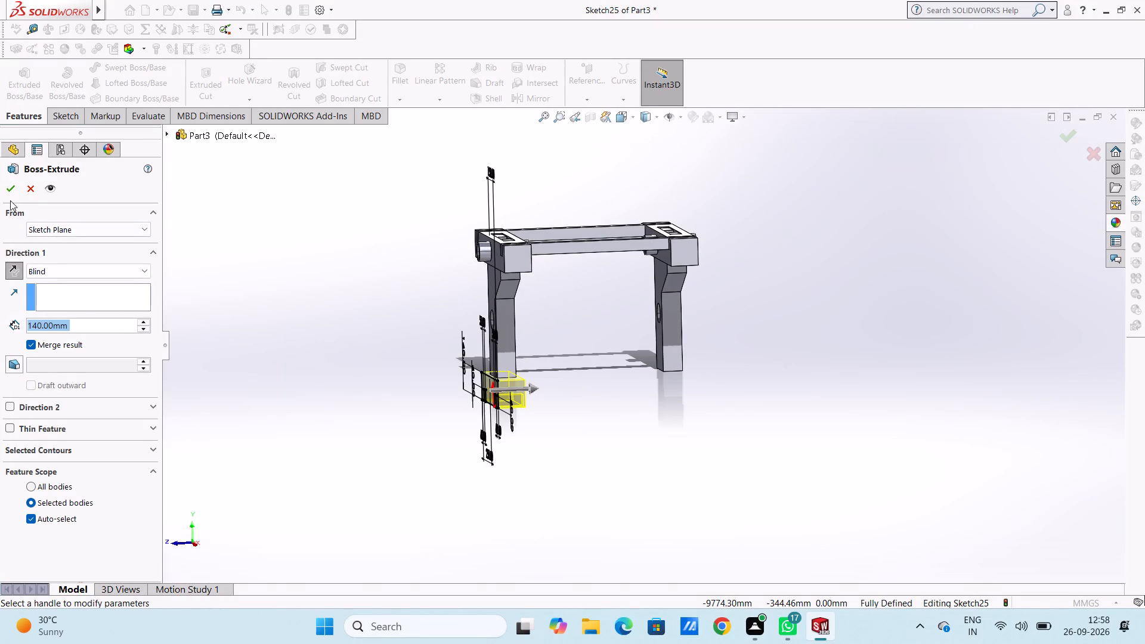
left_click(10, 189)
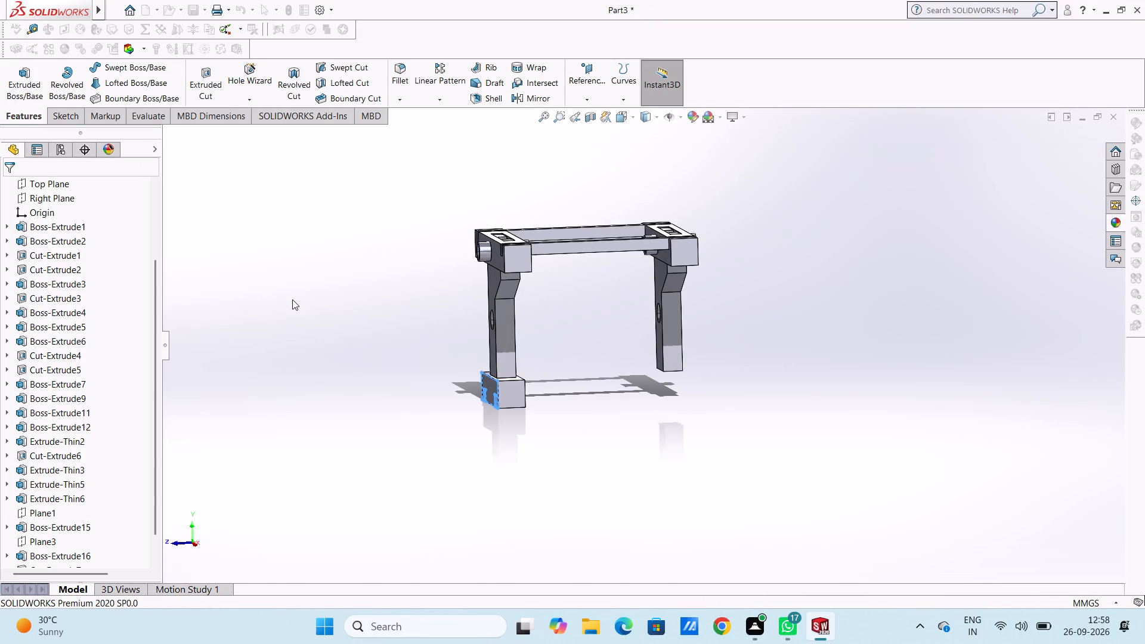
left_click(292, 299)
Examine the new notched base and its contact with the bottom of the front bracket column from several angles.
middle_click_drag(289, 274, 388, 319)
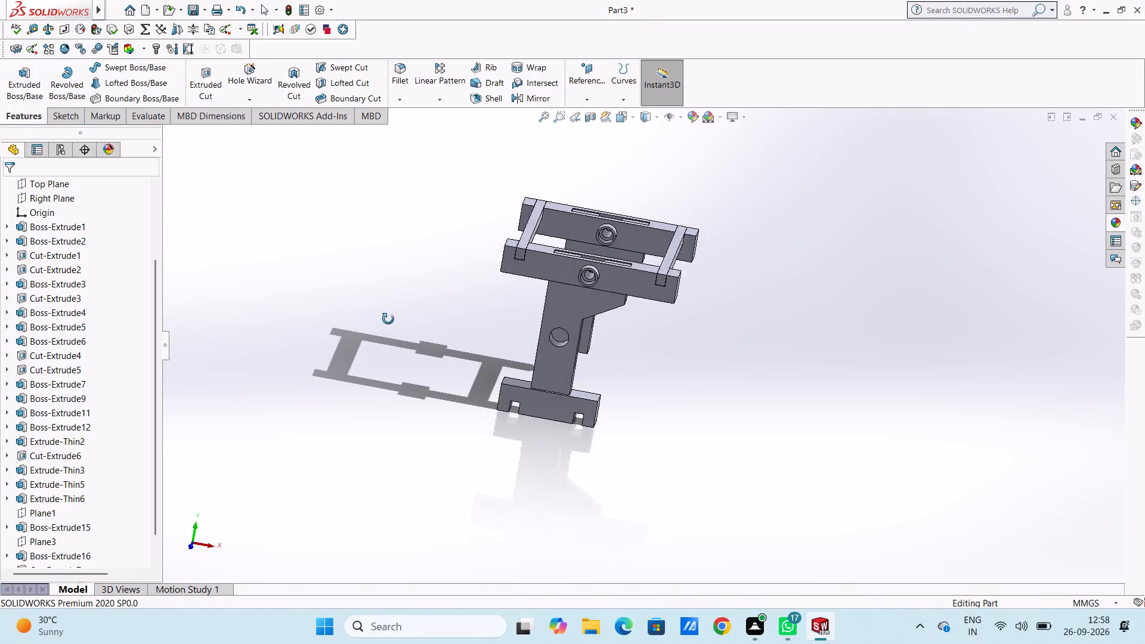
middle_click_drag(388, 319, 392, 319)
middle_click_drag(374, 355, 355, 299)
scroll(555, 370, "down", 5)
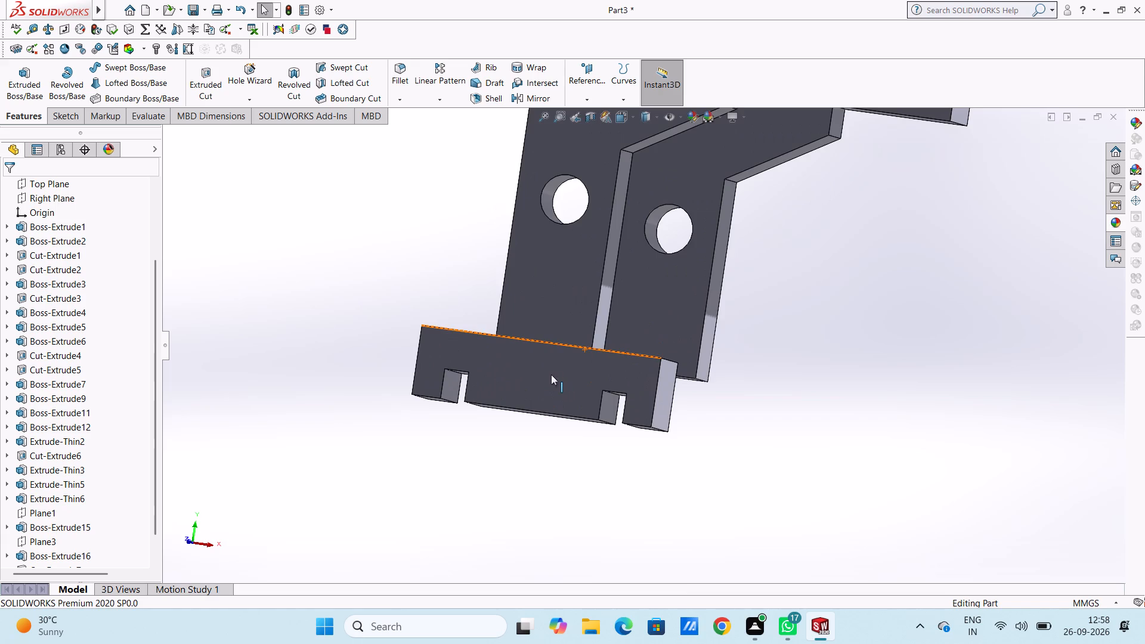
scroll(567, 317, "down", 4)
scroll(577, 299, "up", 1)
middle_click_drag(577, 298, 561, 343)
scroll(550, 411, "down", 5)
scroll(647, 289, "down", 2)
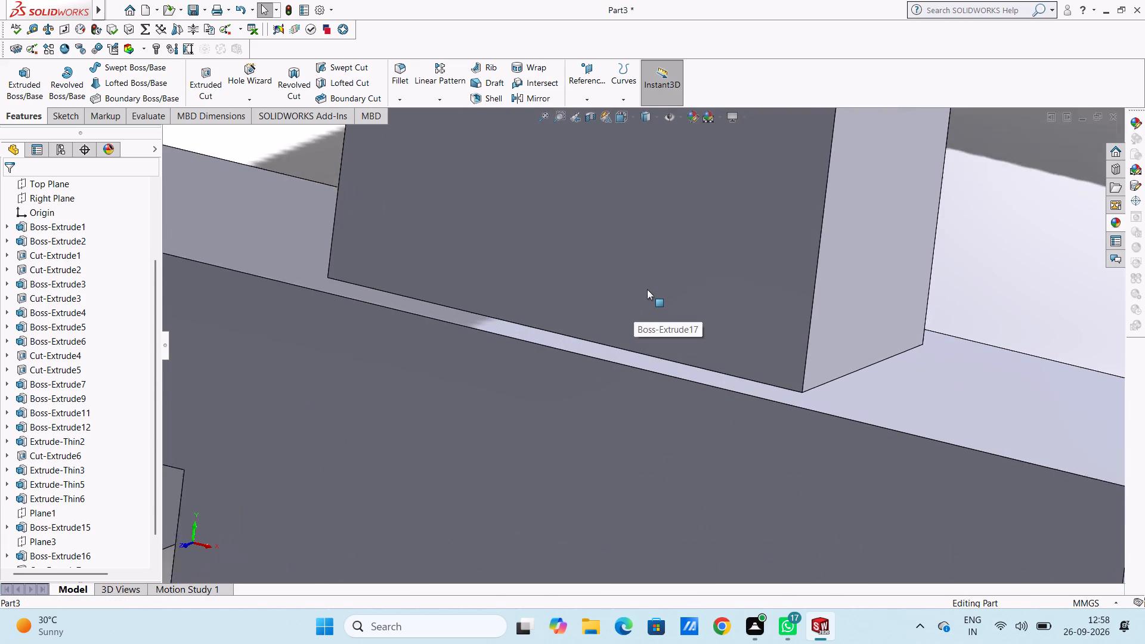
scroll(647, 289, "down", 2)
scroll(648, 301, "up", 17)
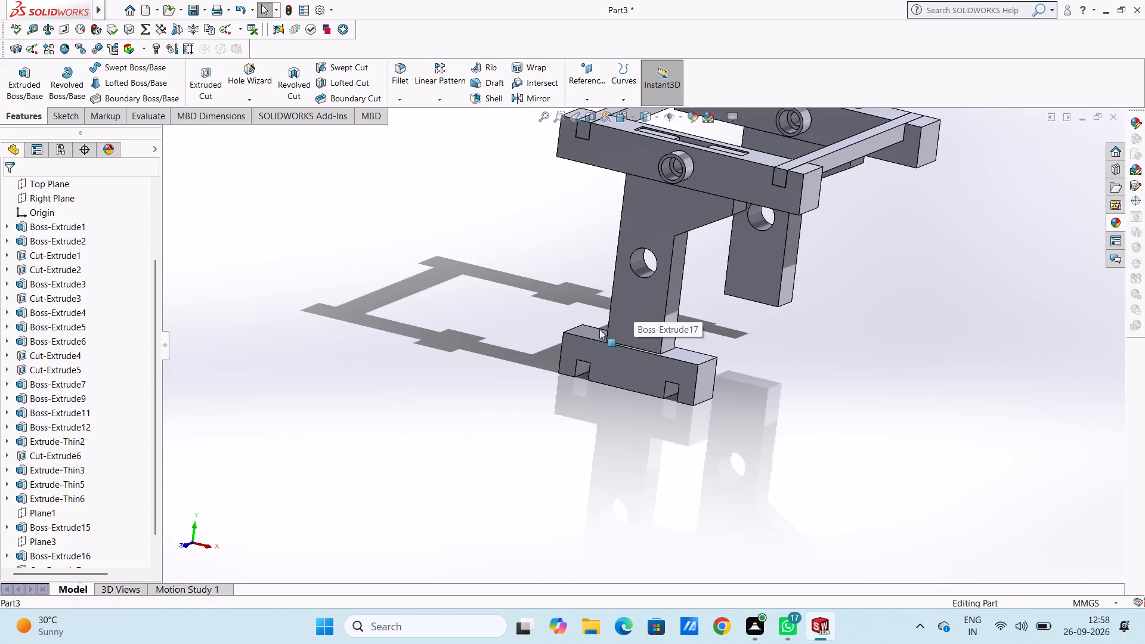
middle_click_drag(498, 297, 472, 290)
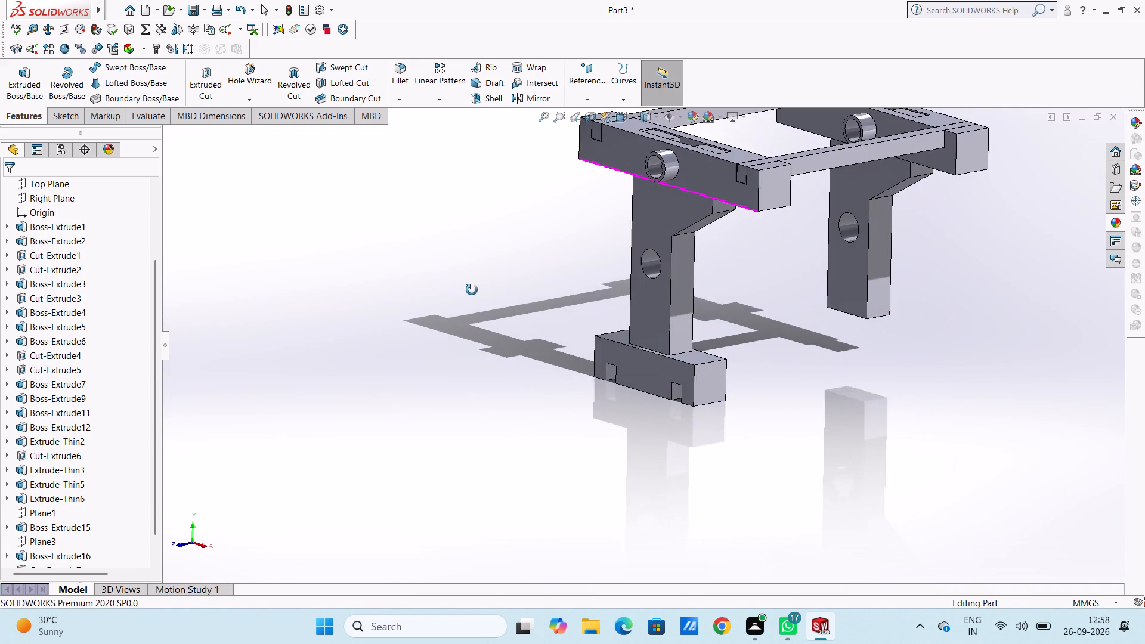
middle_click_drag(472, 290, 472, 290)
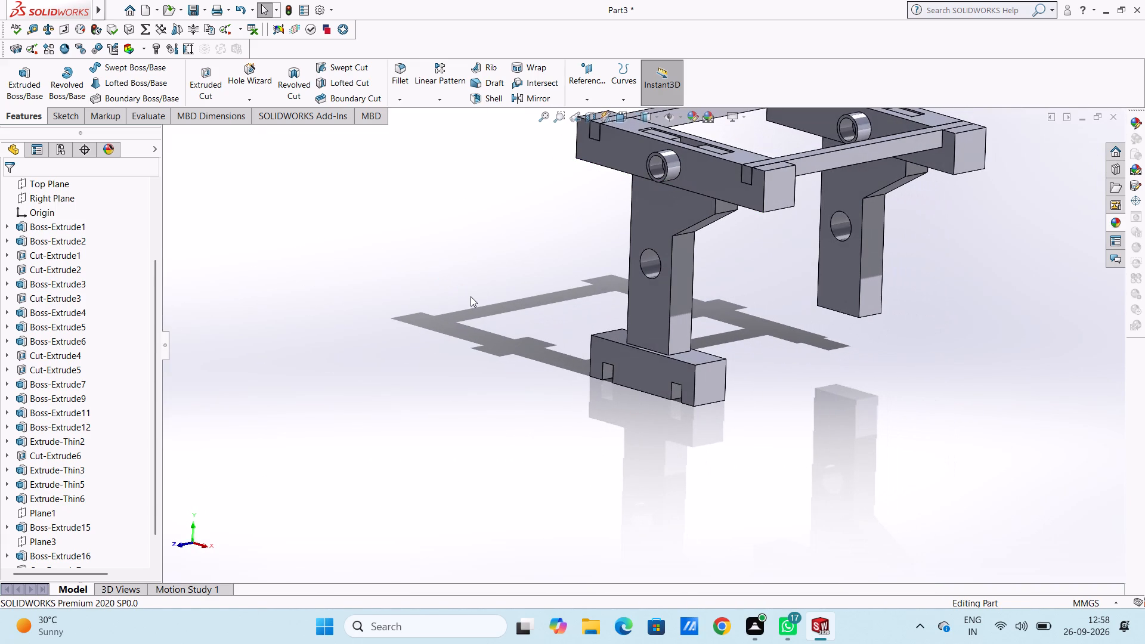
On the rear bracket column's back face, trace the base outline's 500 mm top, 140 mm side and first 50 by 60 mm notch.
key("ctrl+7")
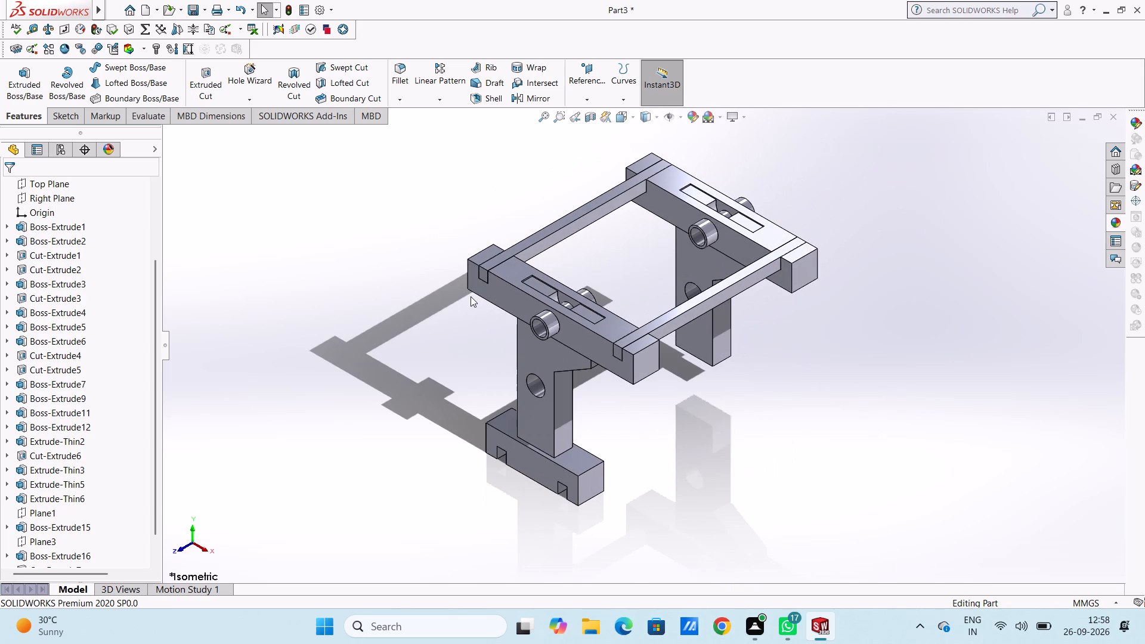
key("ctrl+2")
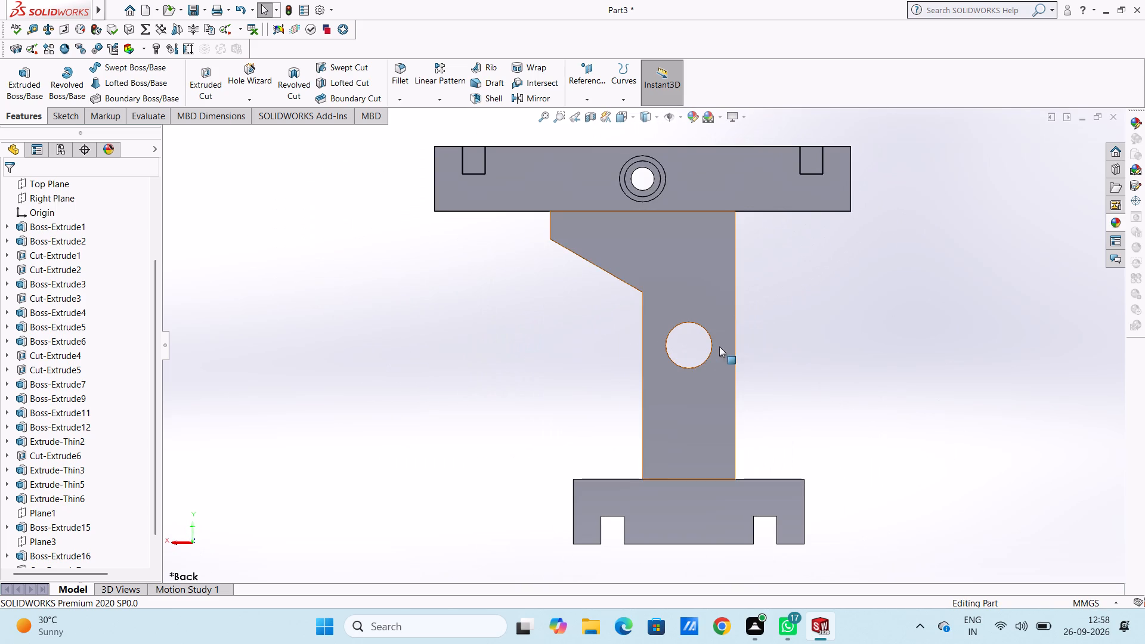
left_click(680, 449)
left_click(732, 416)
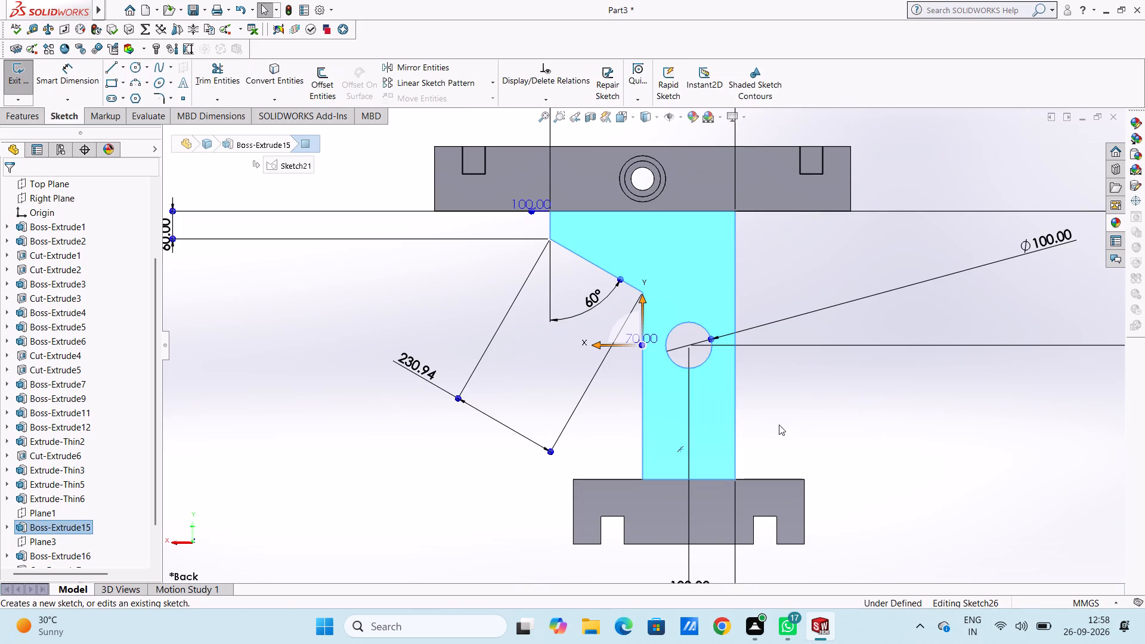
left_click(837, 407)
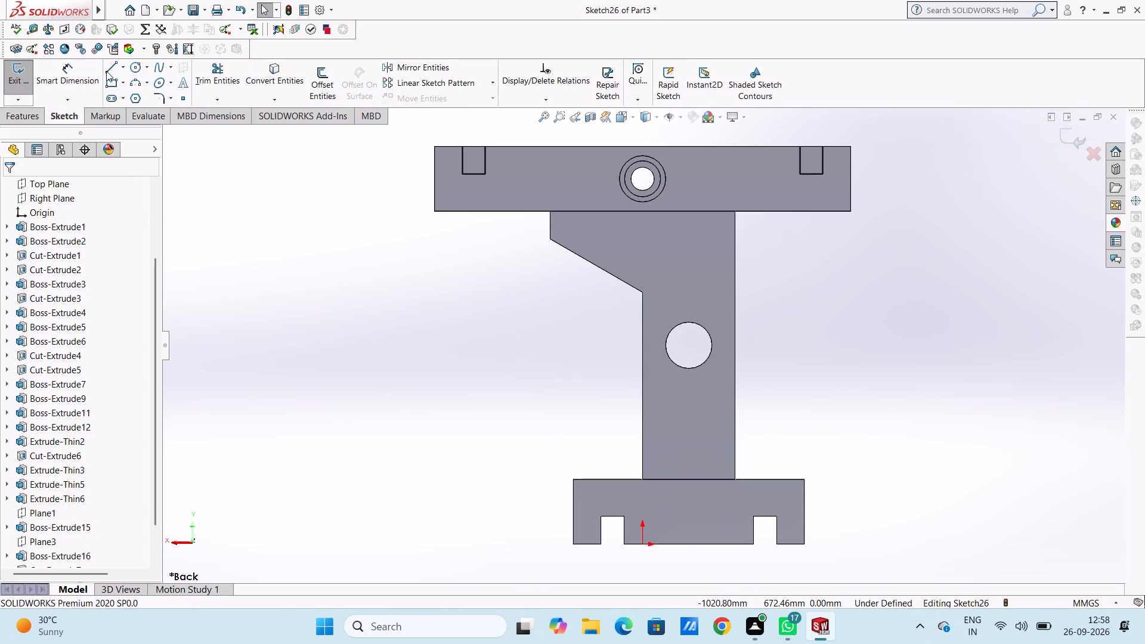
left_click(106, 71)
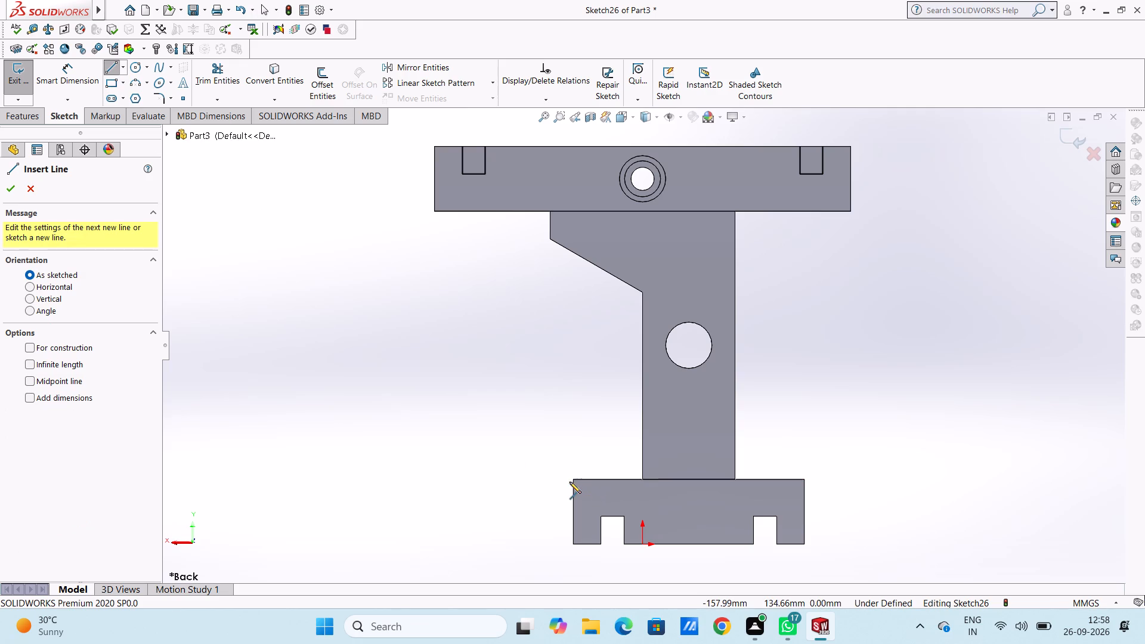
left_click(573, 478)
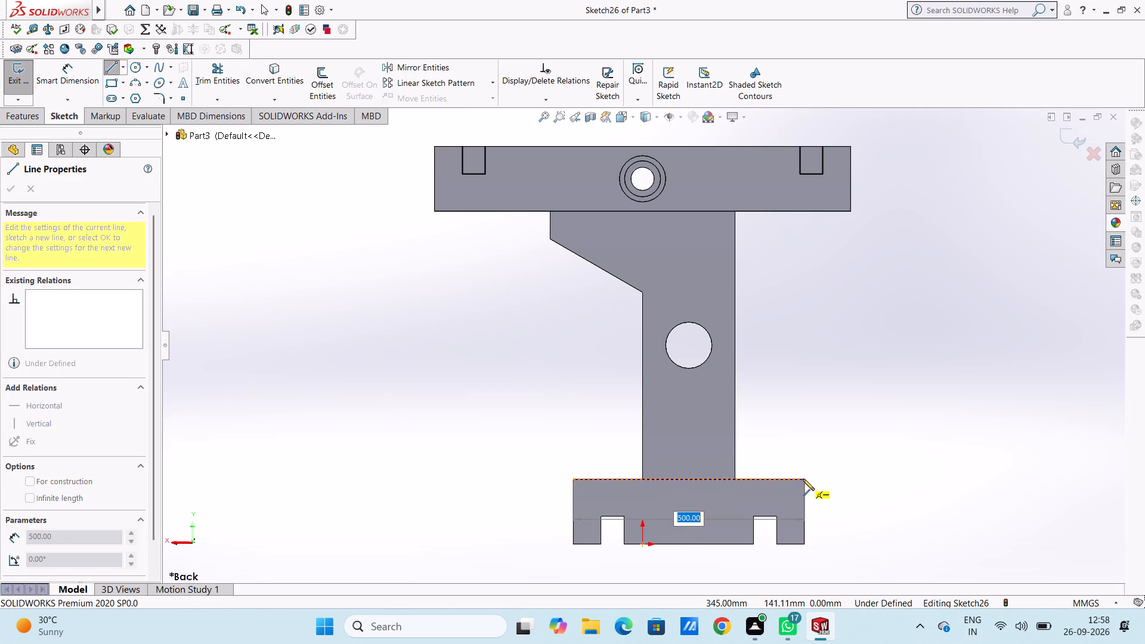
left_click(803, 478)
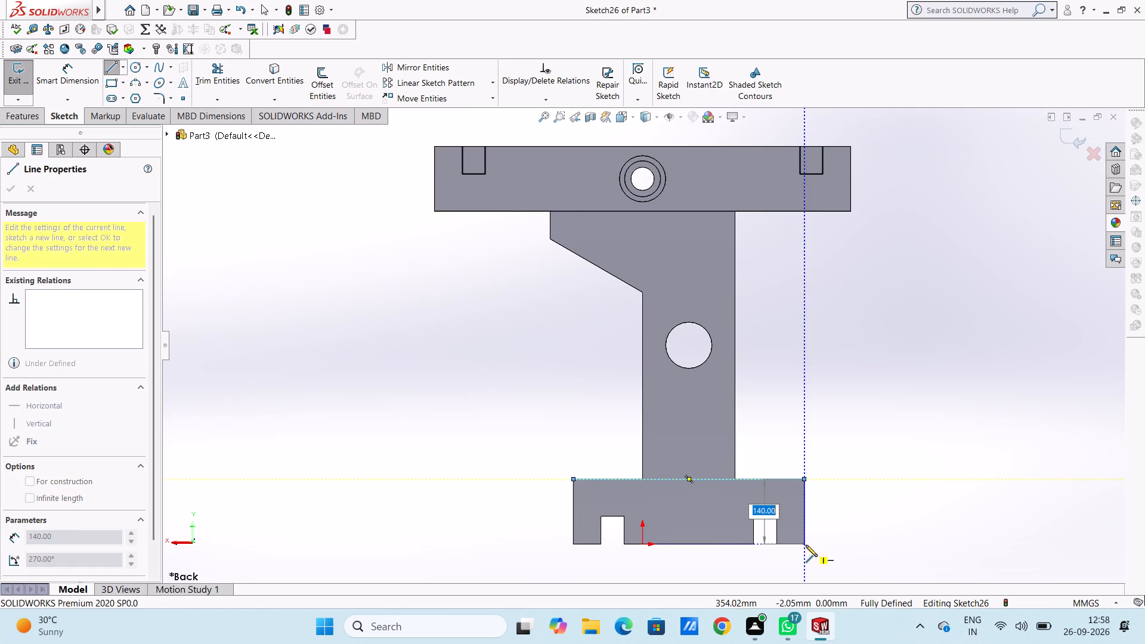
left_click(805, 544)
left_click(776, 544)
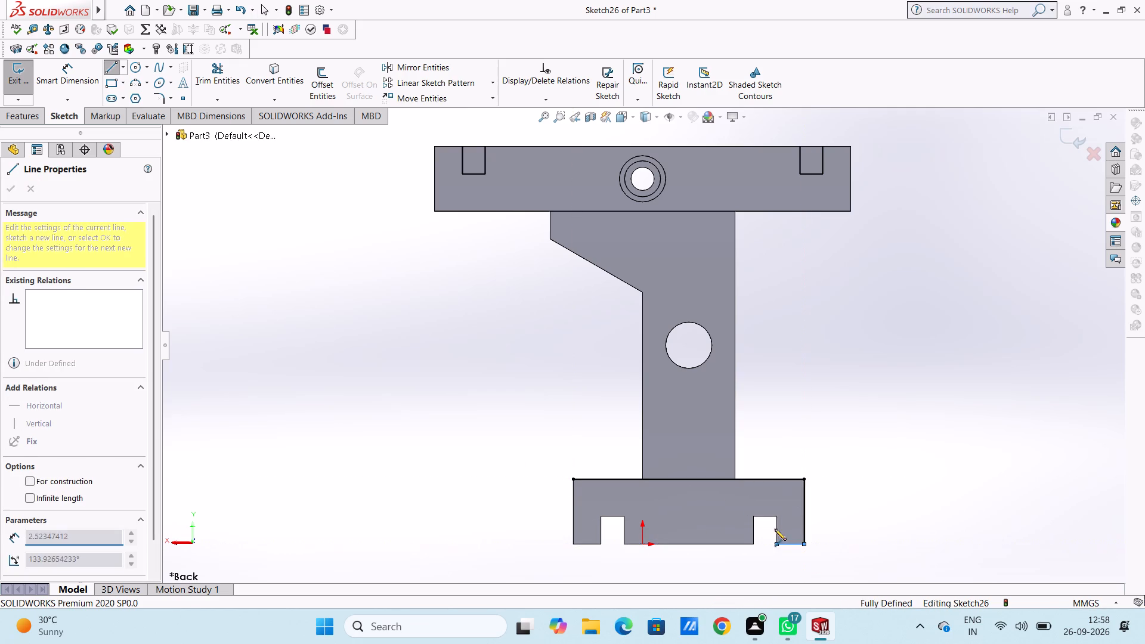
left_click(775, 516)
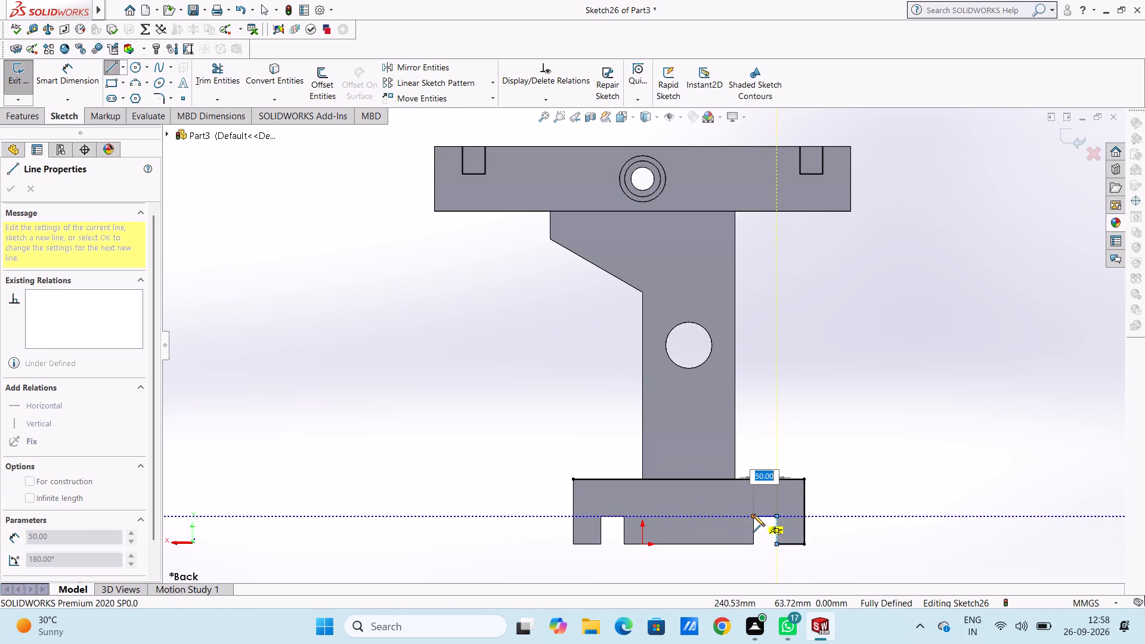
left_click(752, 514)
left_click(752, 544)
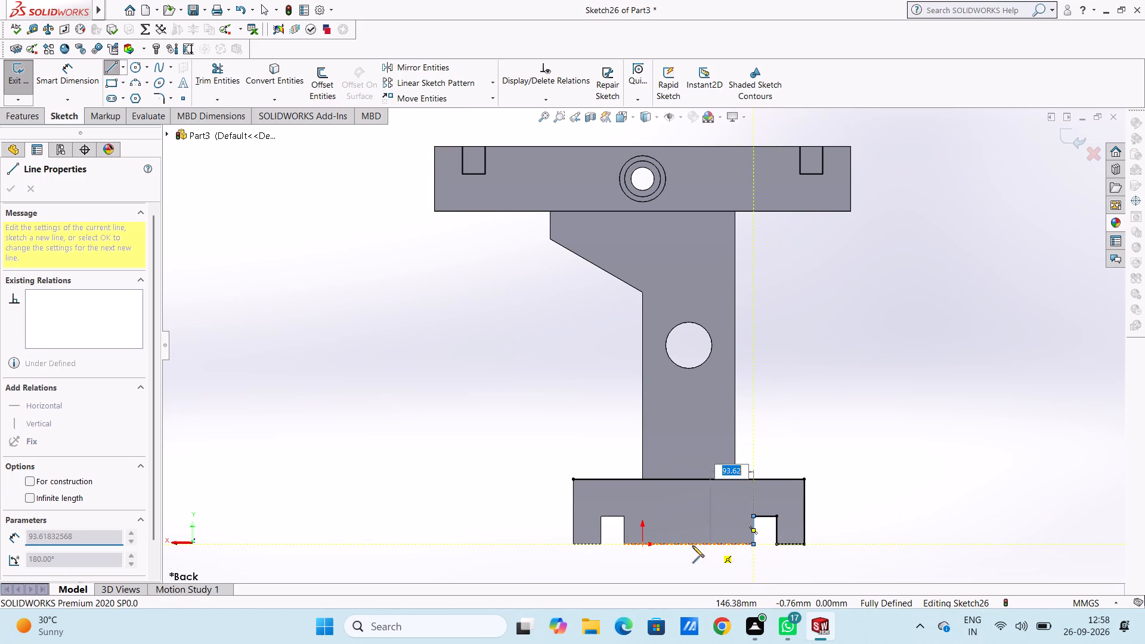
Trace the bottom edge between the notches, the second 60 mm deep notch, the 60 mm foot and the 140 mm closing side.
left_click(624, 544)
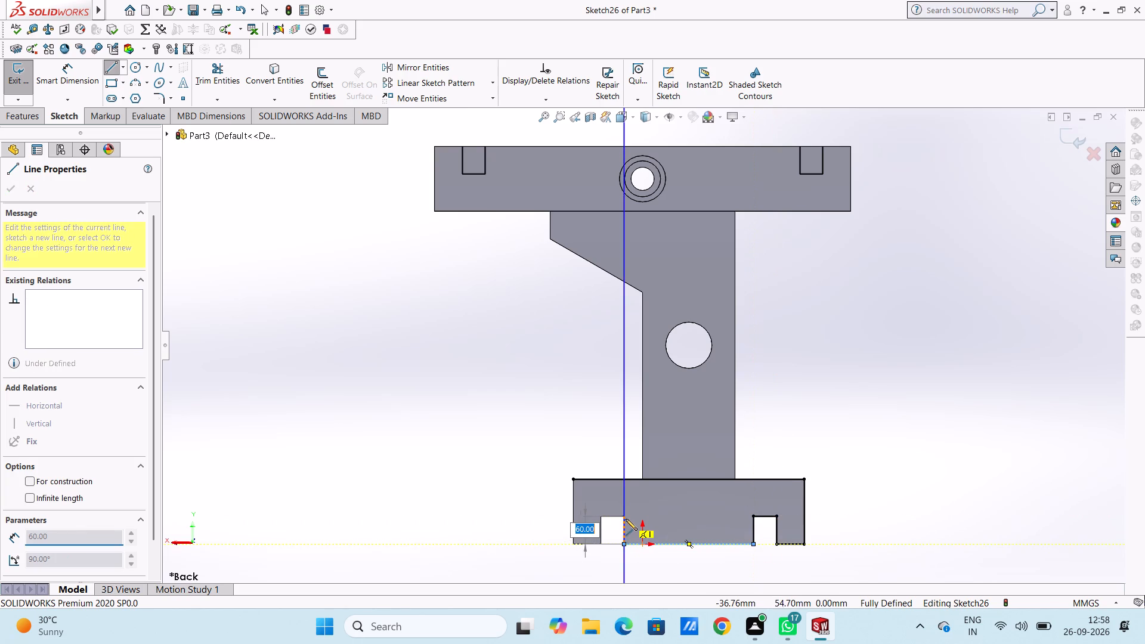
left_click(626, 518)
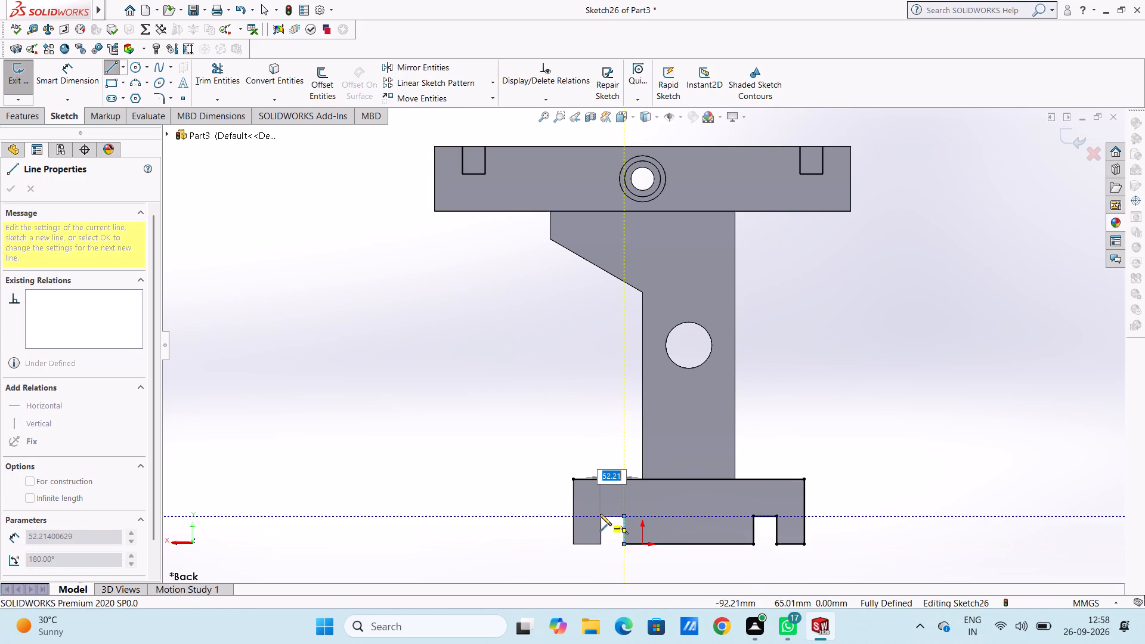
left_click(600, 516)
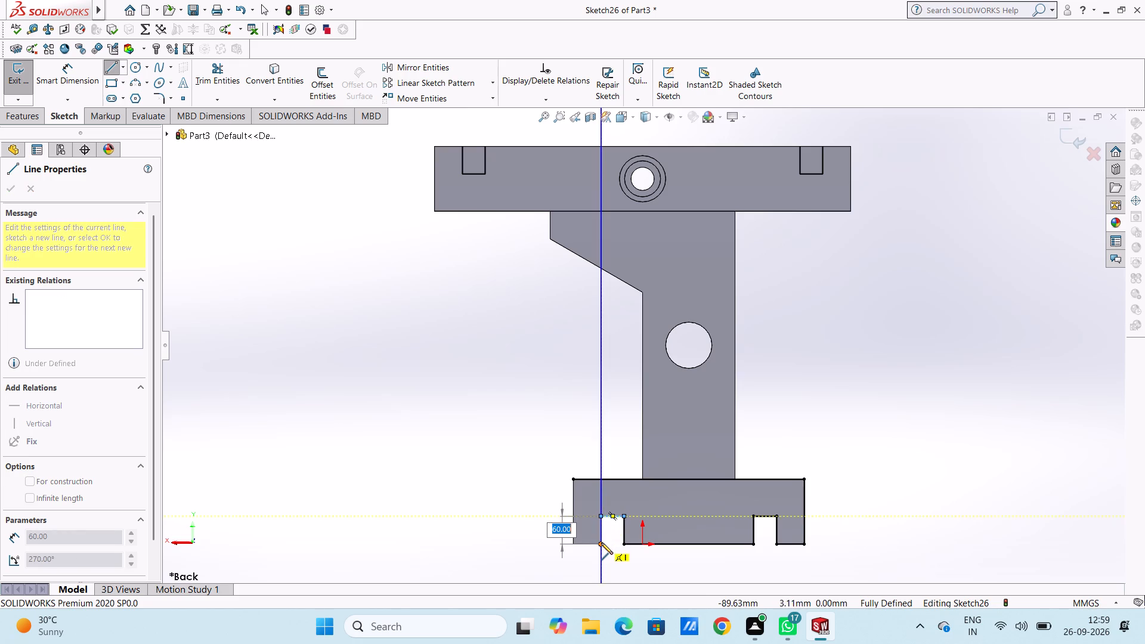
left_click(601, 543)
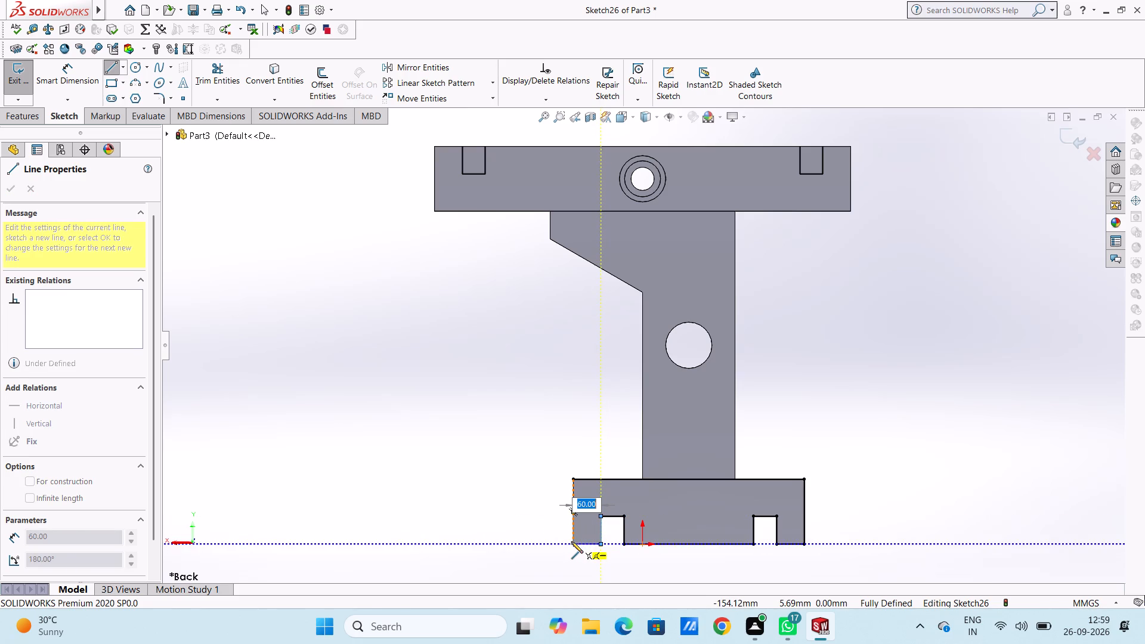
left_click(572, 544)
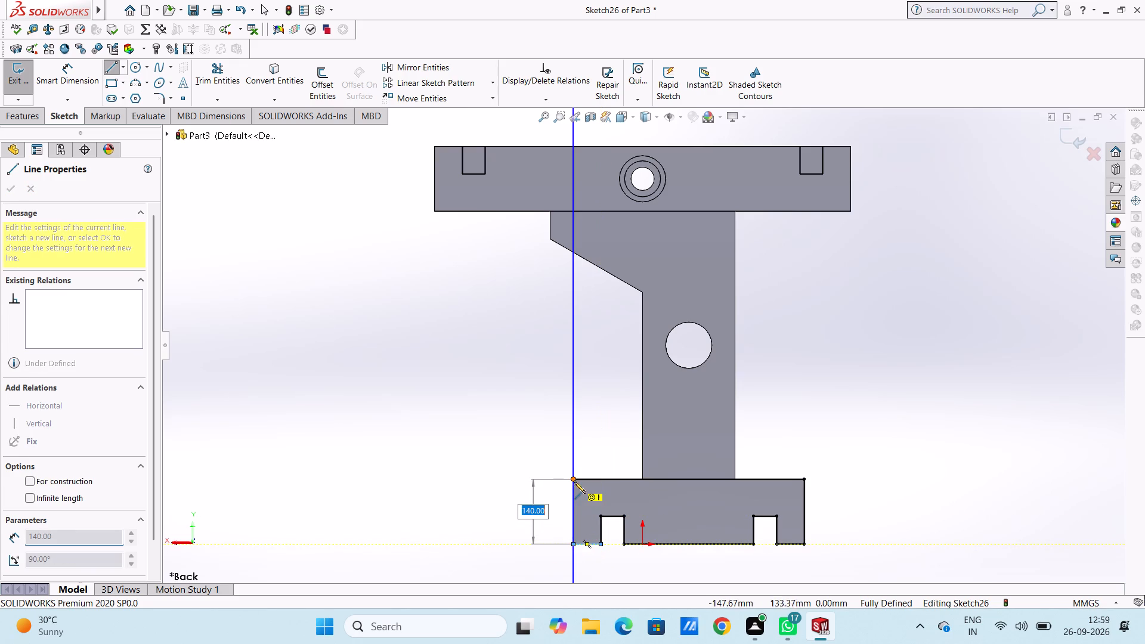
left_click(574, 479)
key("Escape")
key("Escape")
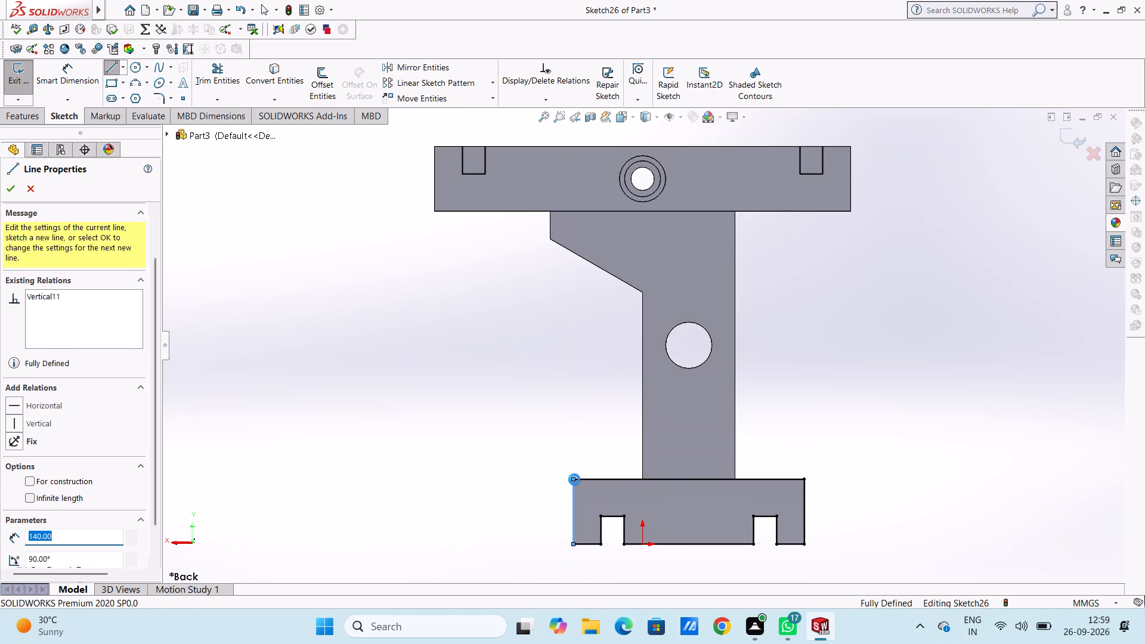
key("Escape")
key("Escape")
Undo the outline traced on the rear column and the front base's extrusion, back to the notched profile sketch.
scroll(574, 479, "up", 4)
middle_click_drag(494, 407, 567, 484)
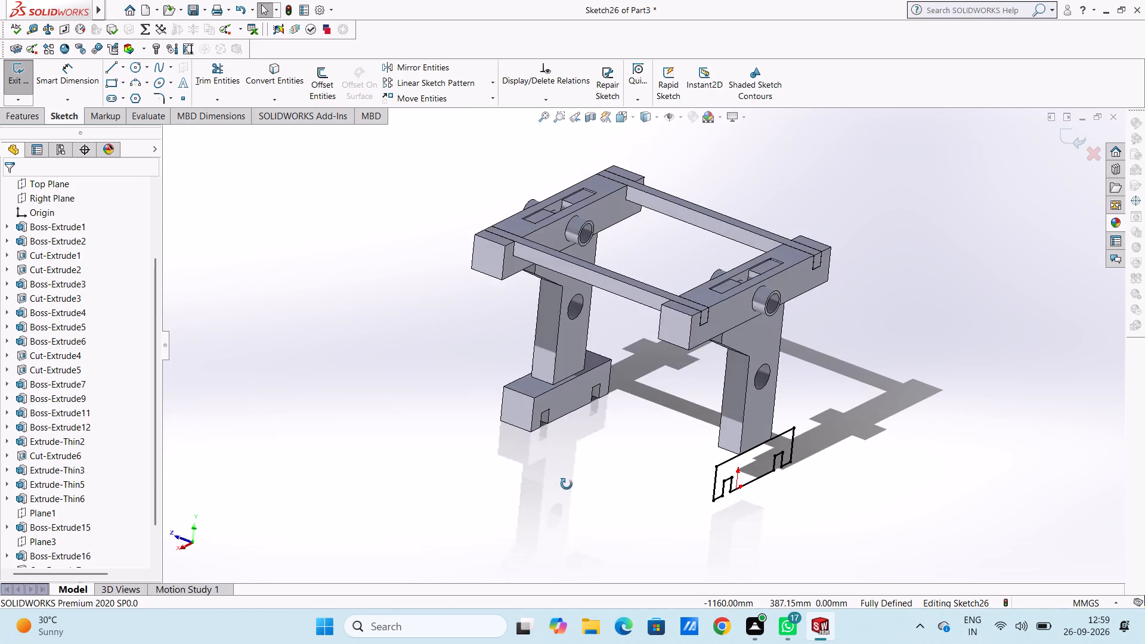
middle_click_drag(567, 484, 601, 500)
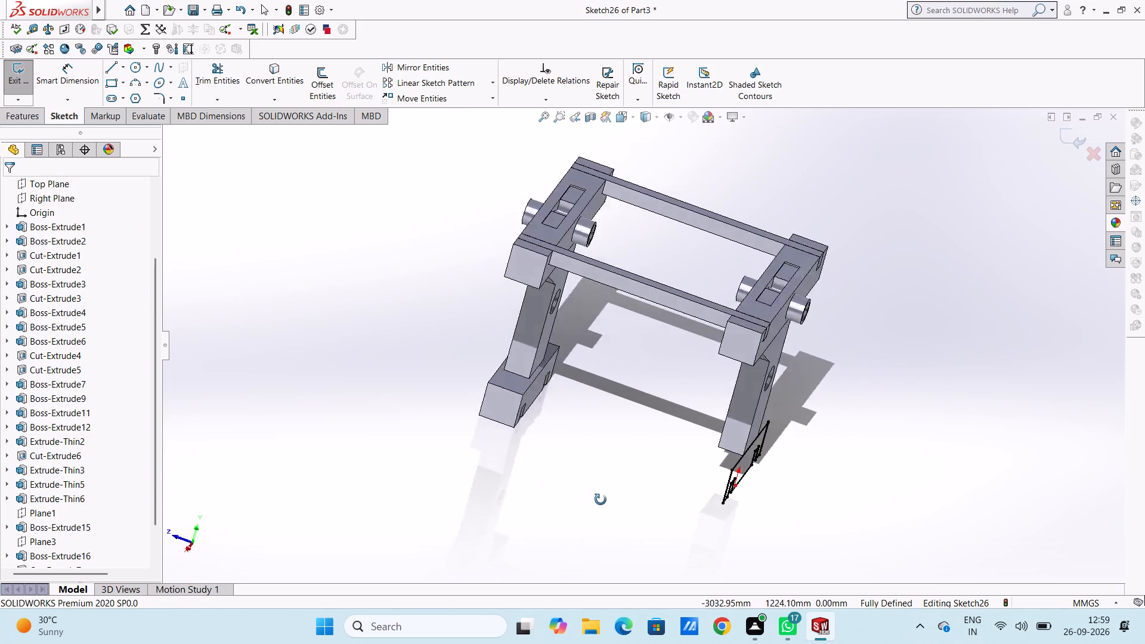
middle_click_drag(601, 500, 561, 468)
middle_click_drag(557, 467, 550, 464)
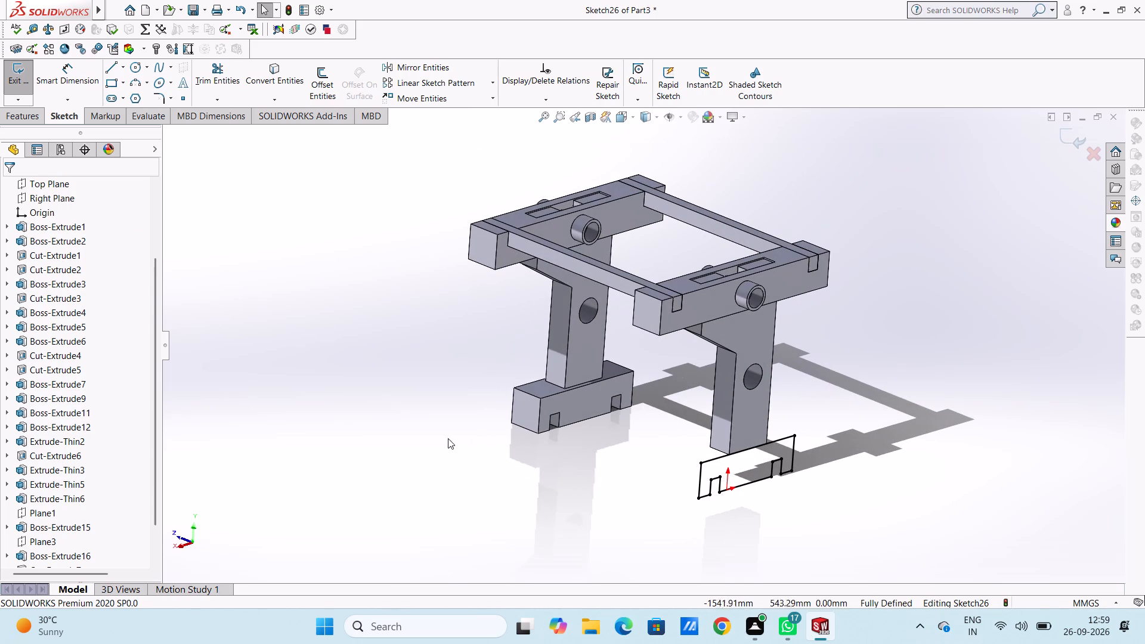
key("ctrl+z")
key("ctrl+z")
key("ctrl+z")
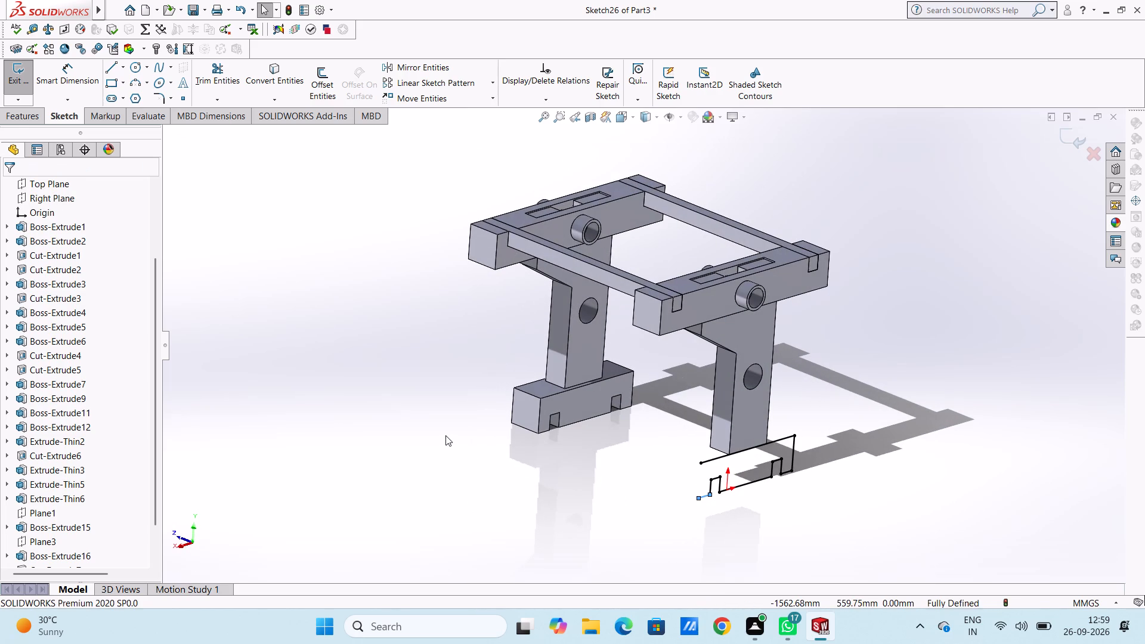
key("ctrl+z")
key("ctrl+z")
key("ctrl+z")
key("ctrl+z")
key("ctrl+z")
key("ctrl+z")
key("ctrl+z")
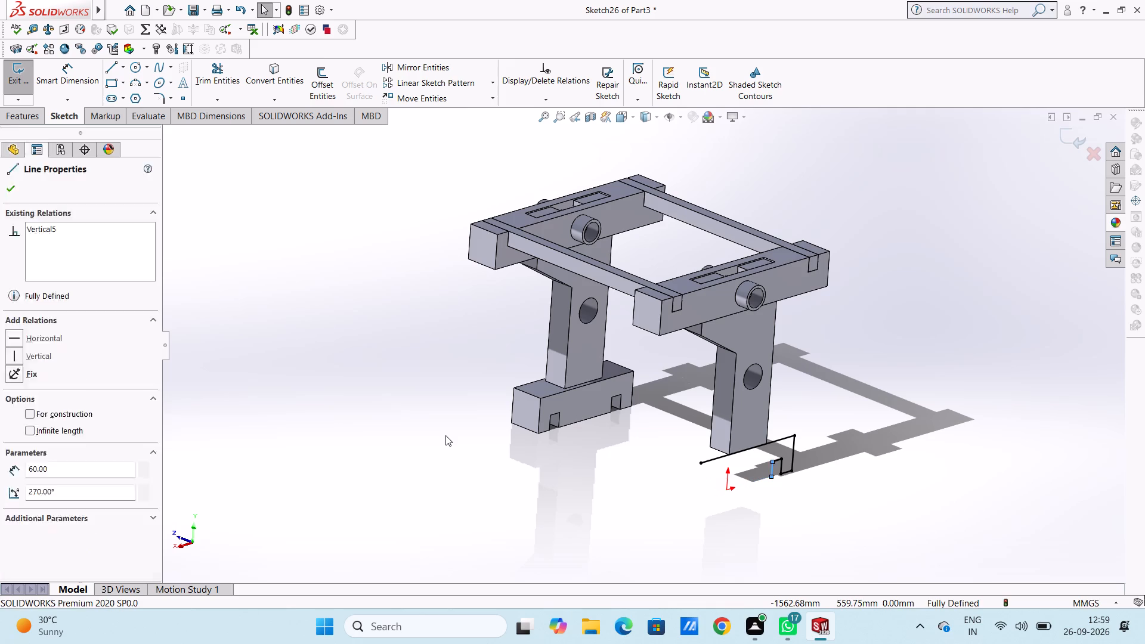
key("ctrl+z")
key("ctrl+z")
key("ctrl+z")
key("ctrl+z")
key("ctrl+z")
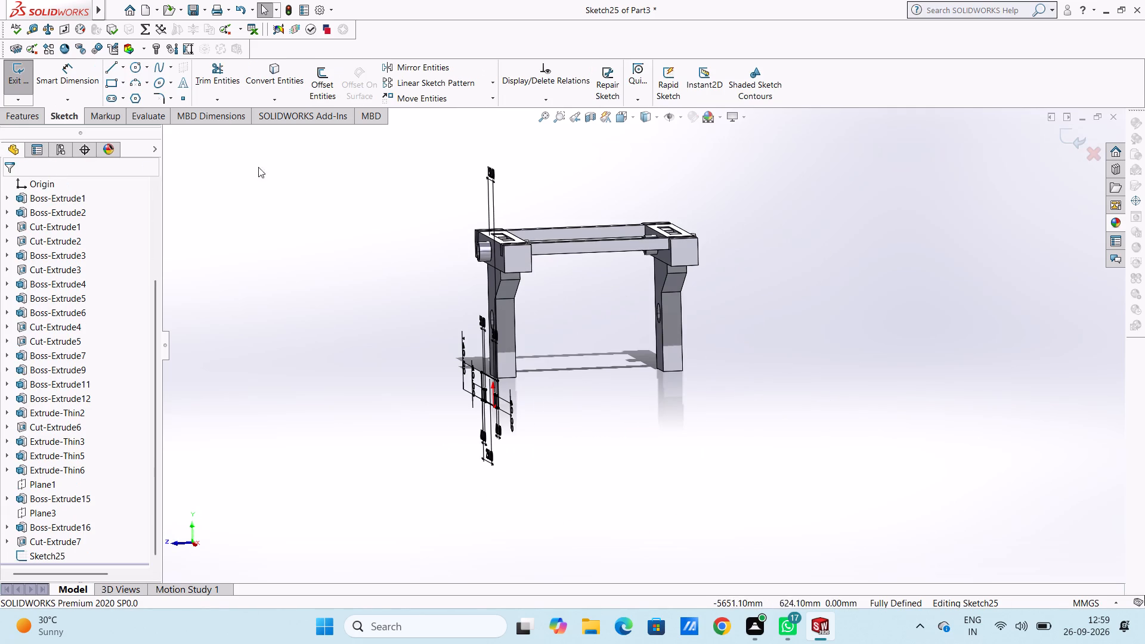
Extrude the notched base profile 140 mm blind in the reversed direction under the front bracket column, with merged result.
left_click(13, 113)
left_click(19, 69)
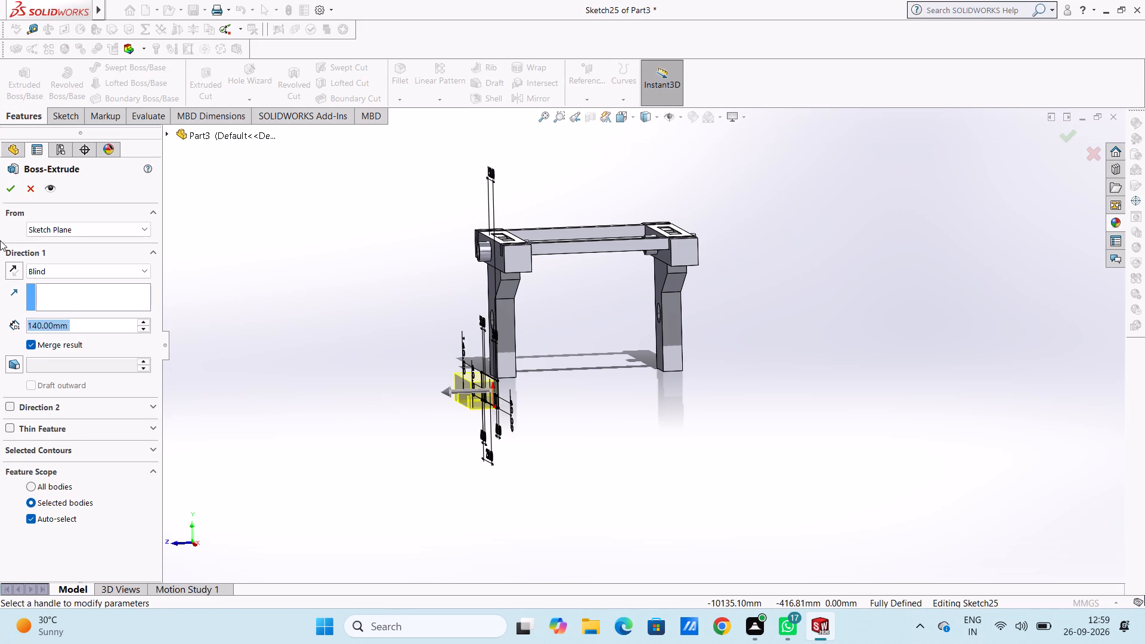
left_click(16, 265)
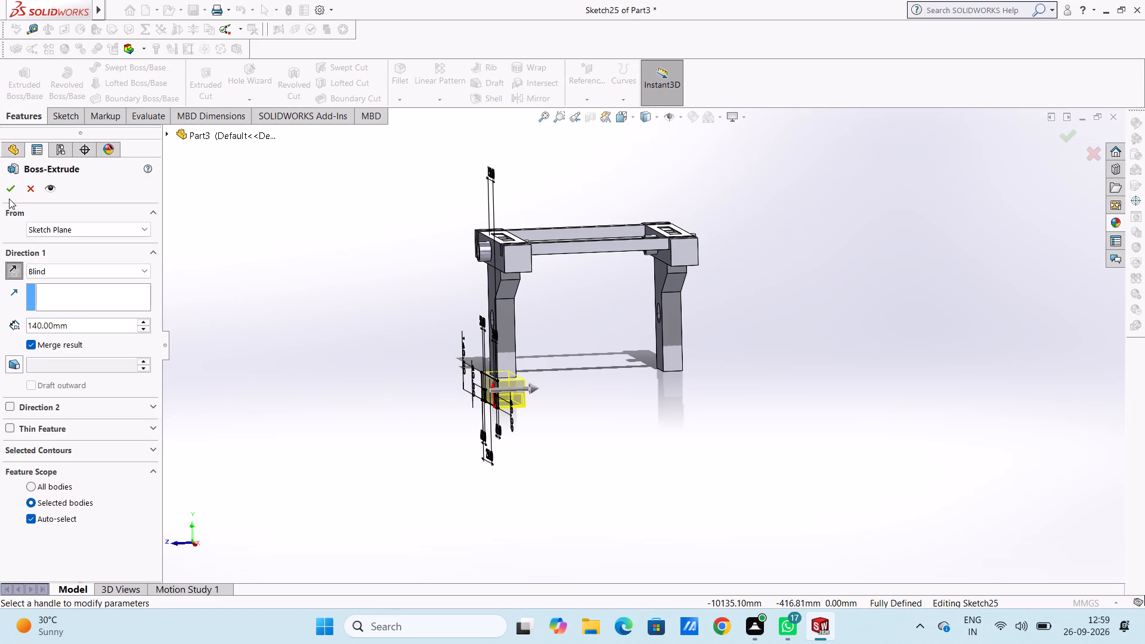
left_click(10, 190)
left_click(342, 311)
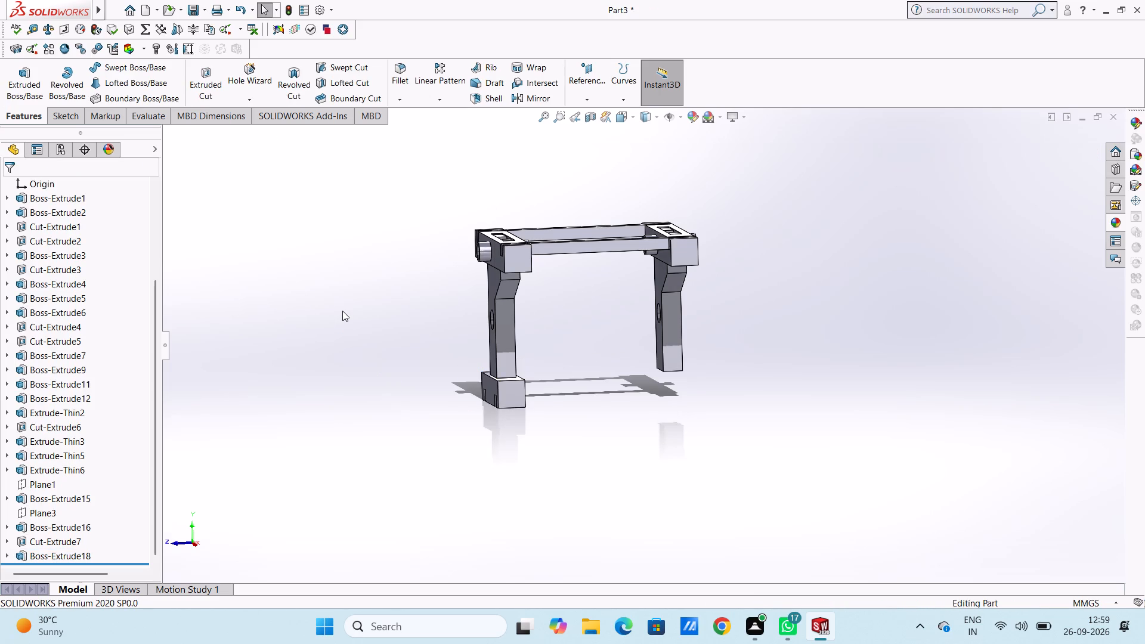
On the rear crossbeam's back face, sketch a trace of the front base's top edge, 140 mm side, first foot and 60 mm deep notch.
key("ctrl+2")
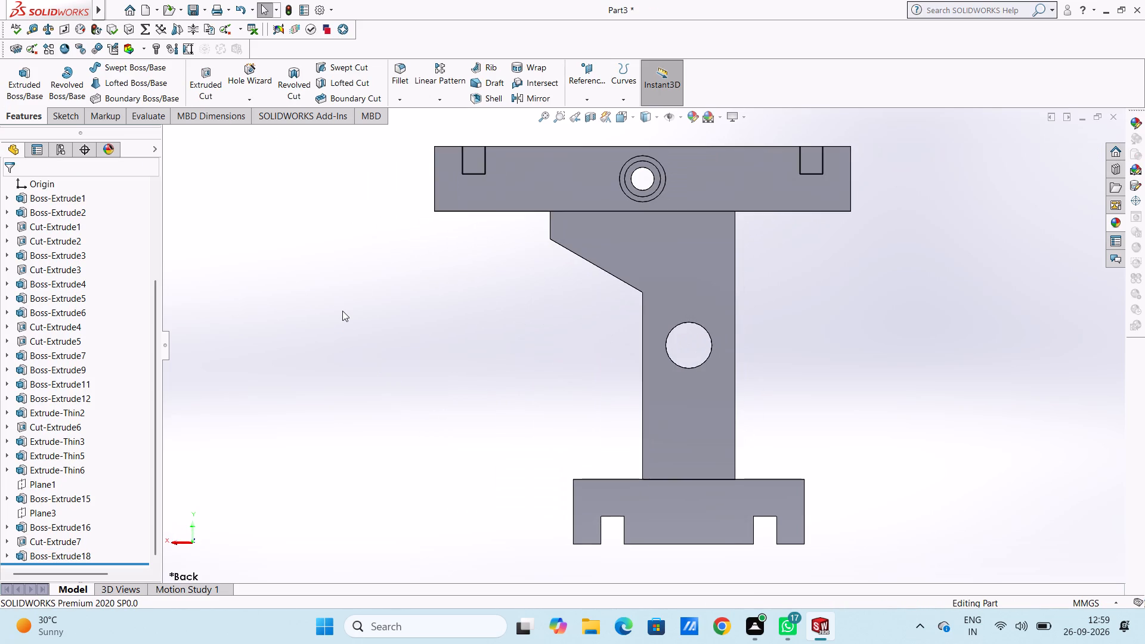
left_click(558, 183)
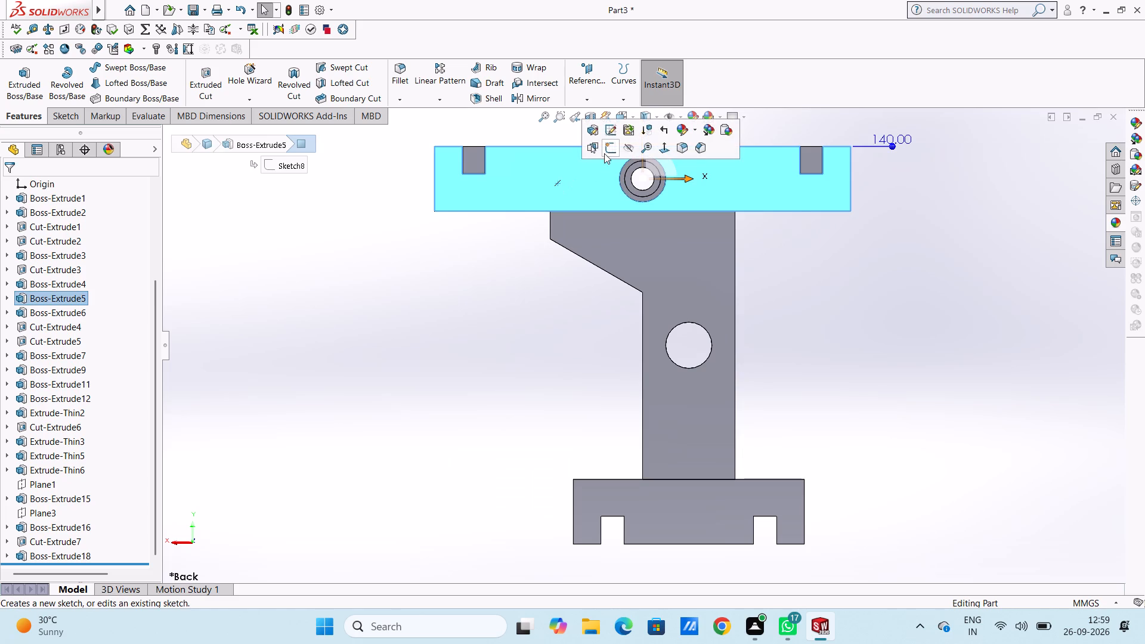
left_click(606, 151)
left_click(466, 319)
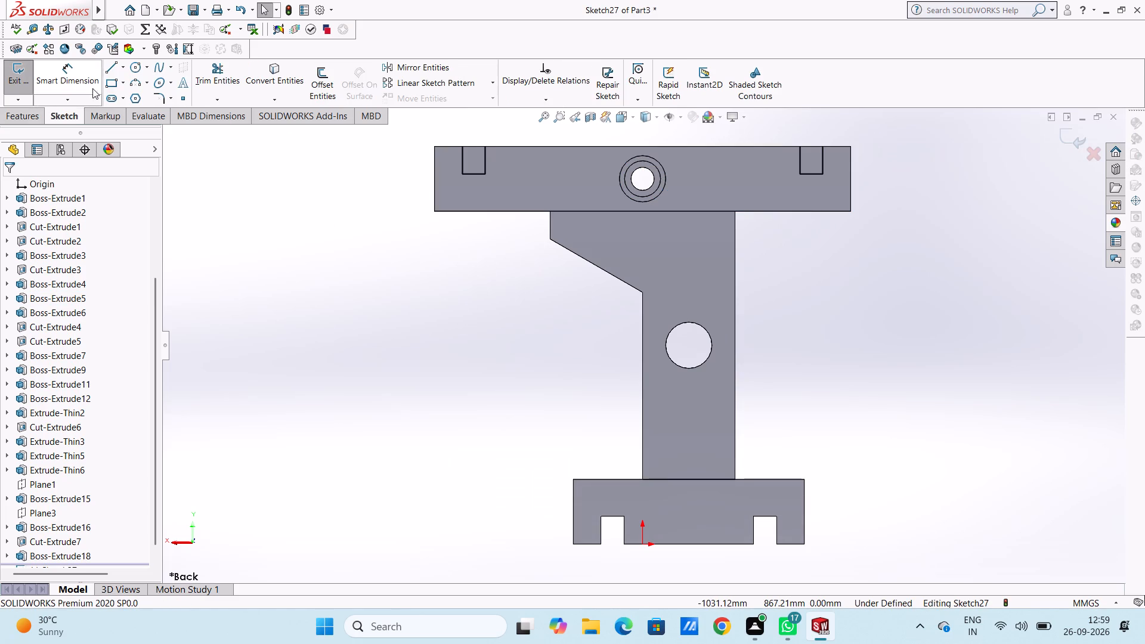
left_click(114, 67)
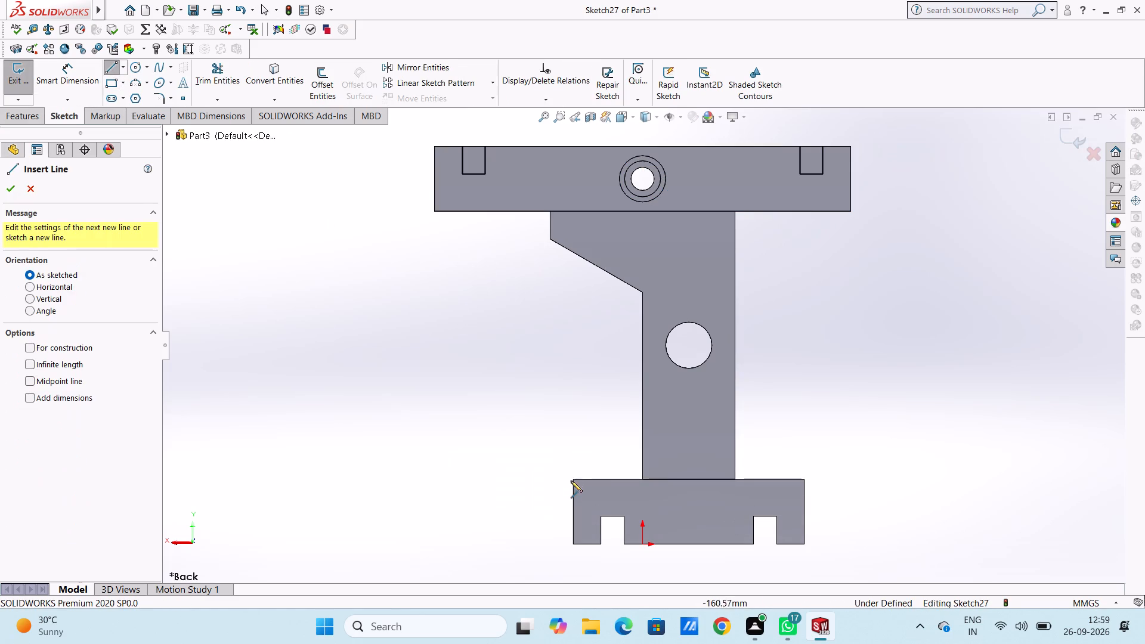
left_click(574, 479)
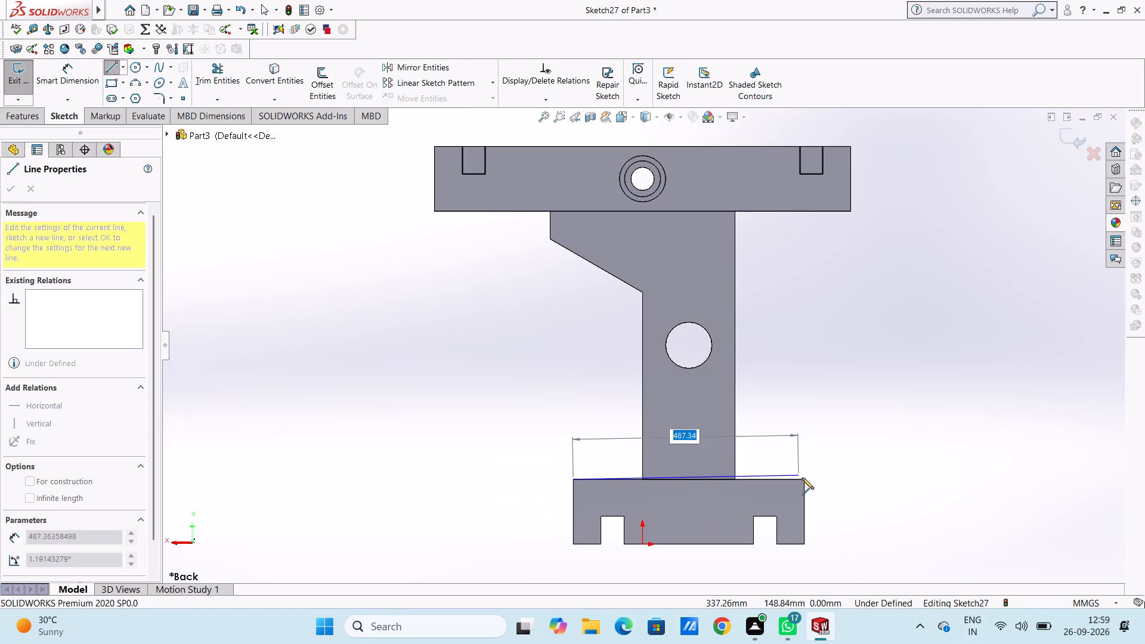
left_click(803, 479)
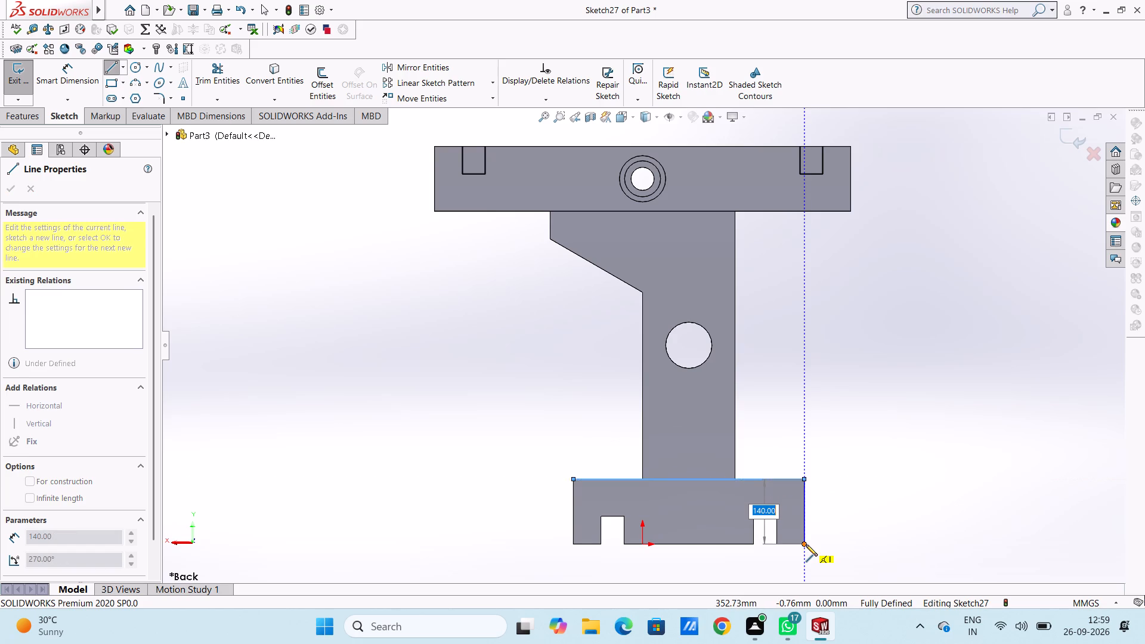
left_click(806, 544)
left_click(777, 544)
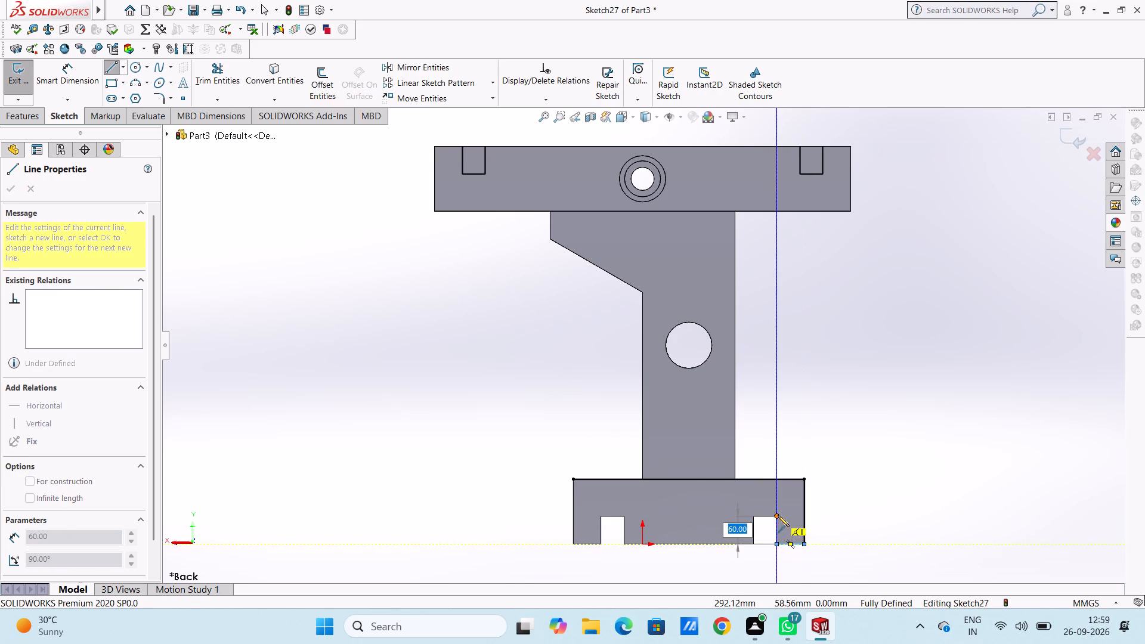
left_click(778, 515)
left_click(753, 515)
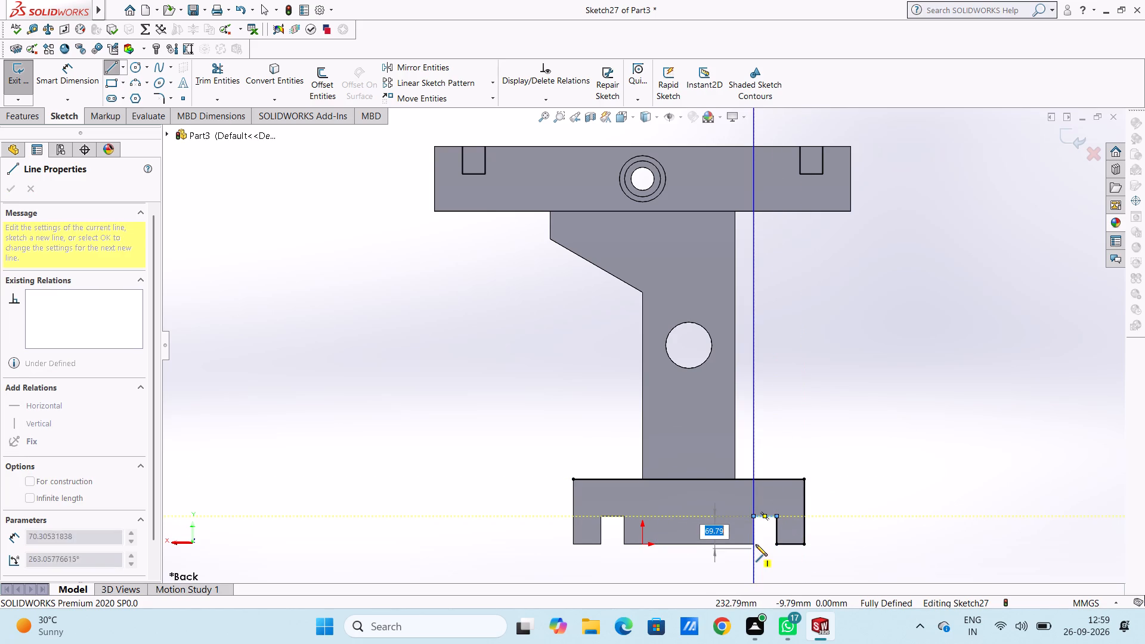
left_click(755, 543)
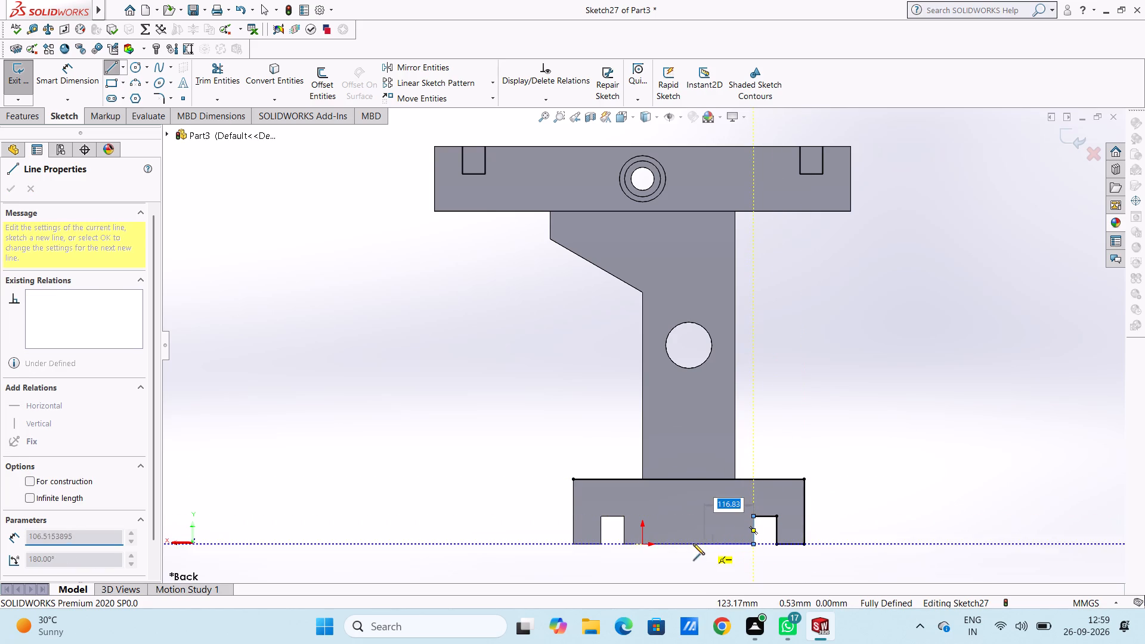
Trace the bottom edge between the notches, the 50 mm wide second notch, the 60 mm foot and the 140 mm closing side.
left_click(623, 545)
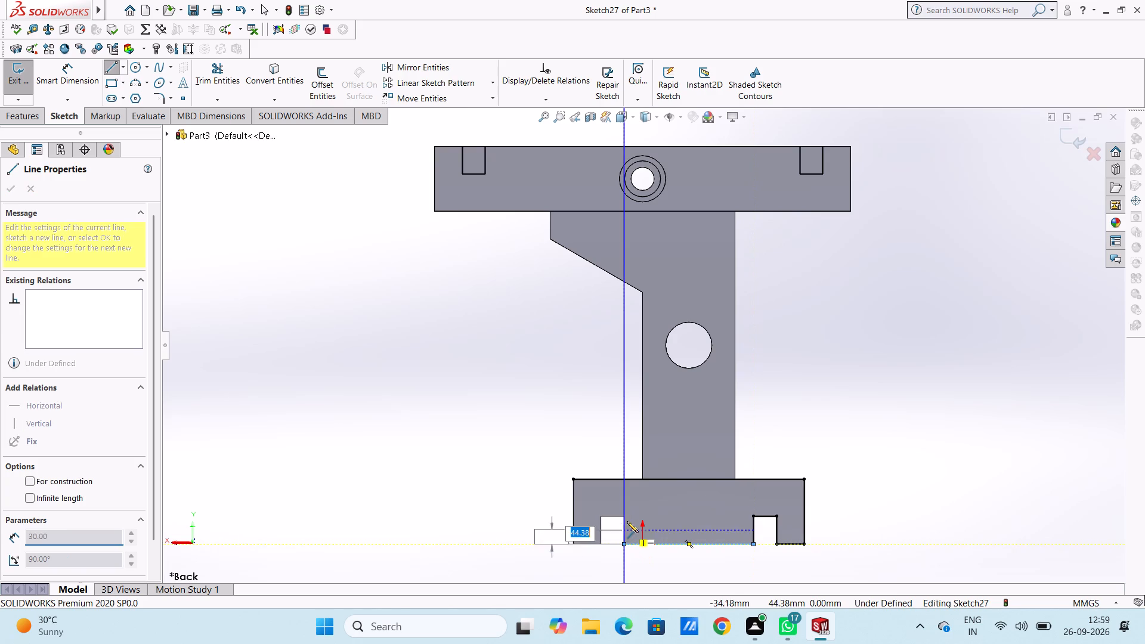
left_click(627, 518)
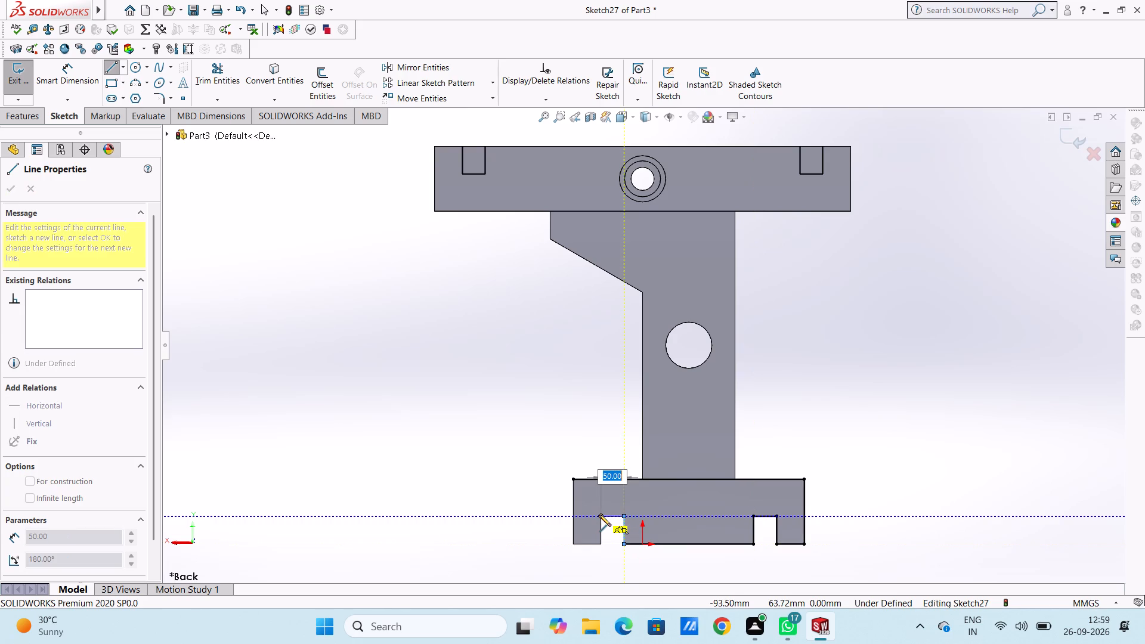
left_click(599, 515)
left_click(600, 546)
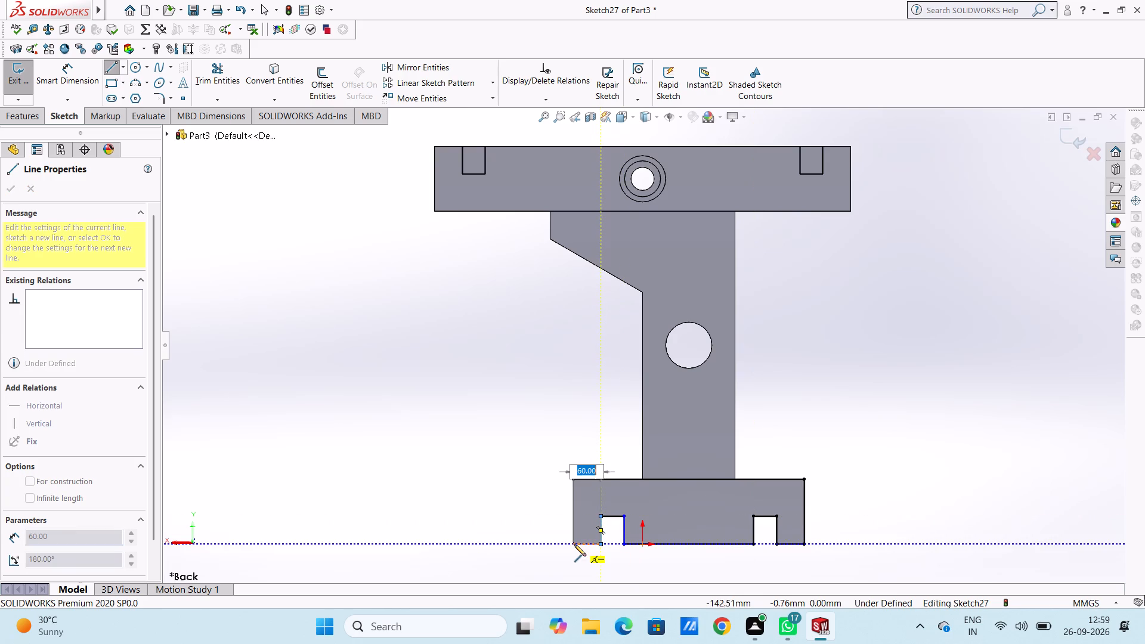
left_click(570, 544)
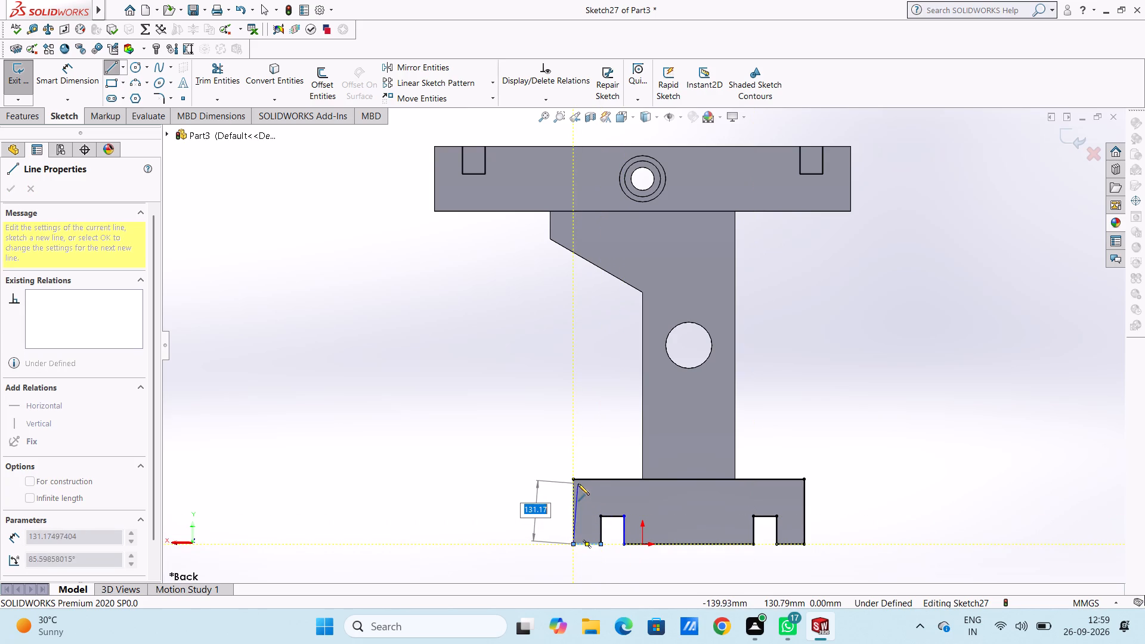
left_click(574, 480)
key("Escape")
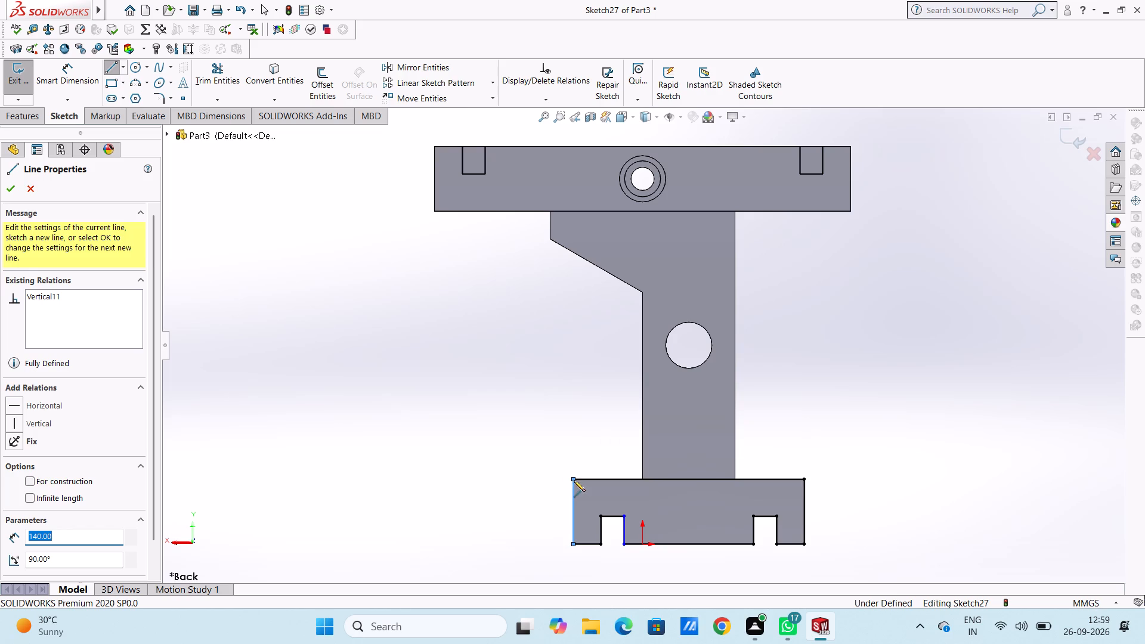
key("Escape")
key("Escape")
key("Escape")
key("Escape")
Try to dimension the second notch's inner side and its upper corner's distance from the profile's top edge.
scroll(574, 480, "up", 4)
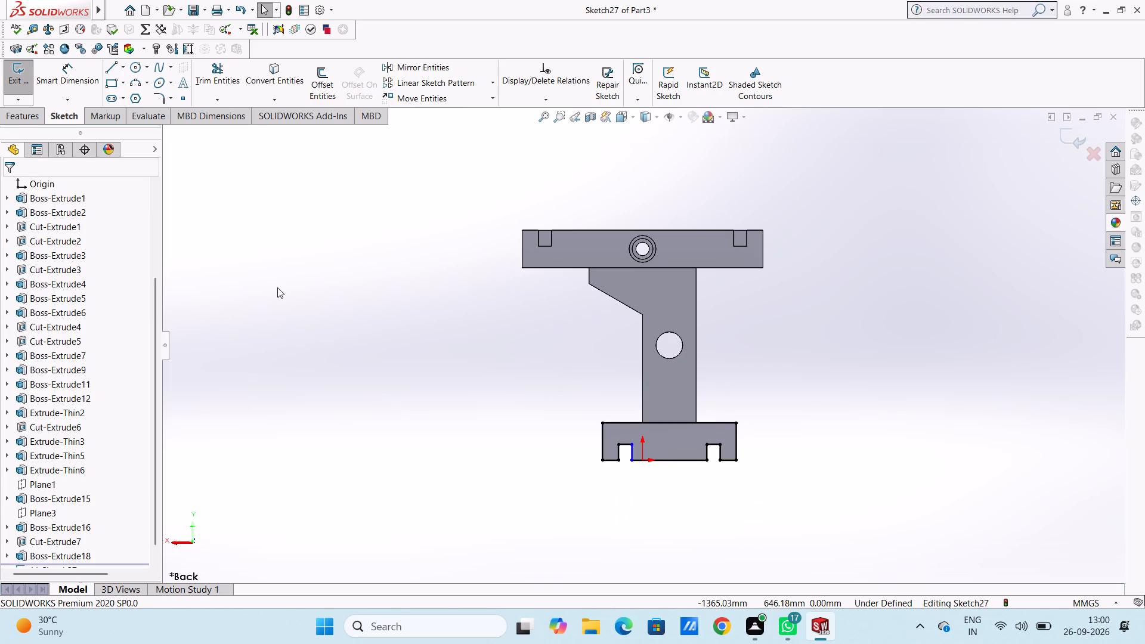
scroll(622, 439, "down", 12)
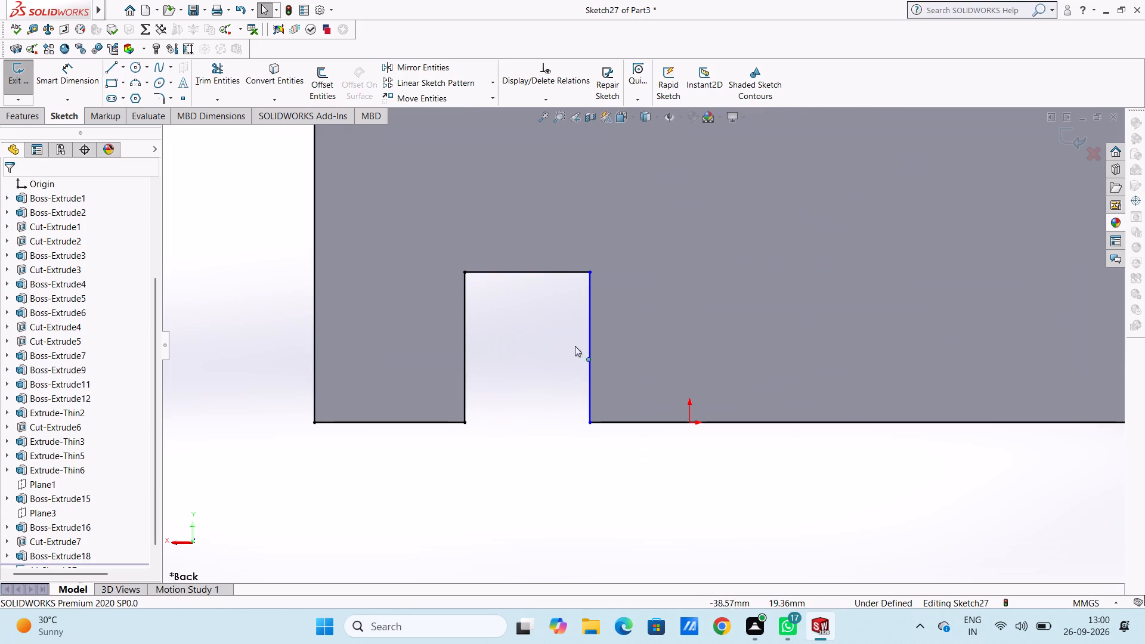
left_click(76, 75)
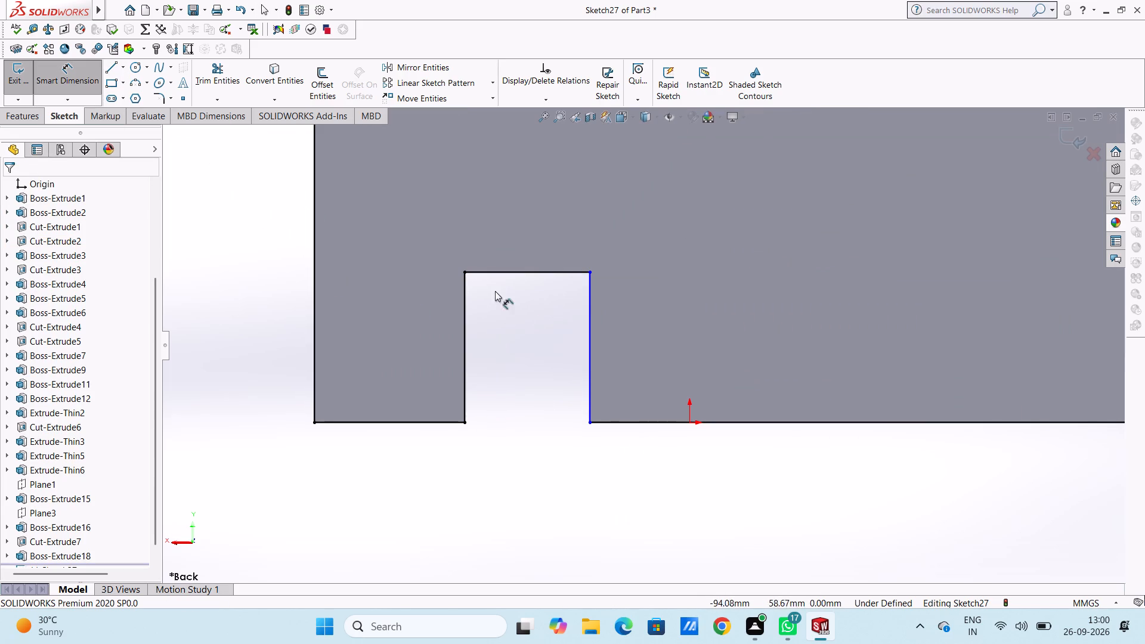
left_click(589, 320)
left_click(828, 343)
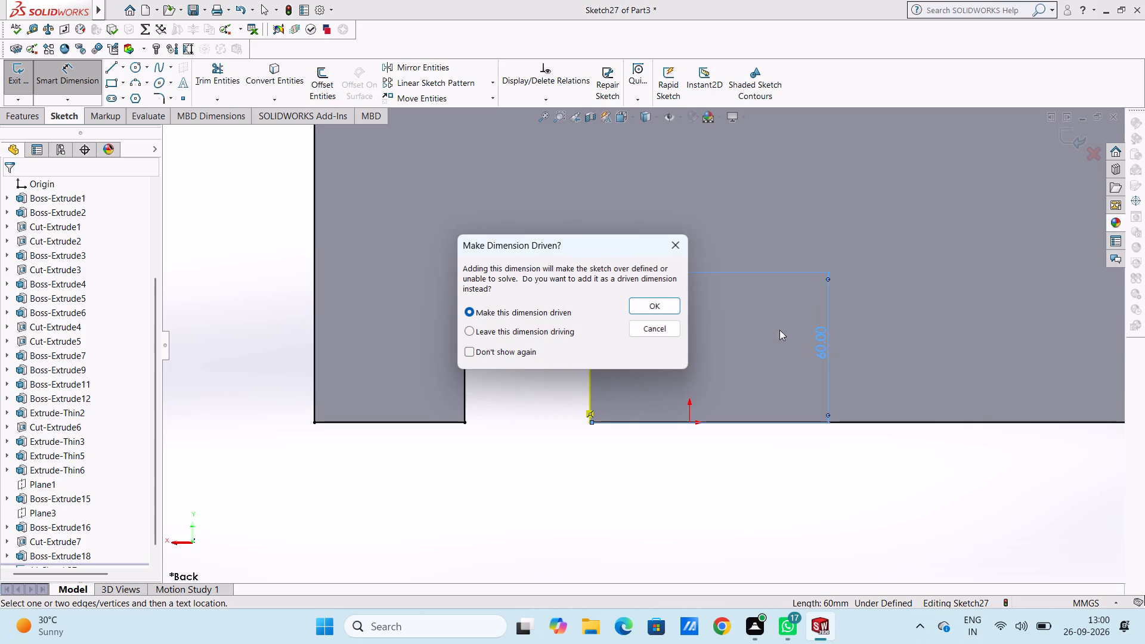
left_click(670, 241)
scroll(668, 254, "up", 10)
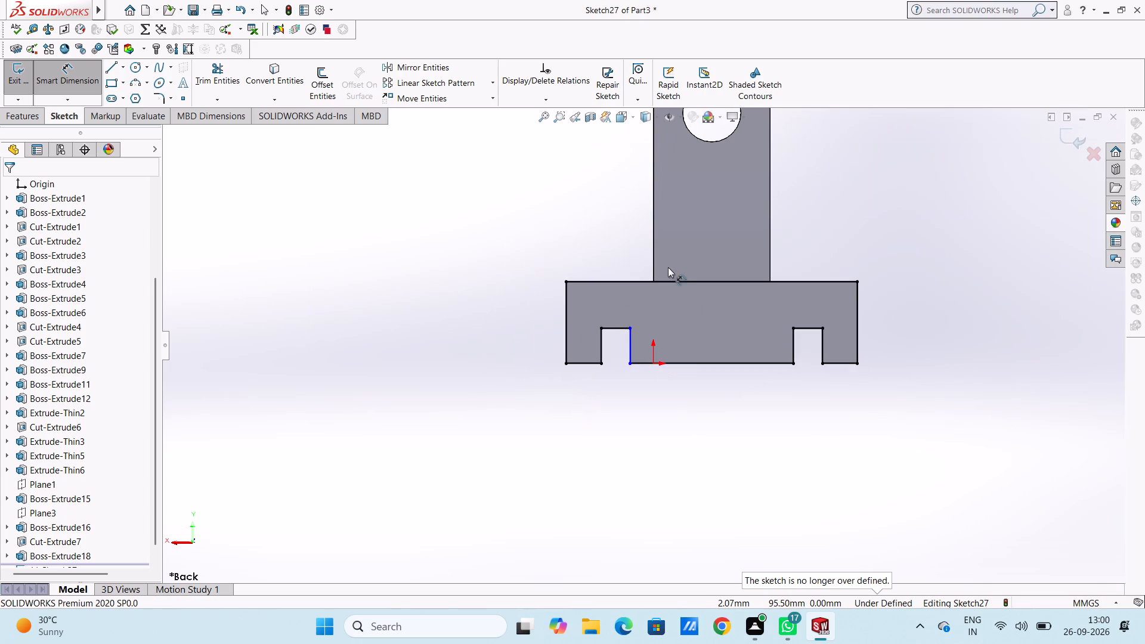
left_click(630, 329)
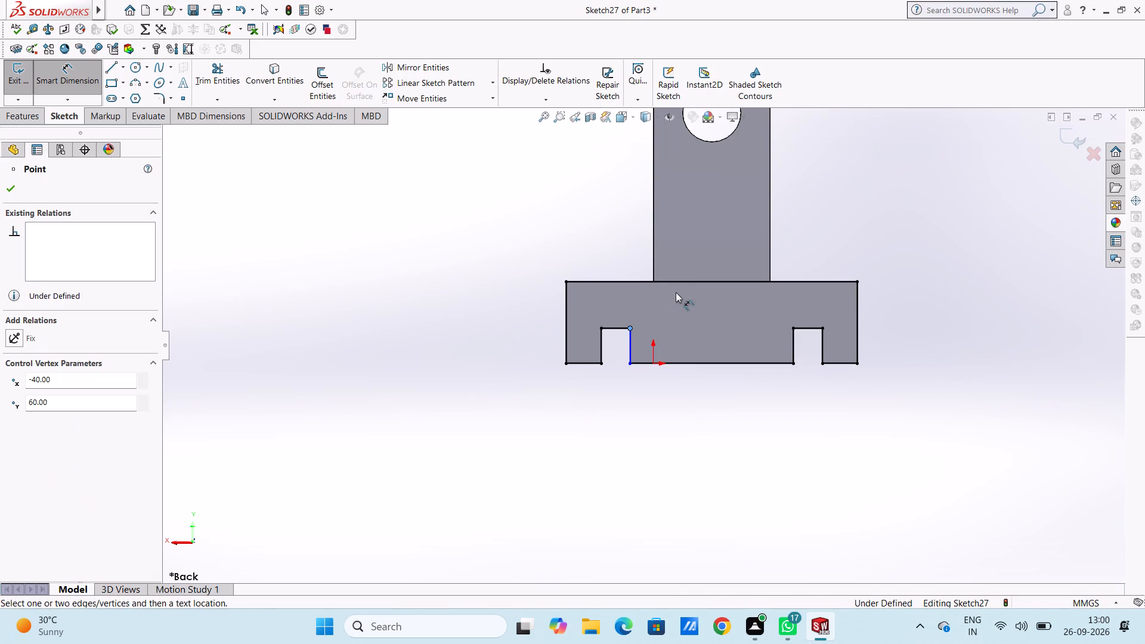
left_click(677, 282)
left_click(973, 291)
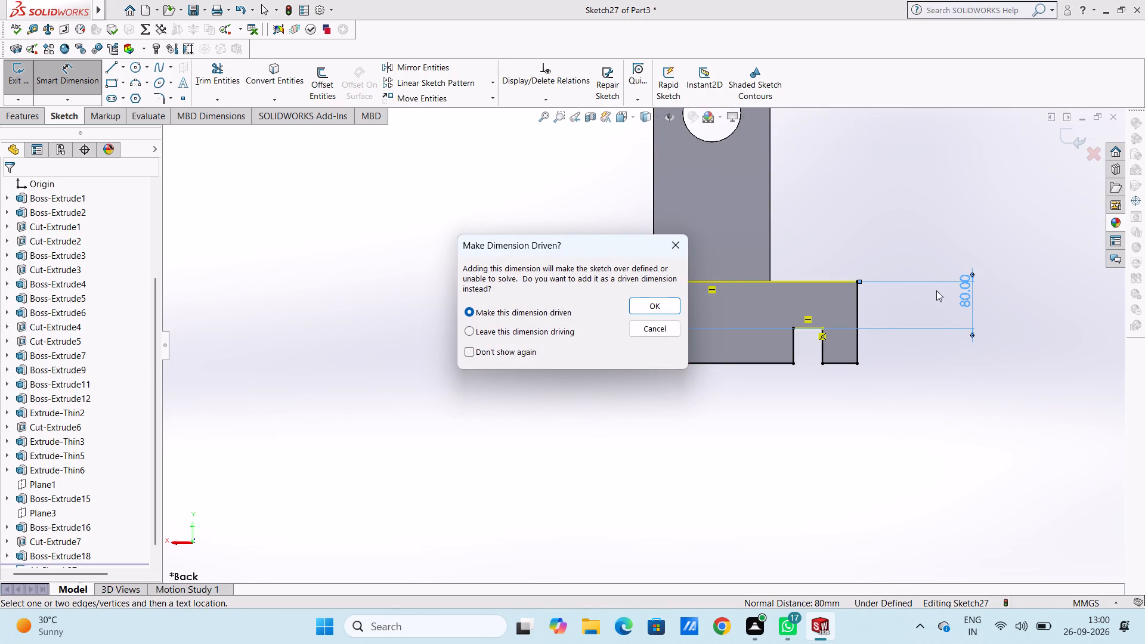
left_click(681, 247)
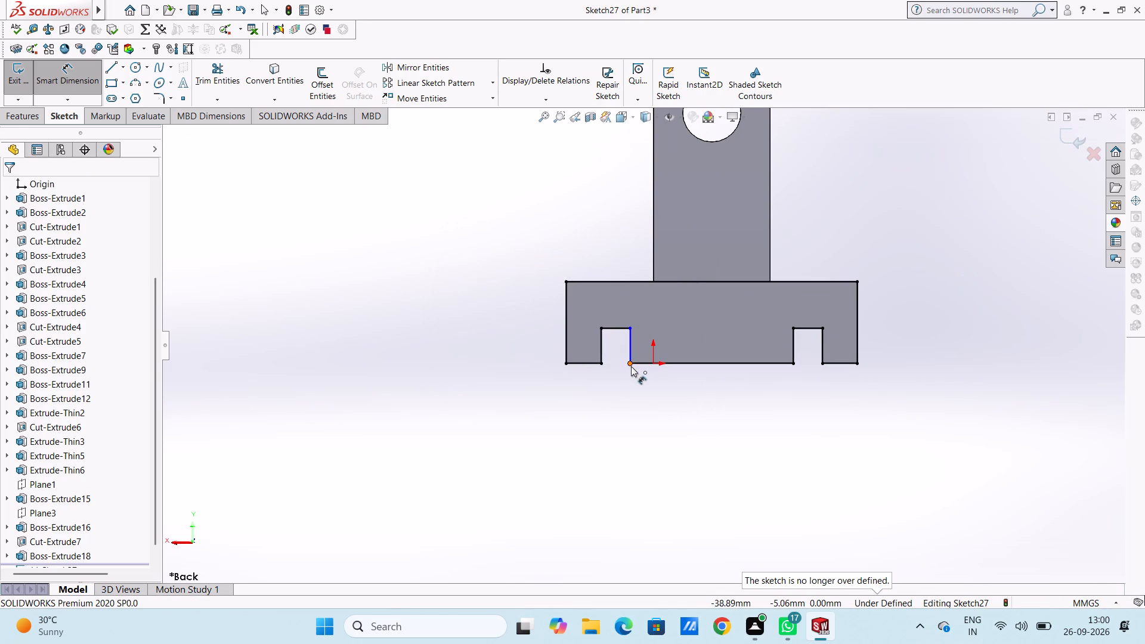
Dimension the bottom edge between the two notches' inner corners at 280 mm.
left_click(631, 366)
left_click(794, 364)
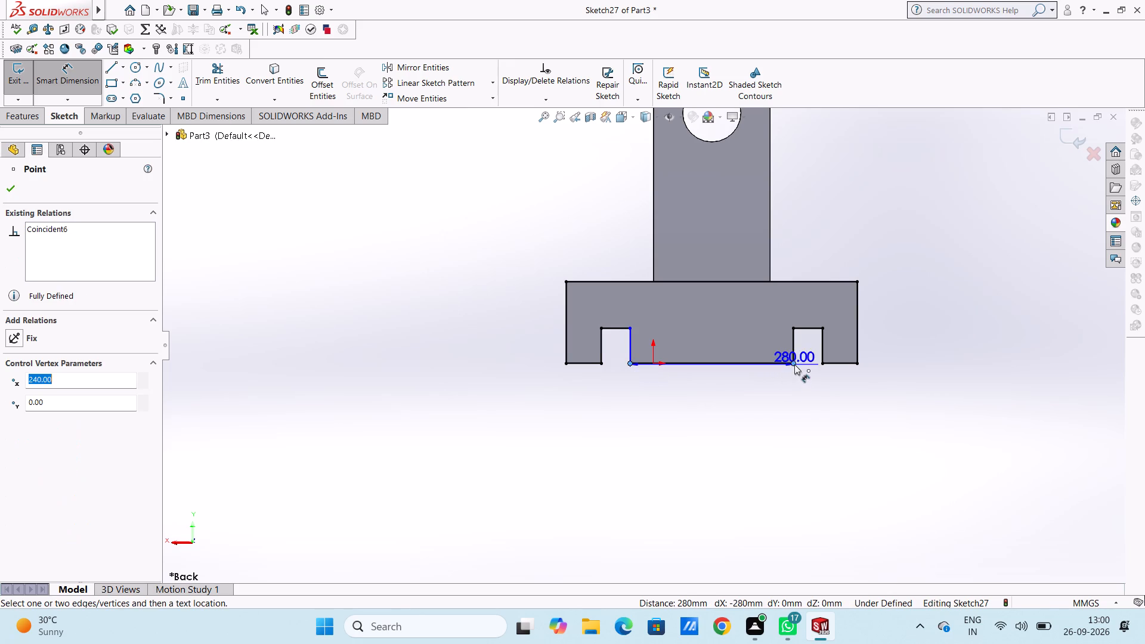
left_click(736, 463)
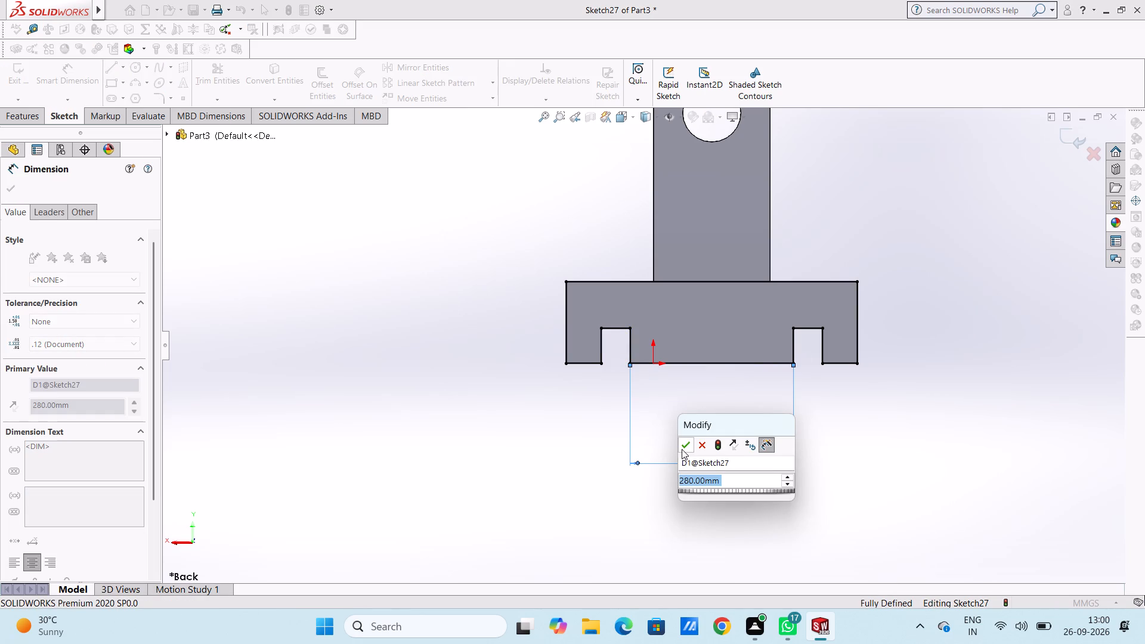
left_click(682, 448)
left_click(539, 457)
Extrude the notched profile 140 mm blind in the reversed direction under the rear bracket column, with merged result.
middle_click_drag(488, 359, 527, 385)
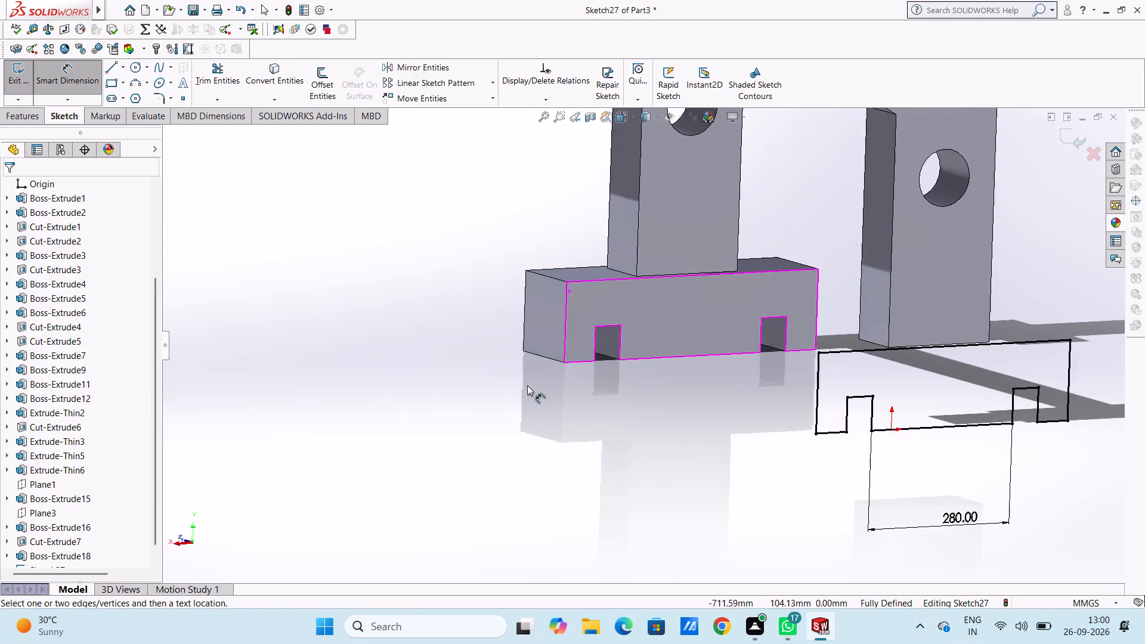
left_click(8, 119)
left_click(21, 88)
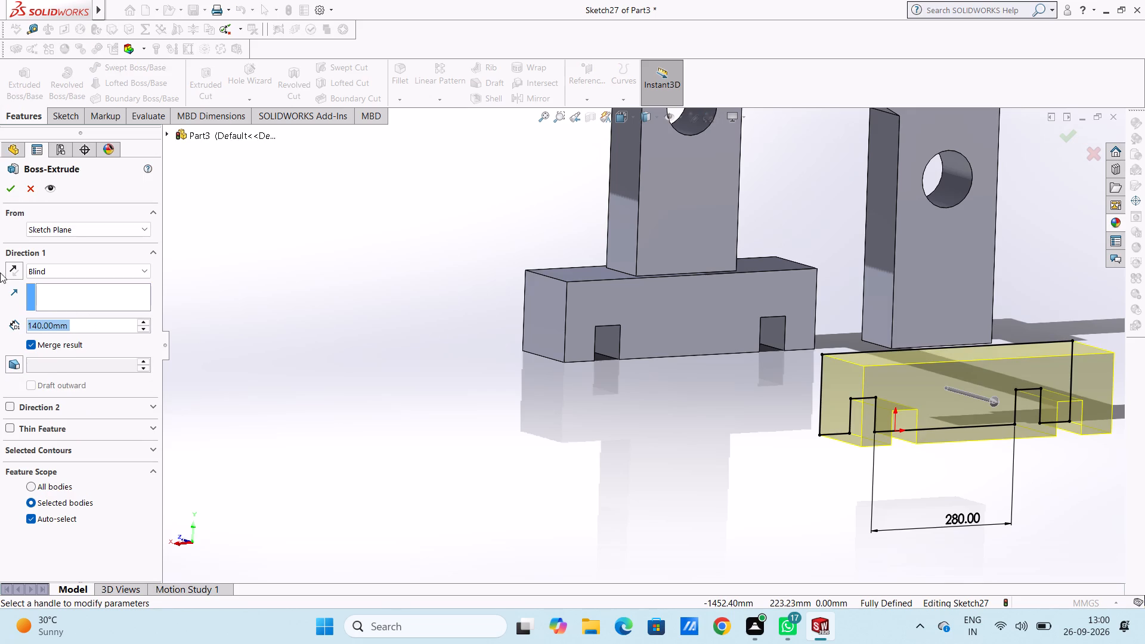
left_click(9, 268)
left_click(8, 189)
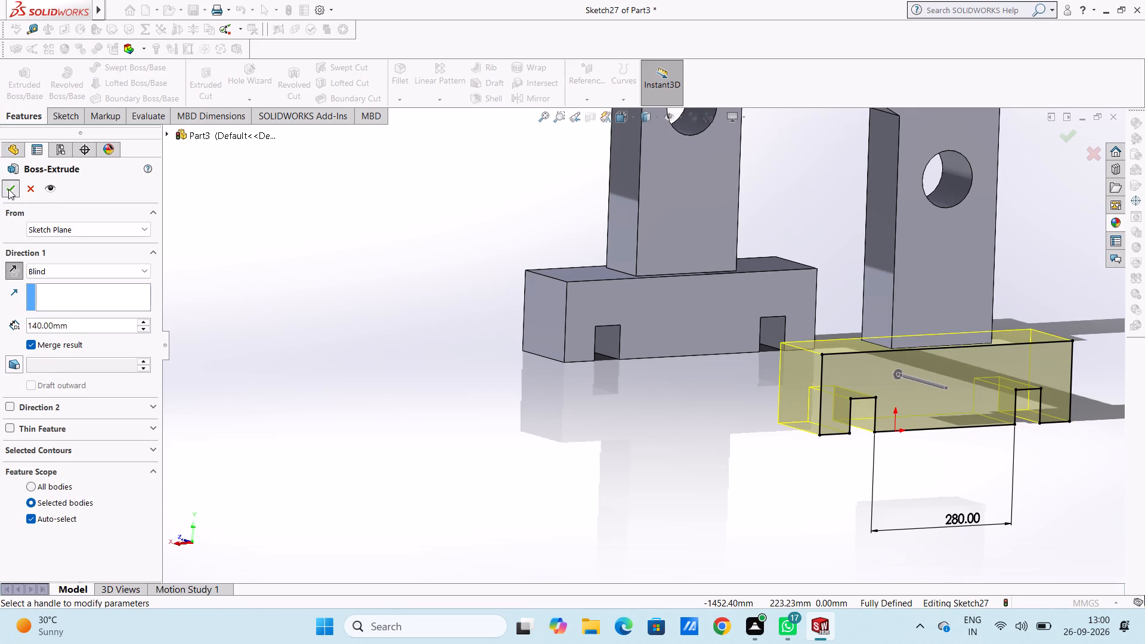
left_click(462, 323)
Start a sketch on the end face of one base block, seen in the Left view.
scroll(458, 335, "up", 4)
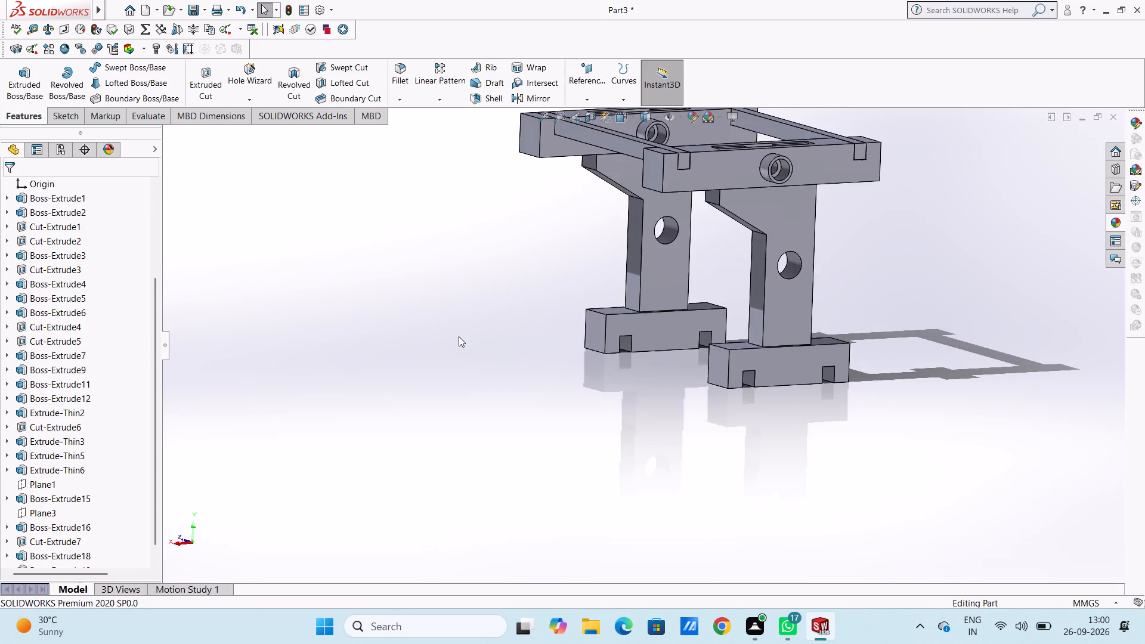
middle_click_drag(484, 348, 552, 365)
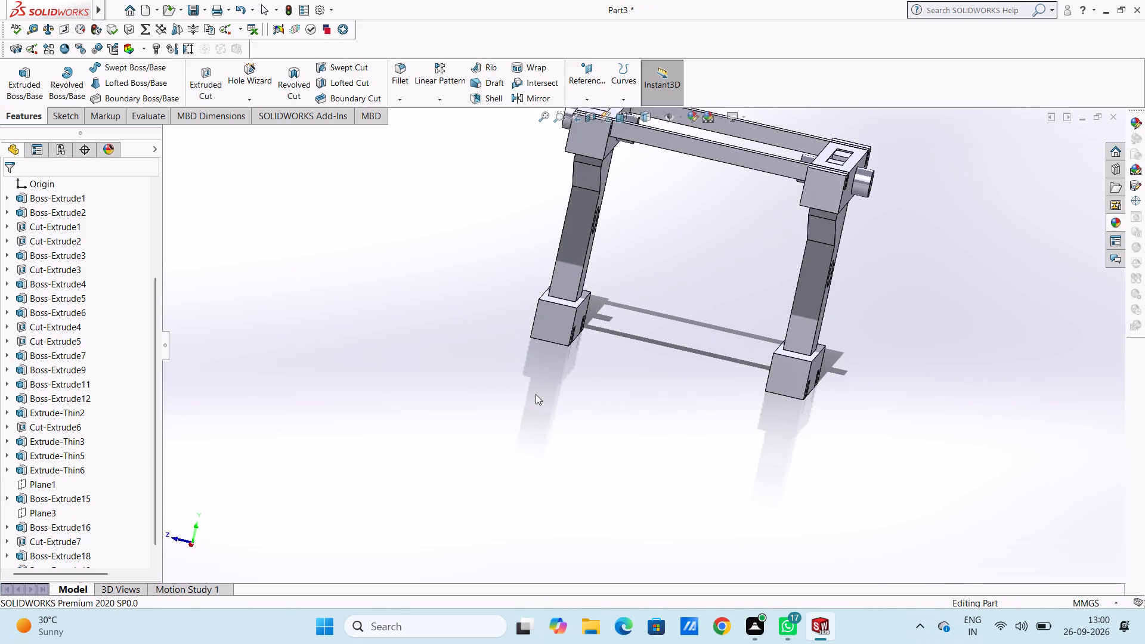
key("ctrl+3")
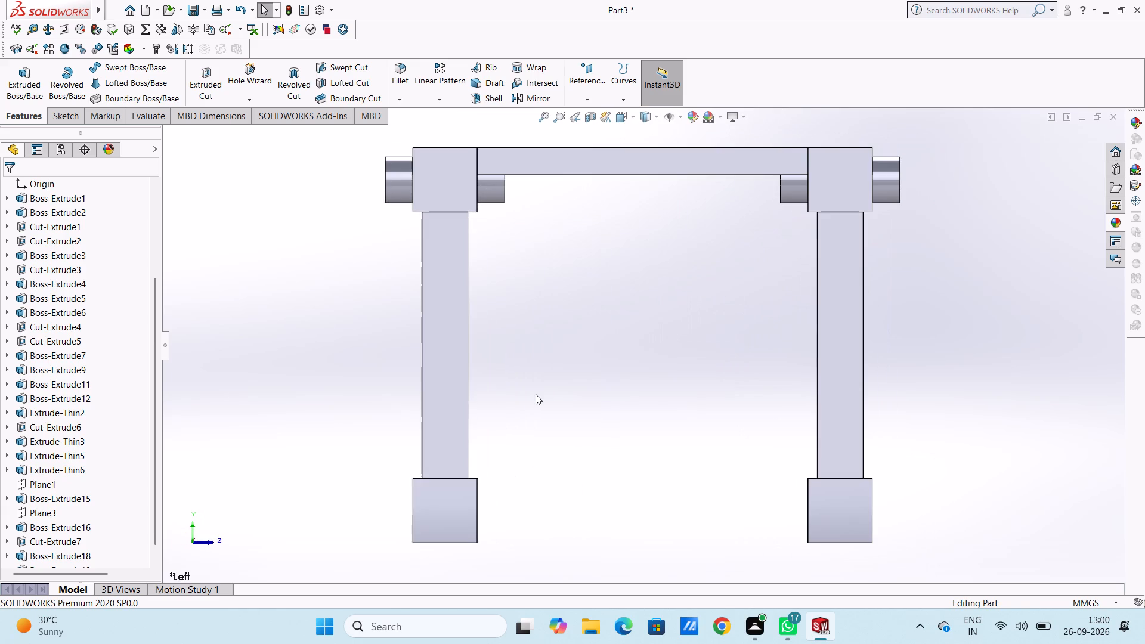
scroll(589, 321, "up", 2)
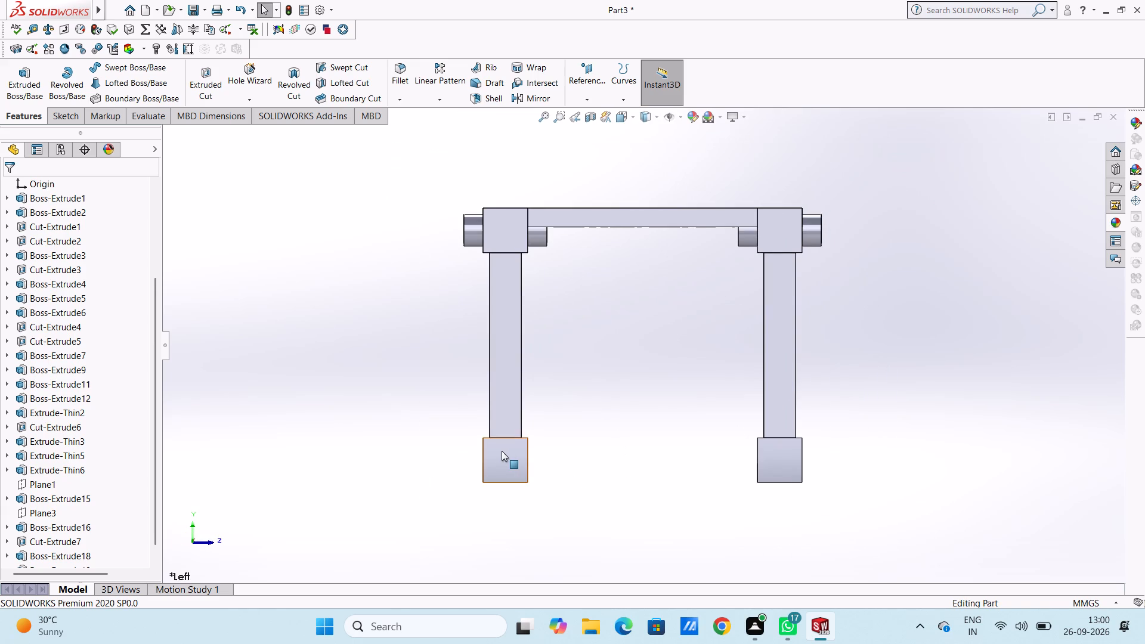
left_click(502, 451)
left_click(554, 413)
left_click(580, 367)
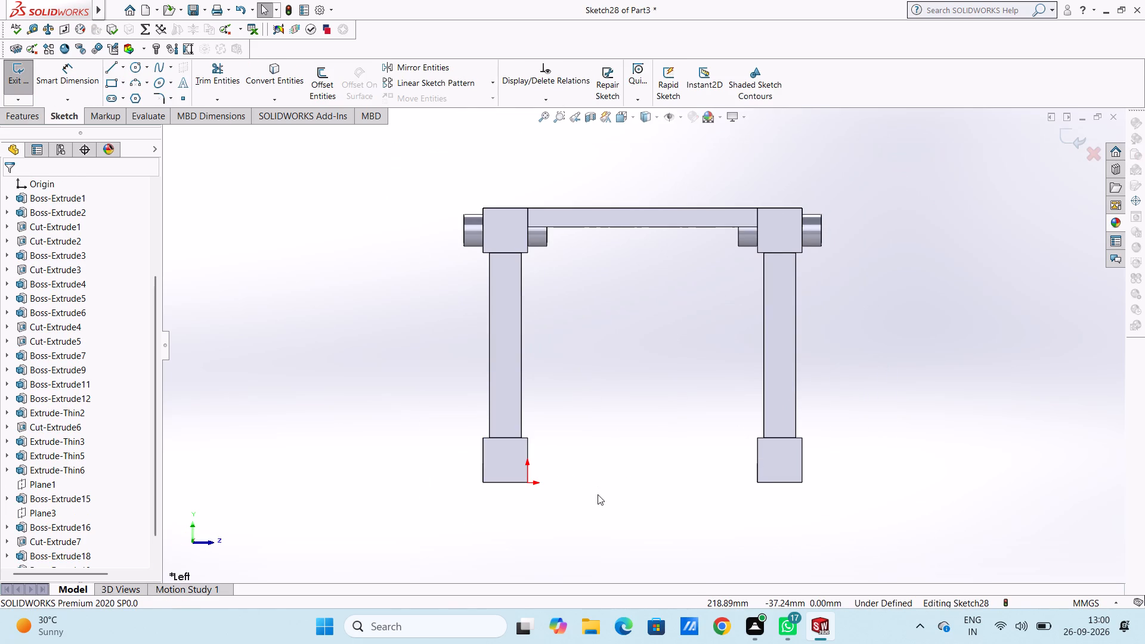
Sketch a 60 mm square on the base's end face, starting with a 30 mm line from the bottom edge's midpoint.
scroll(598, 494, "down", 2)
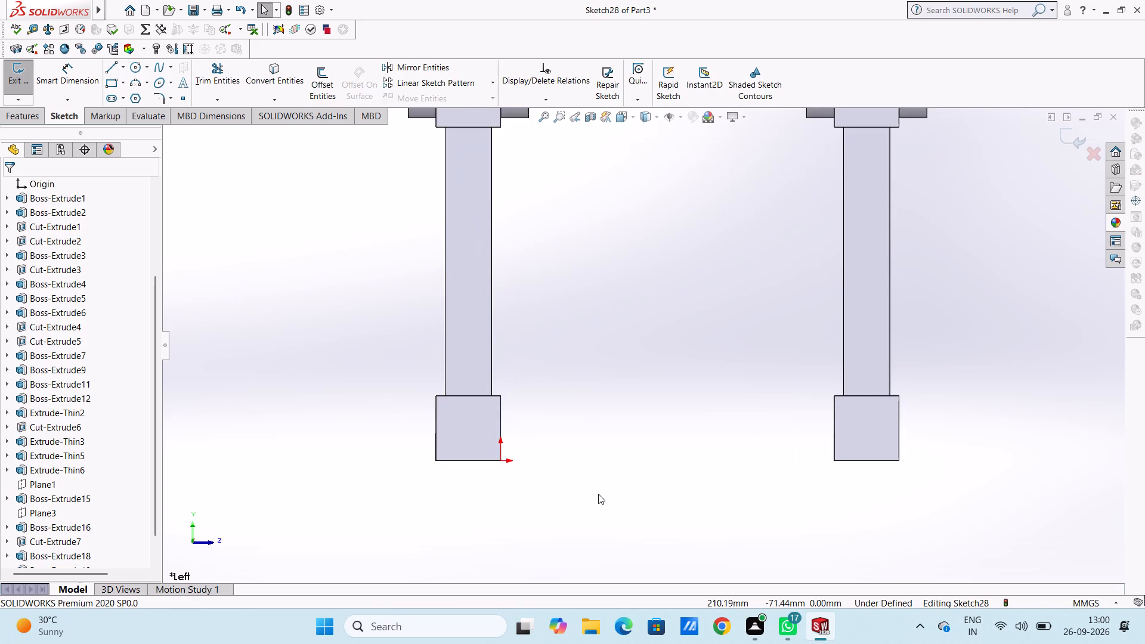
scroll(598, 494, "up", 2)
scroll(589, 448, "down", 3)
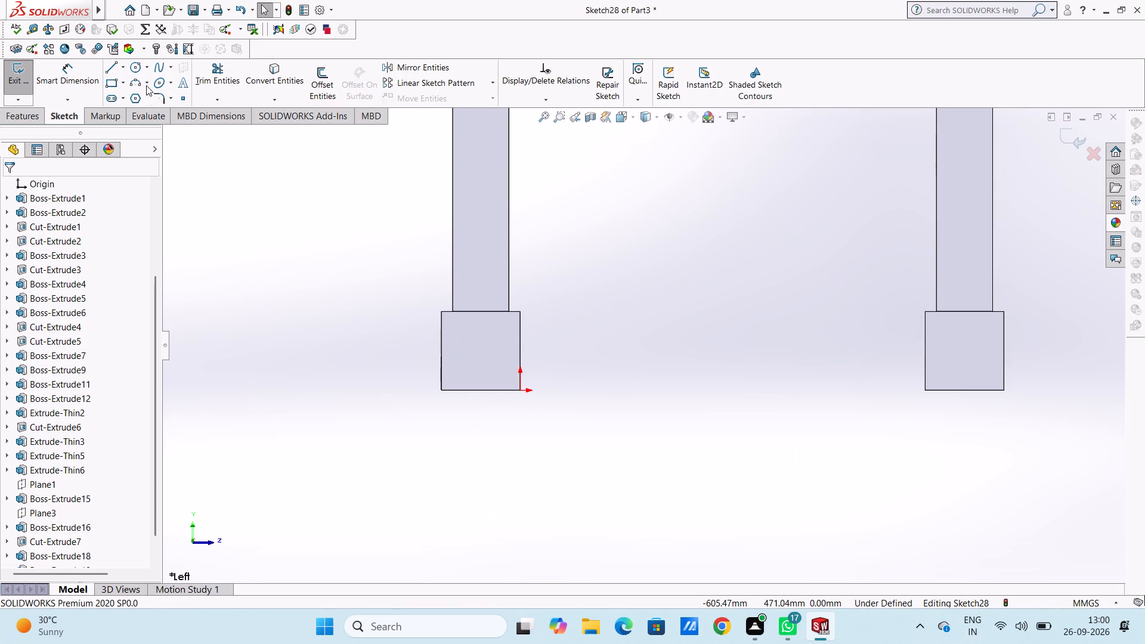
left_click(112, 70)
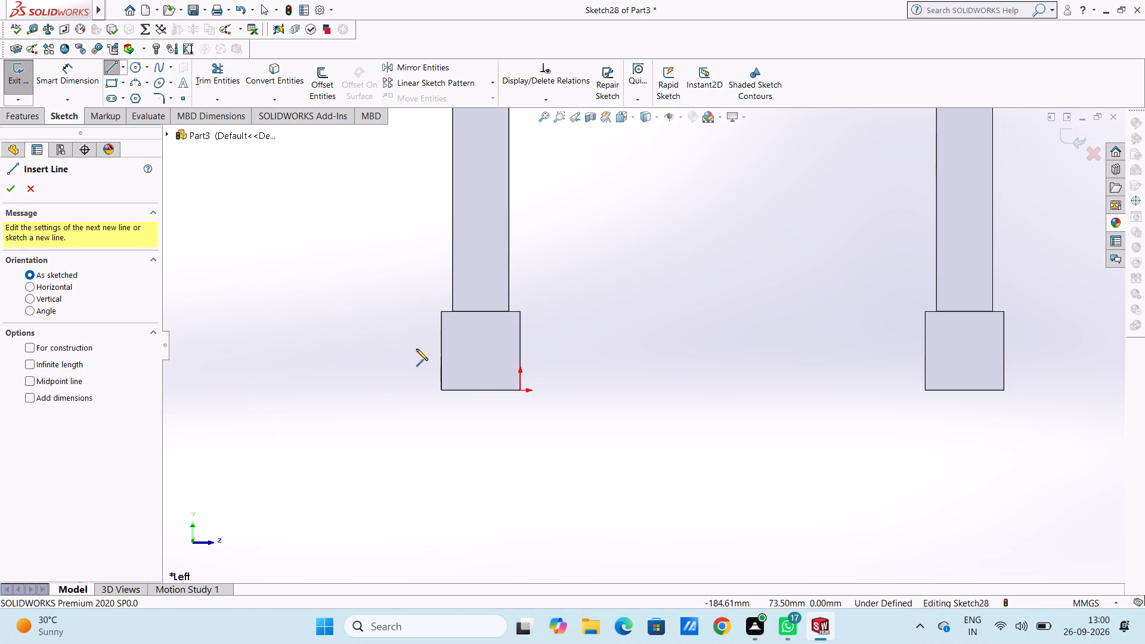
left_click(479, 389)
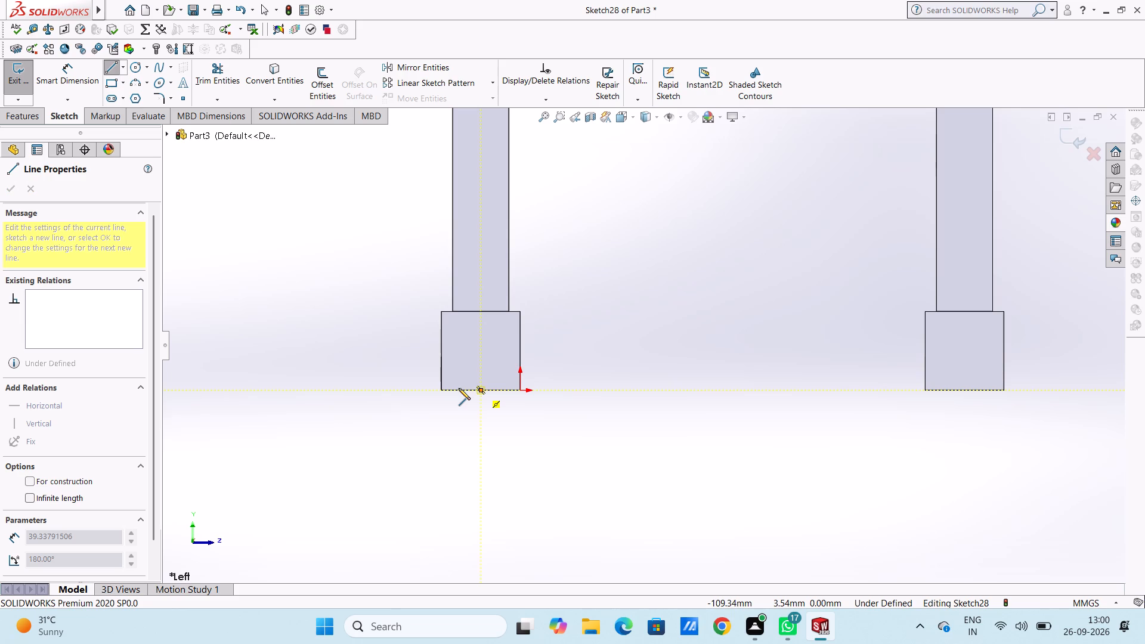
type("30")
key("Return")
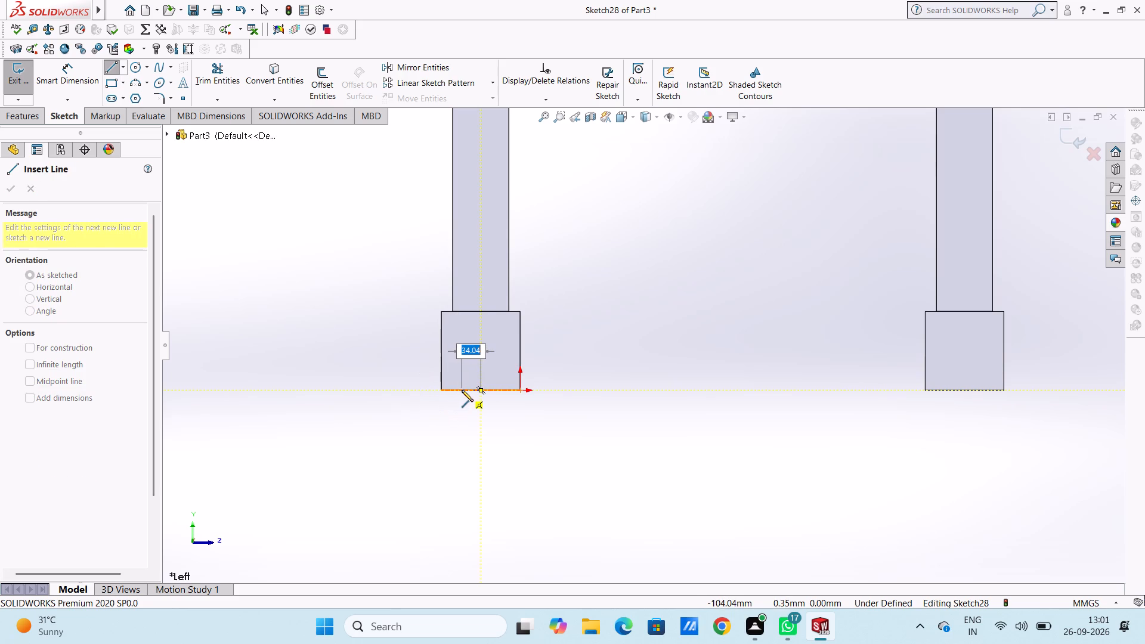
type("30")
key("Return")
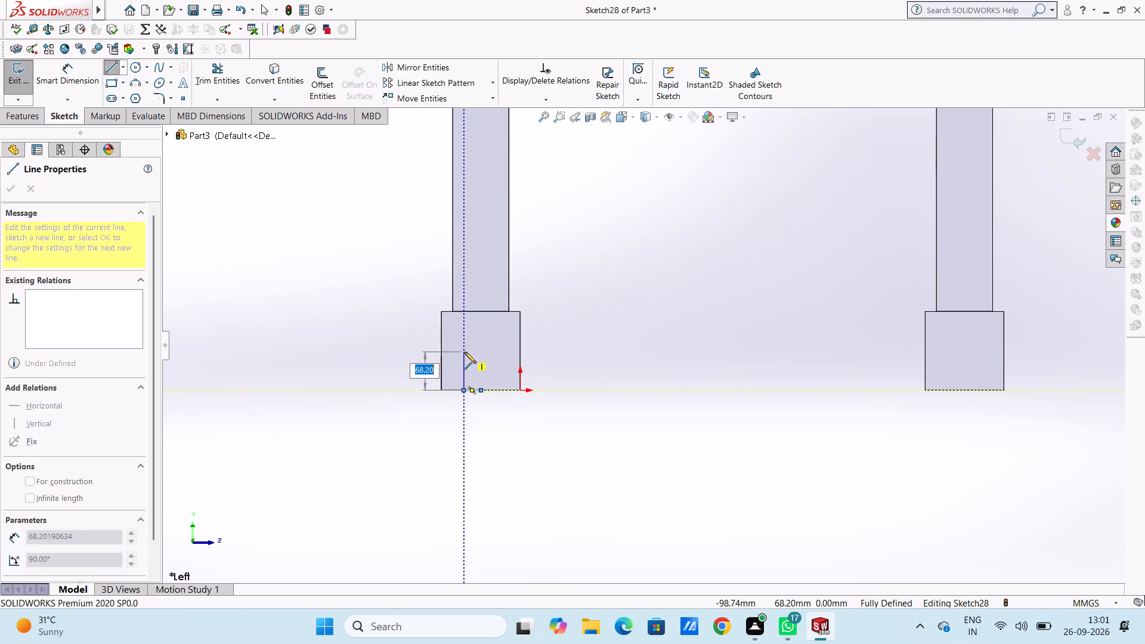
type("60")
key("Return")
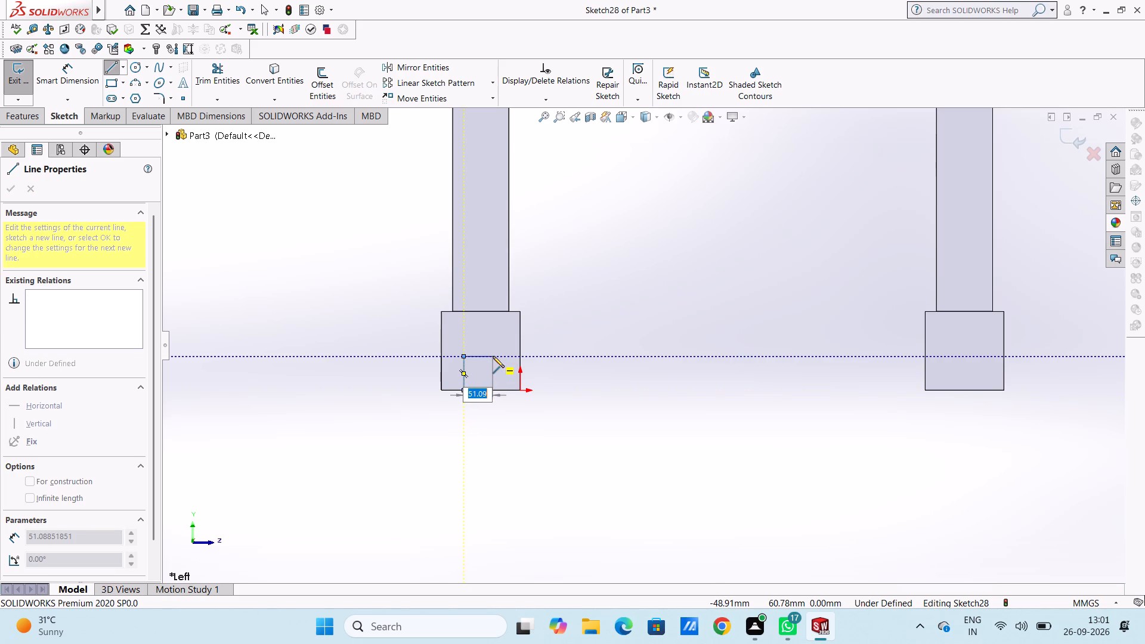
type("60")
key("Return")
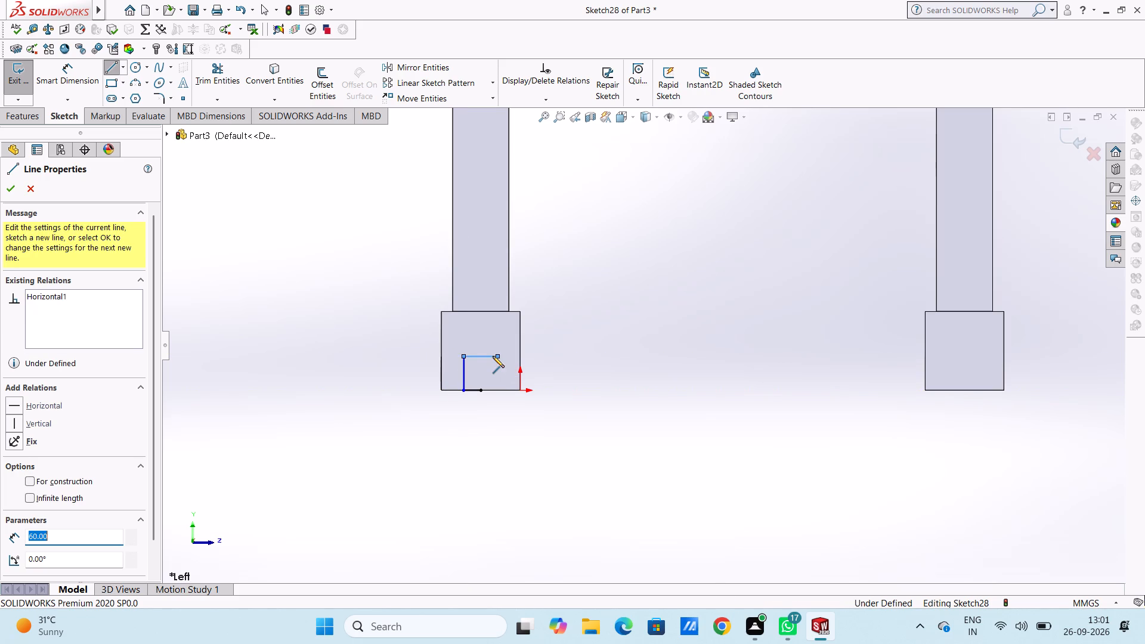
left_click(497, 389)
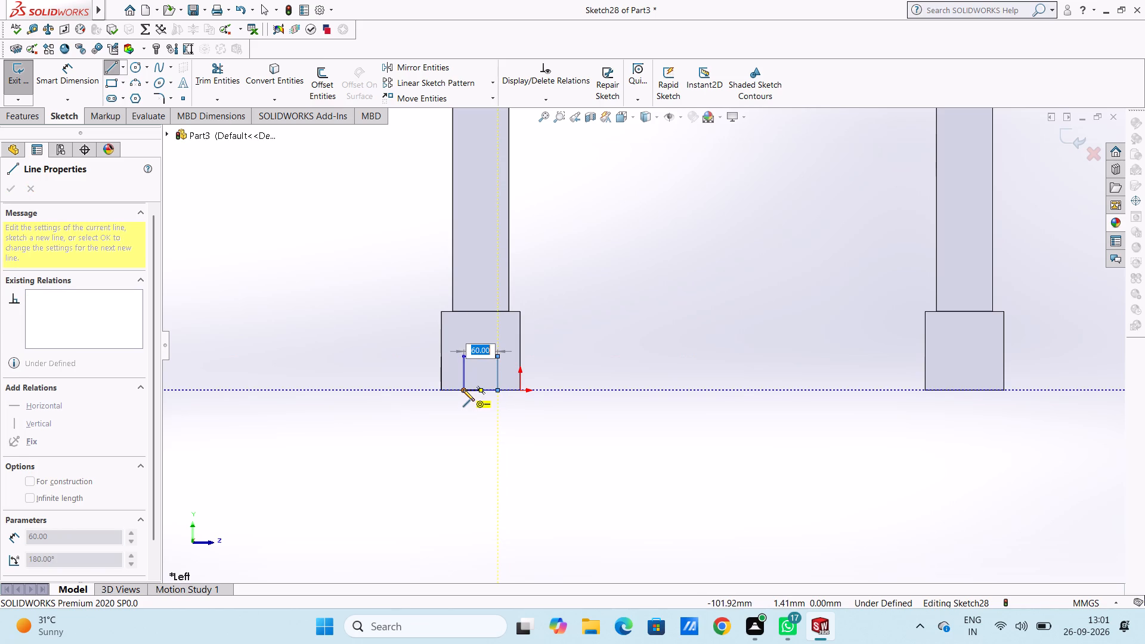
left_click(463, 389)
key("Escape")
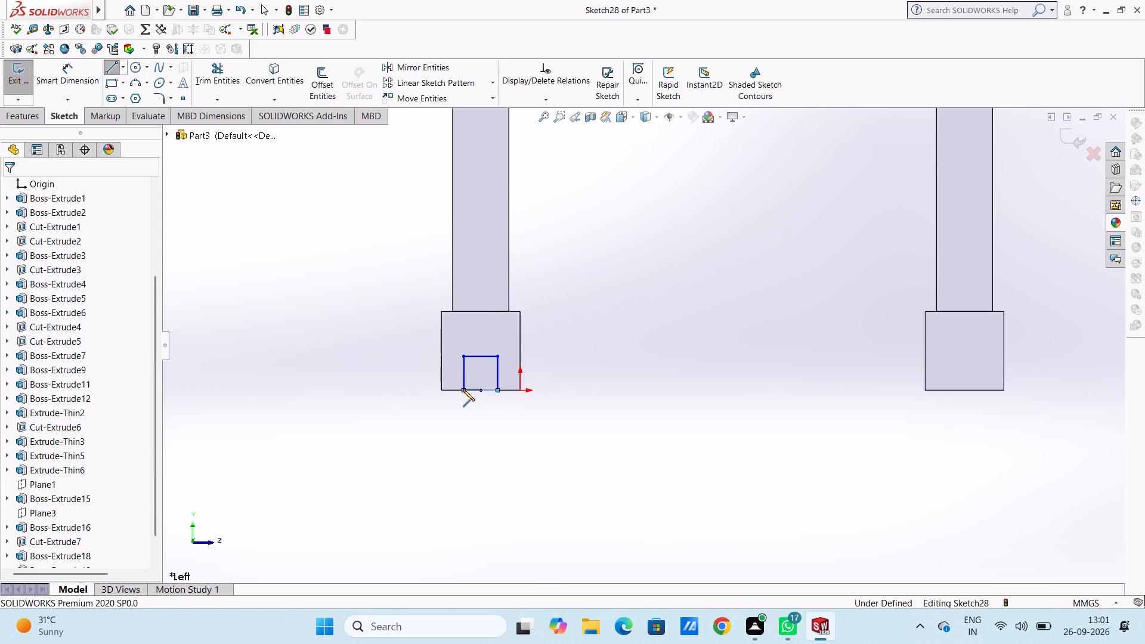
key("Escape")
key("Escape")
Delete the 30 mm starting line that overlaps the square's bottom side.
left_click(473, 389)
key("Delete")
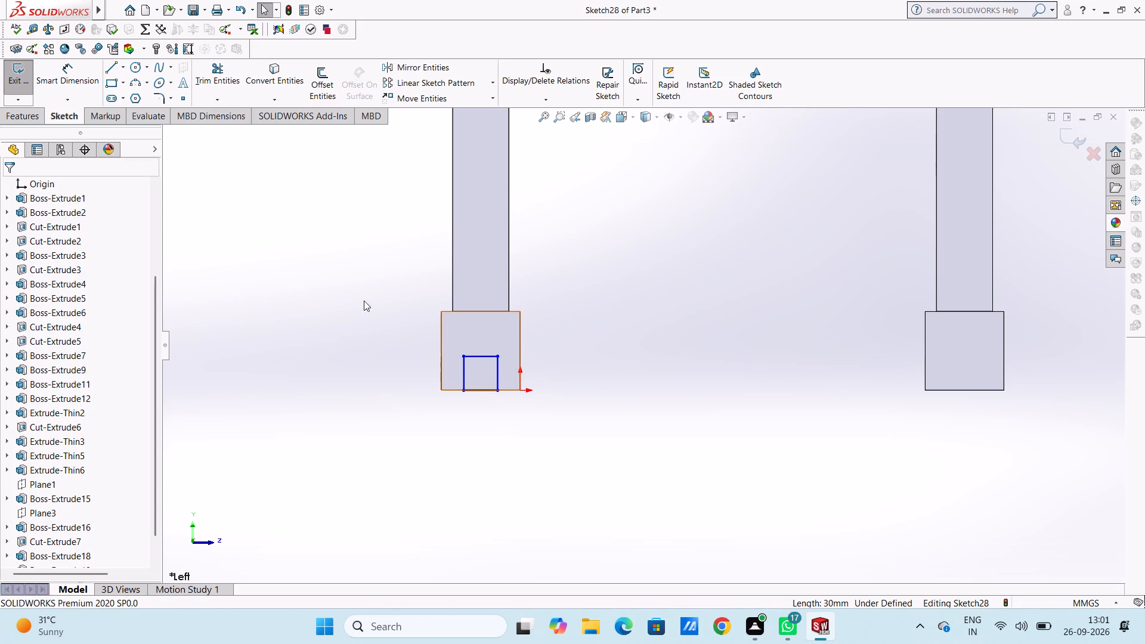
Dimension the square's top side and its vertical side at 60 mm each.
left_click(67, 78)
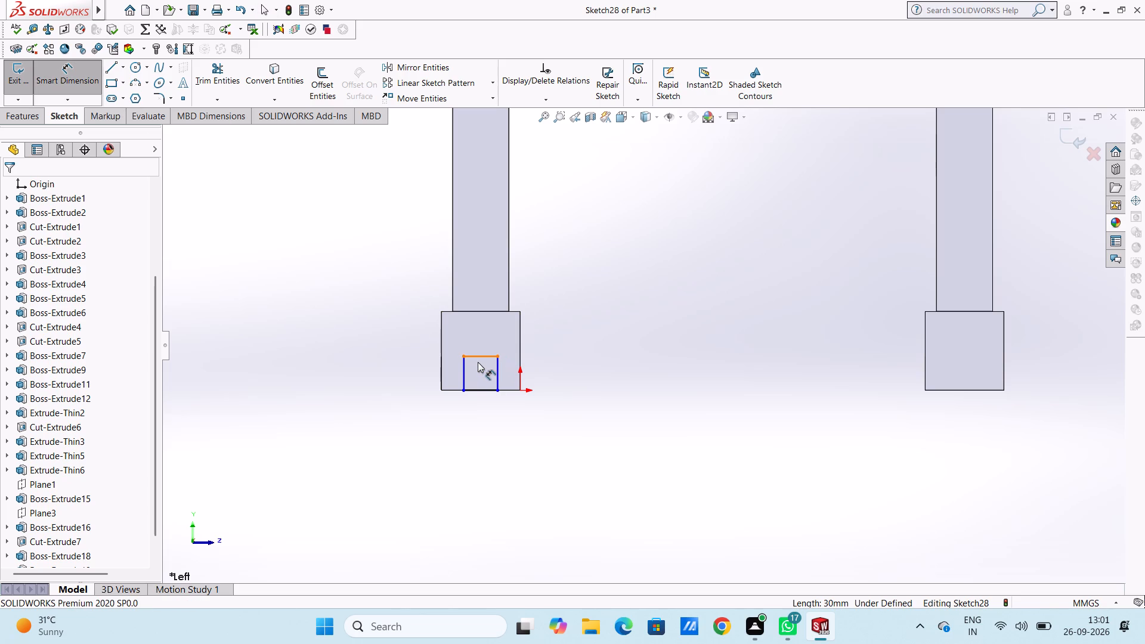
left_click(479, 359)
left_click(500, 233)
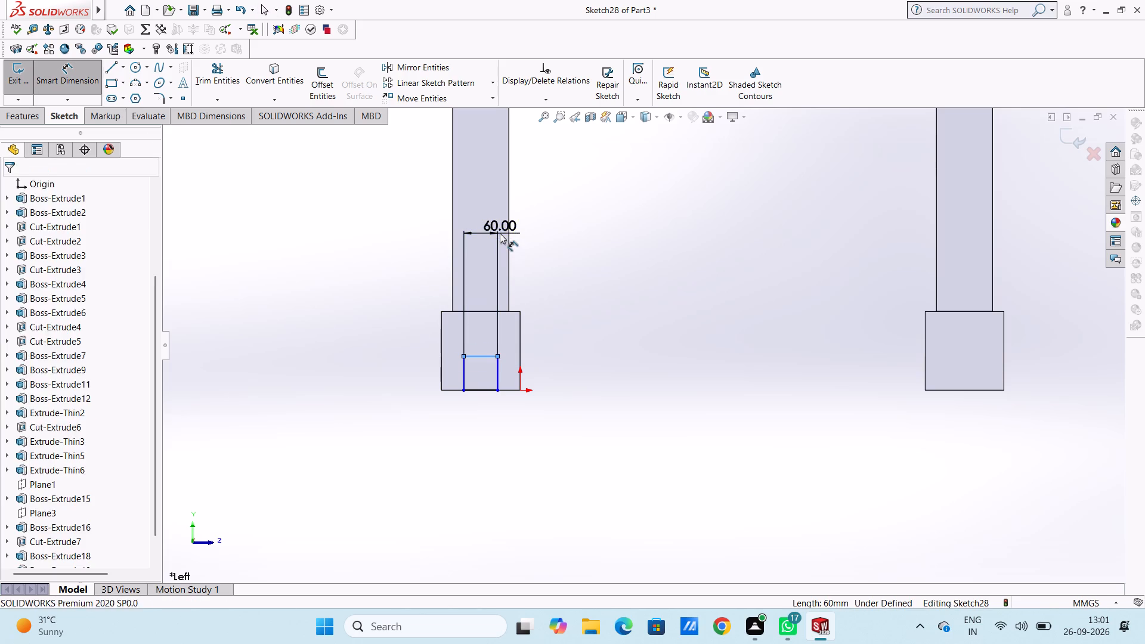
left_click(445, 215)
left_click(369, 239)
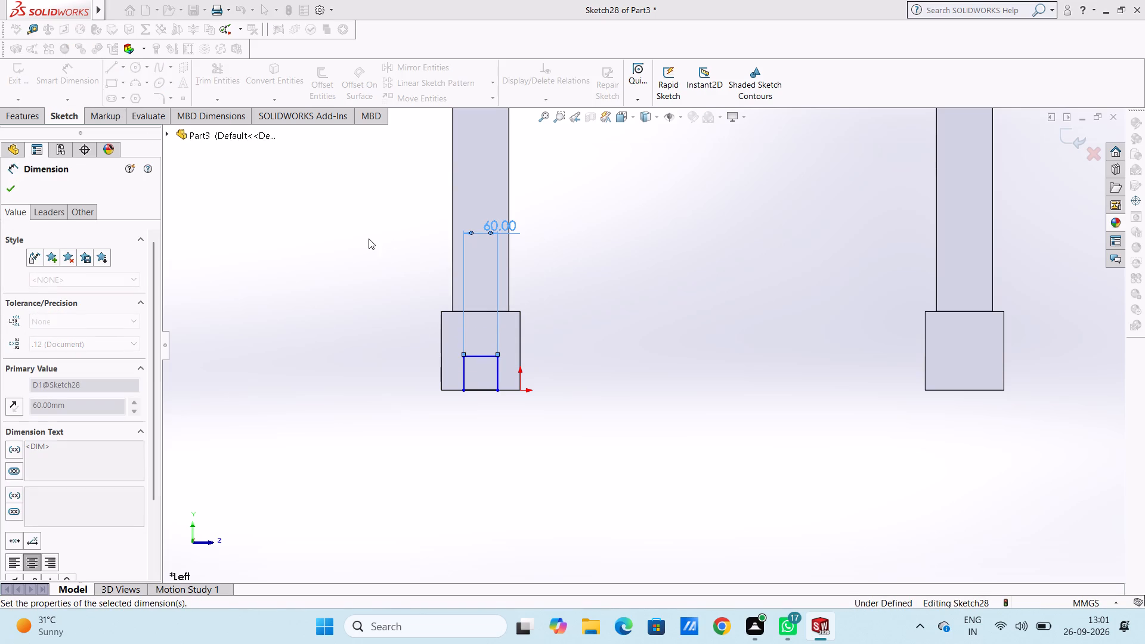
left_click(464, 367)
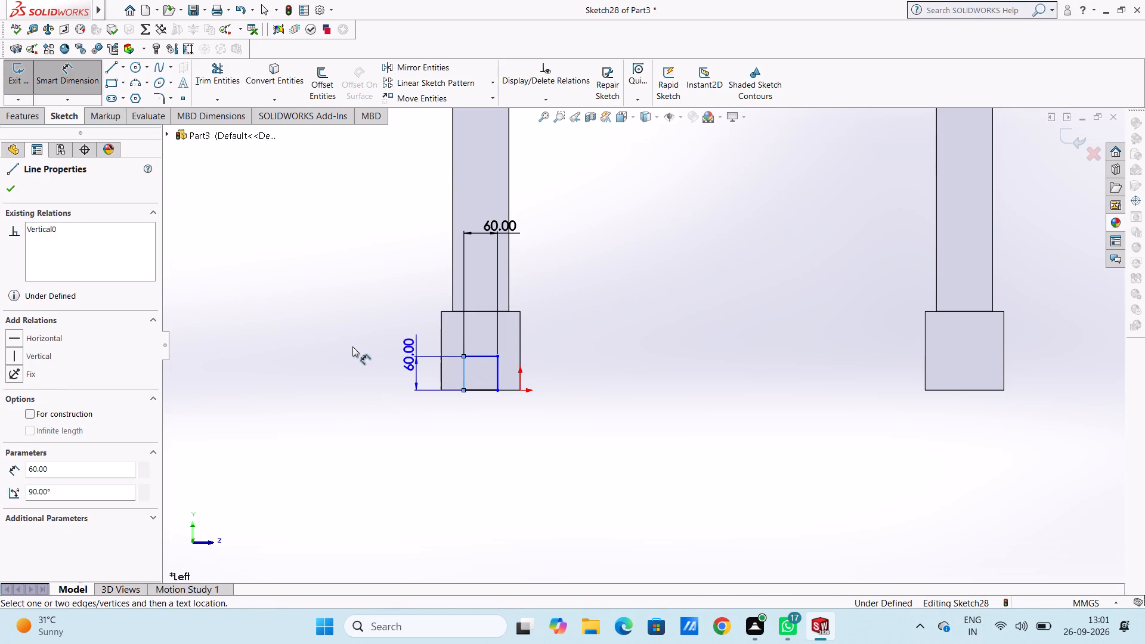
left_click(341, 346)
left_click(292, 326)
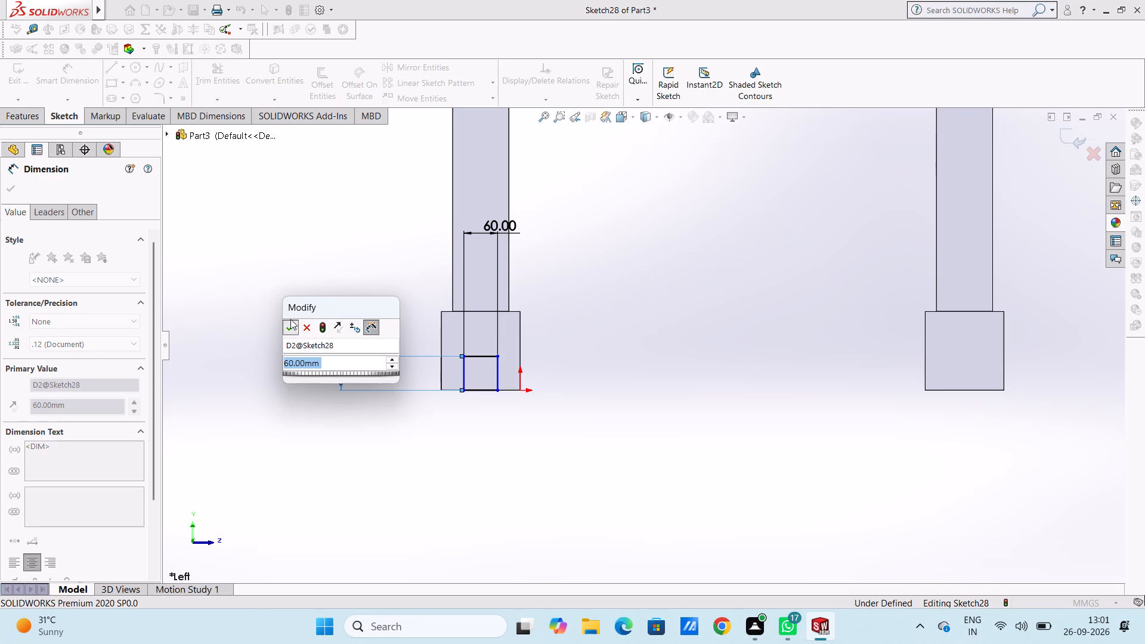
left_click(290, 302)
Dimension the distance between the base's outer vertical edge and the square's nearer side at 40 mm.
scroll(496, 398, "up", 3)
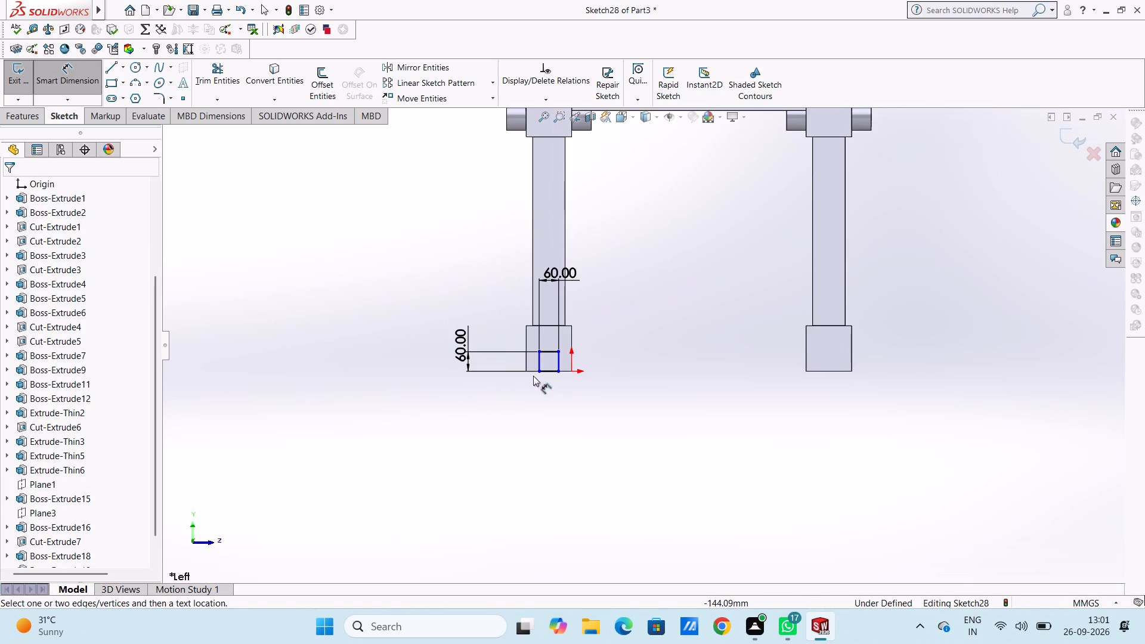
left_click(525, 363)
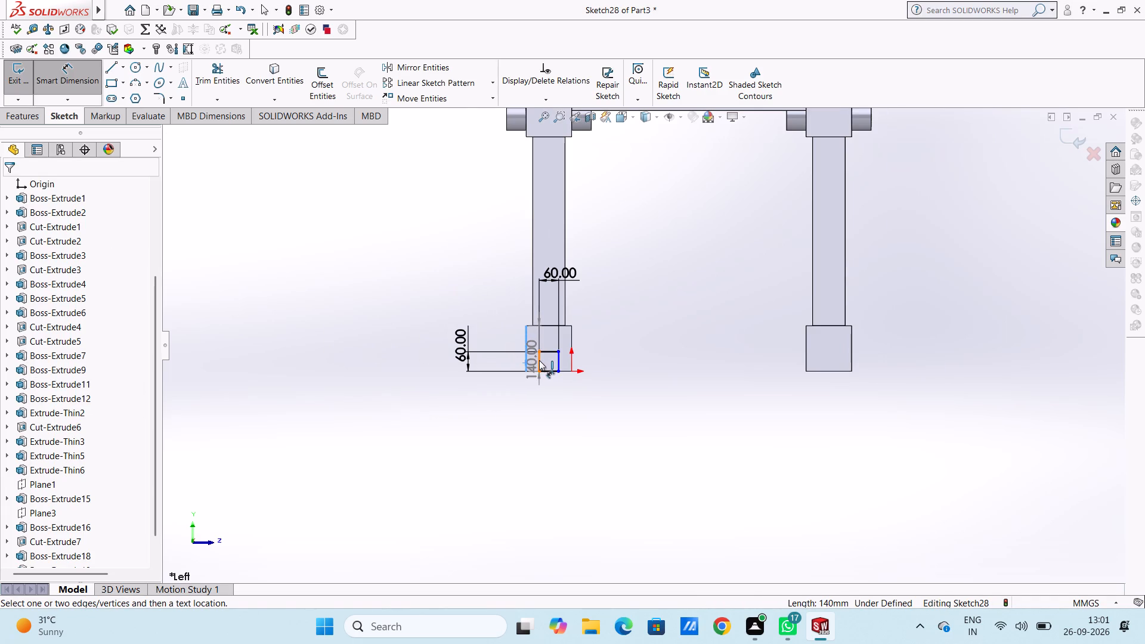
left_click(539, 360)
left_click(521, 472)
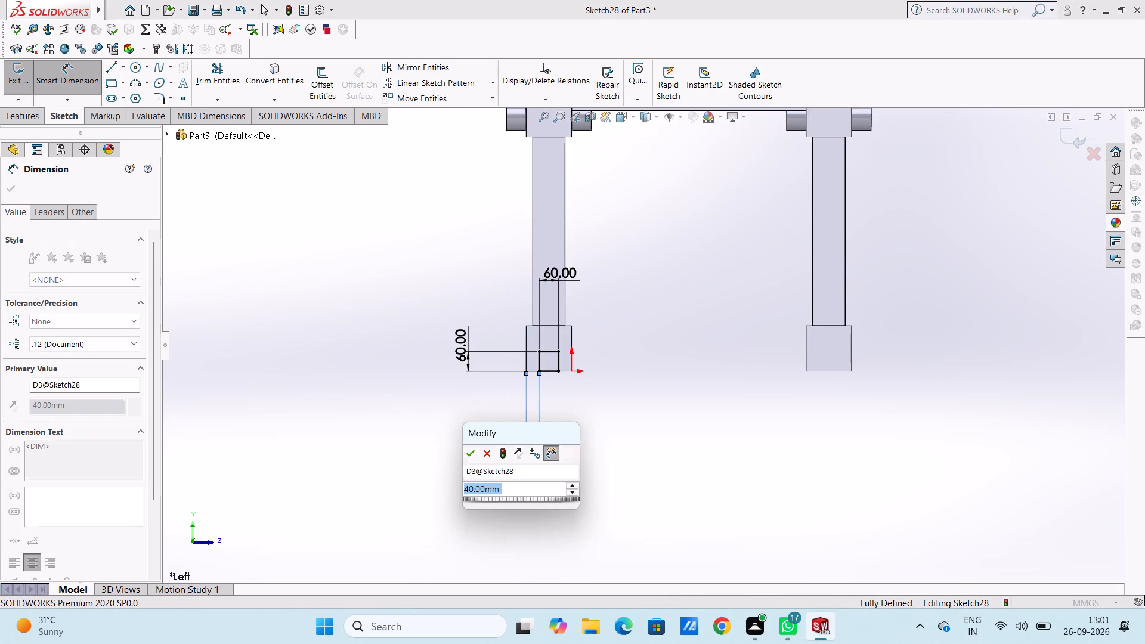
left_click(471, 455)
left_click(452, 439)
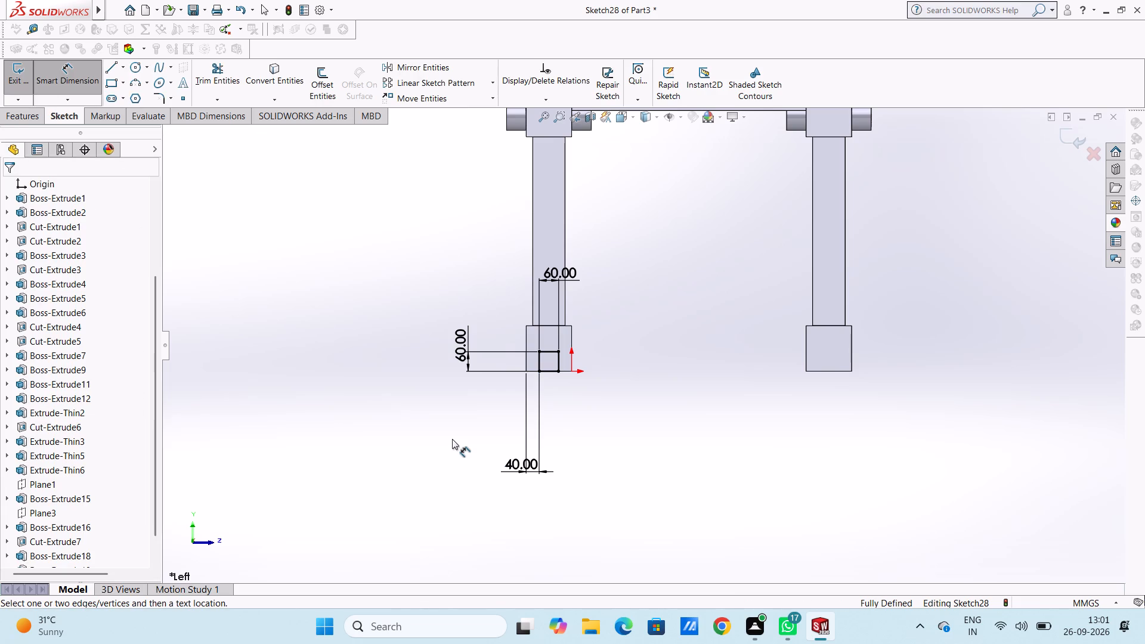
key("Escape")
key("Escape")
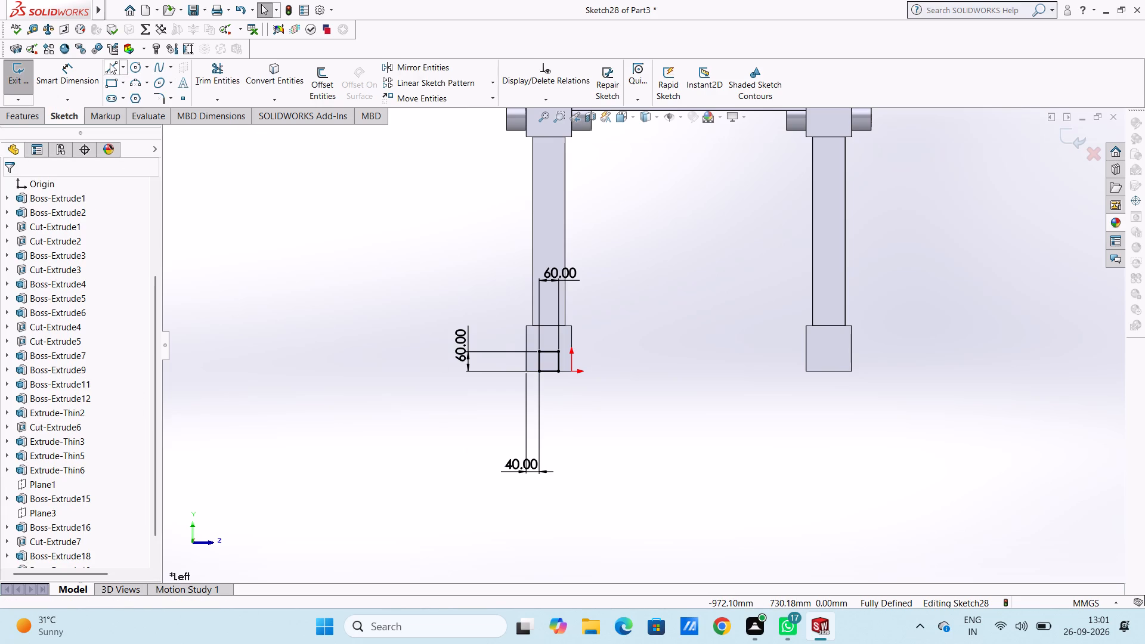
Sketch a vertical line about 970 mm long downward from the midpoint of the top beam's upper edge.
left_click(110, 64)
scroll(722, 301, "up", 5)
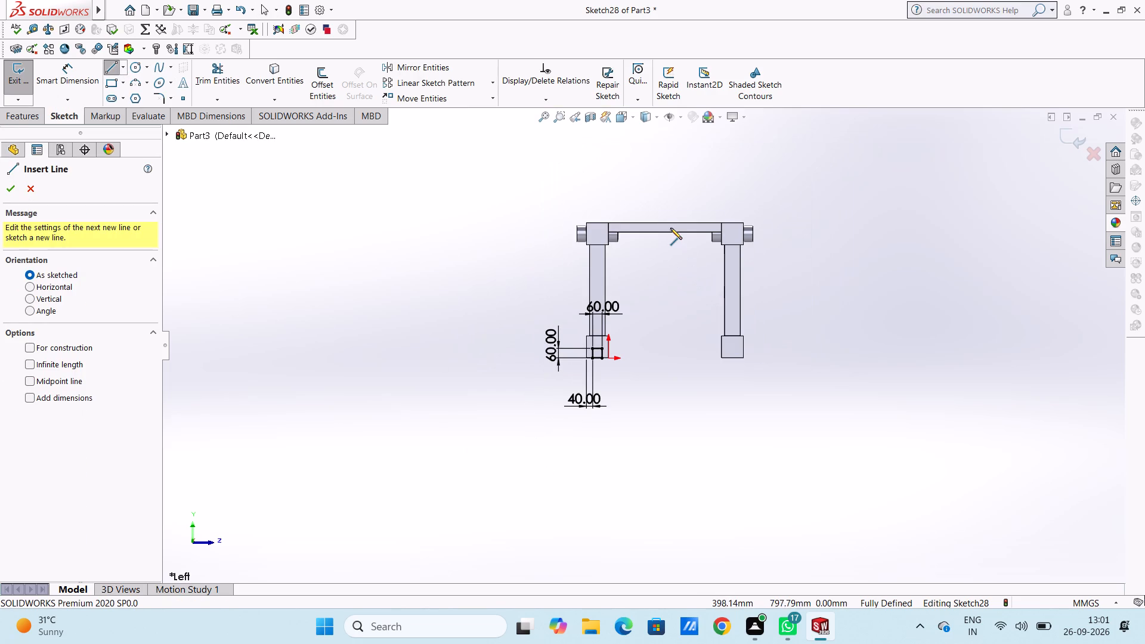
left_click(663, 221)
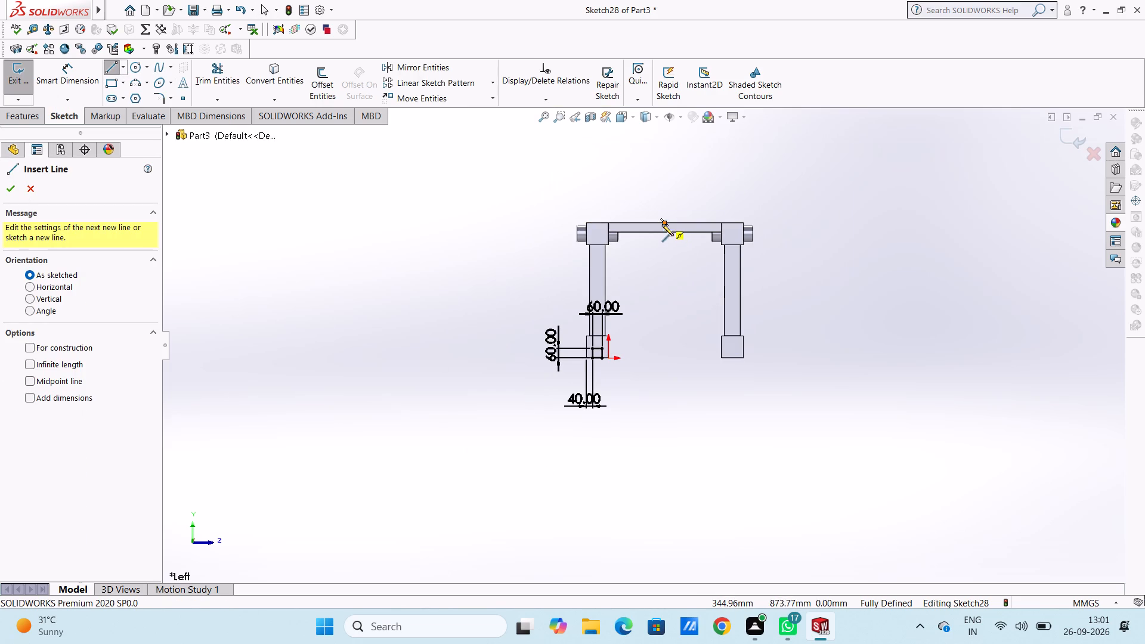
left_click(664, 375)
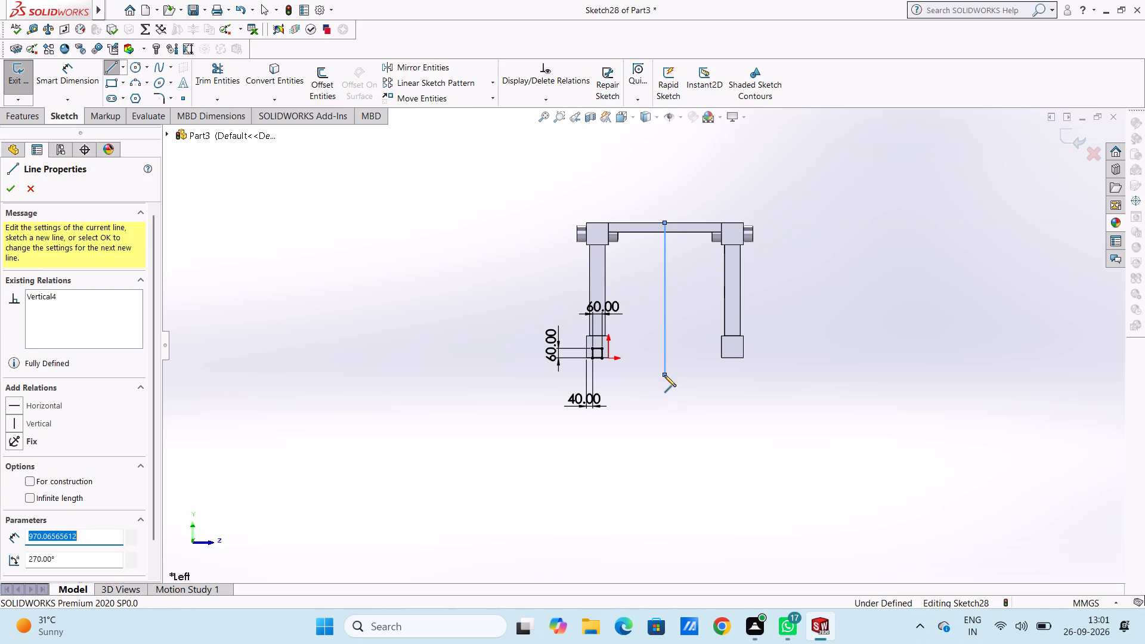
key("Escape")
key("Escape")
key("Escape")
Mirror the square's four lines about the central vertical line onto the other base, keeping the original.
scroll(710, 319, "down", 2)
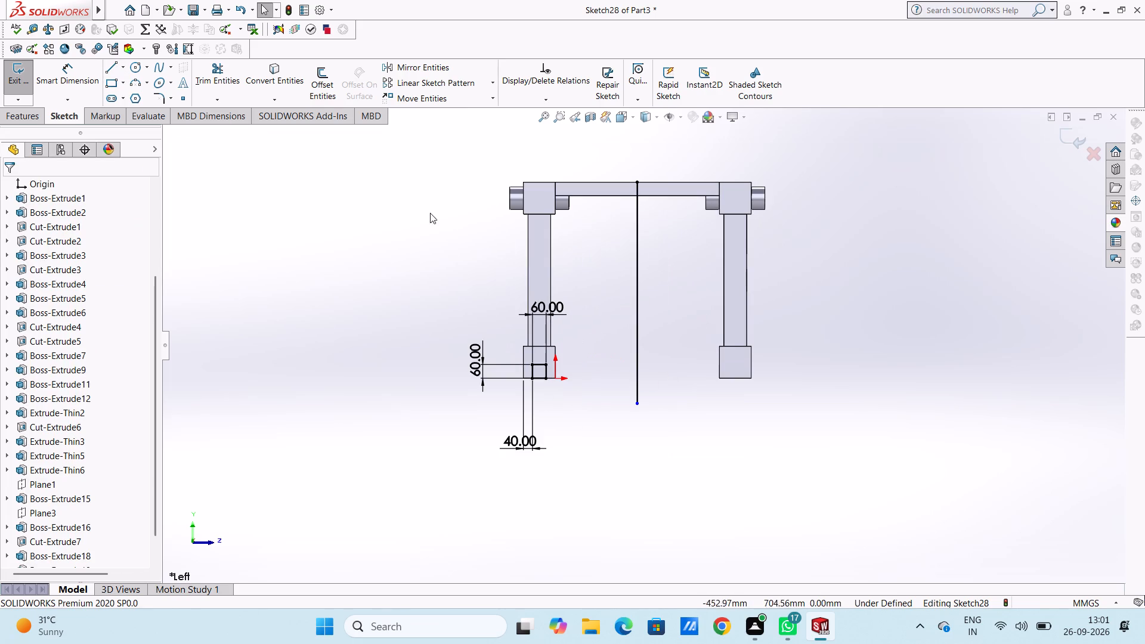
left_click(437, 64)
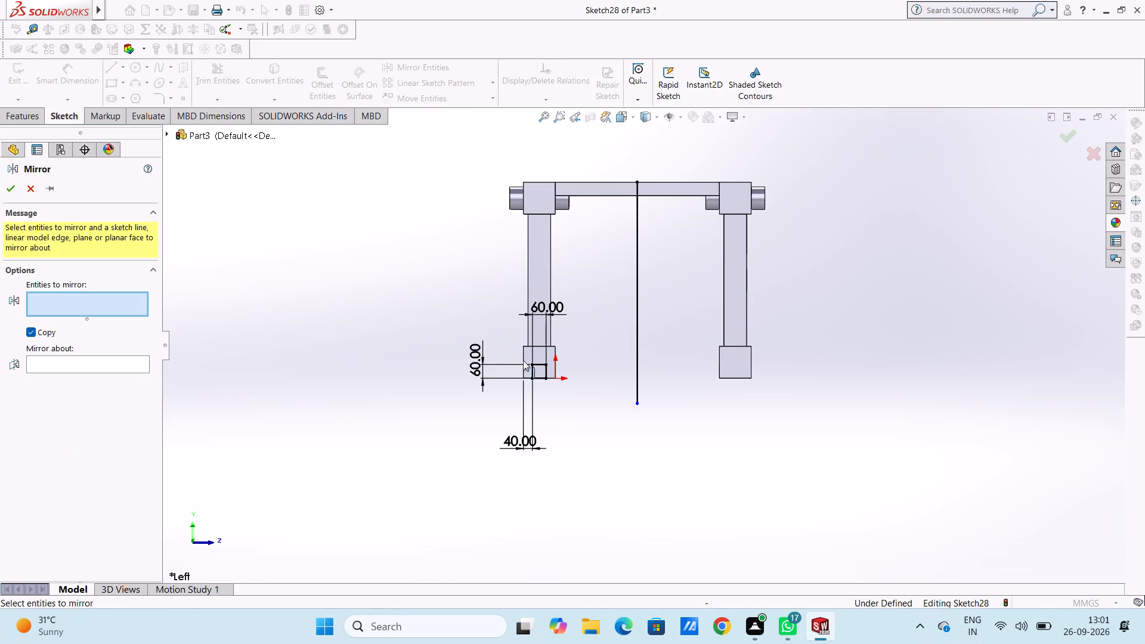
left_click(539, 366)
left_click(531, 371)
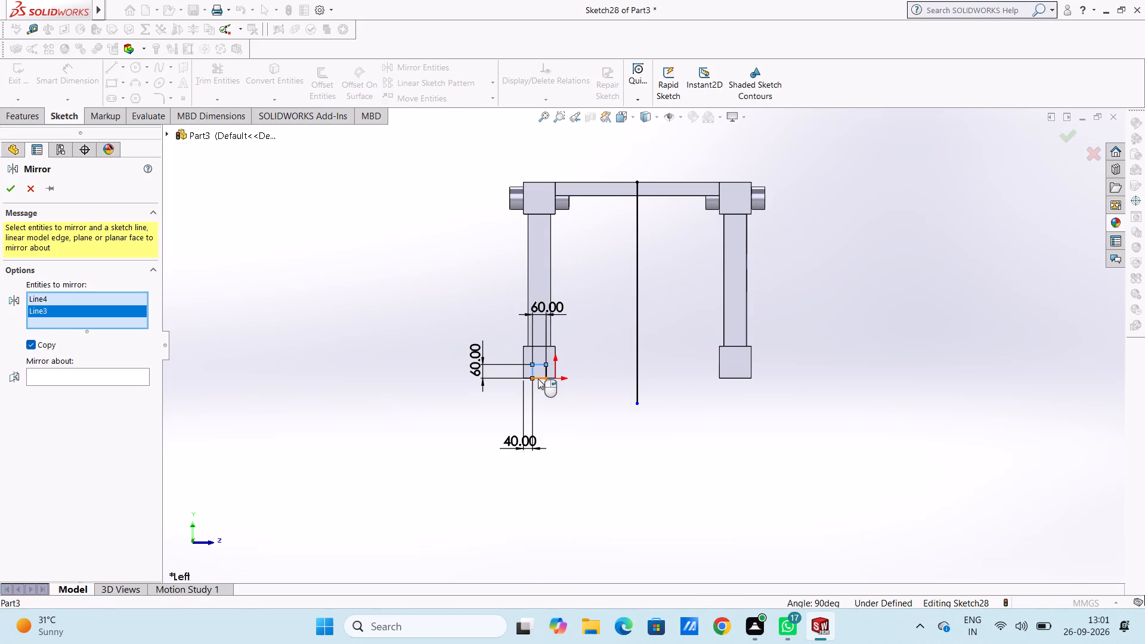
left_click(538, 379)
left_click(545, 371)
left_click(118, 399)
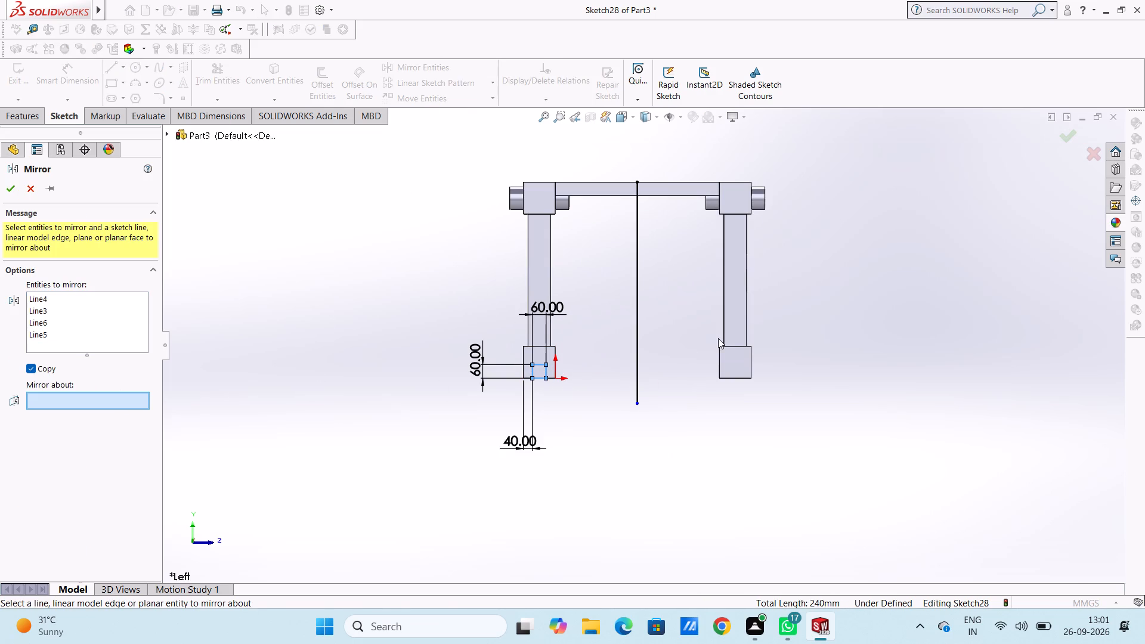
left_click(639, 333)
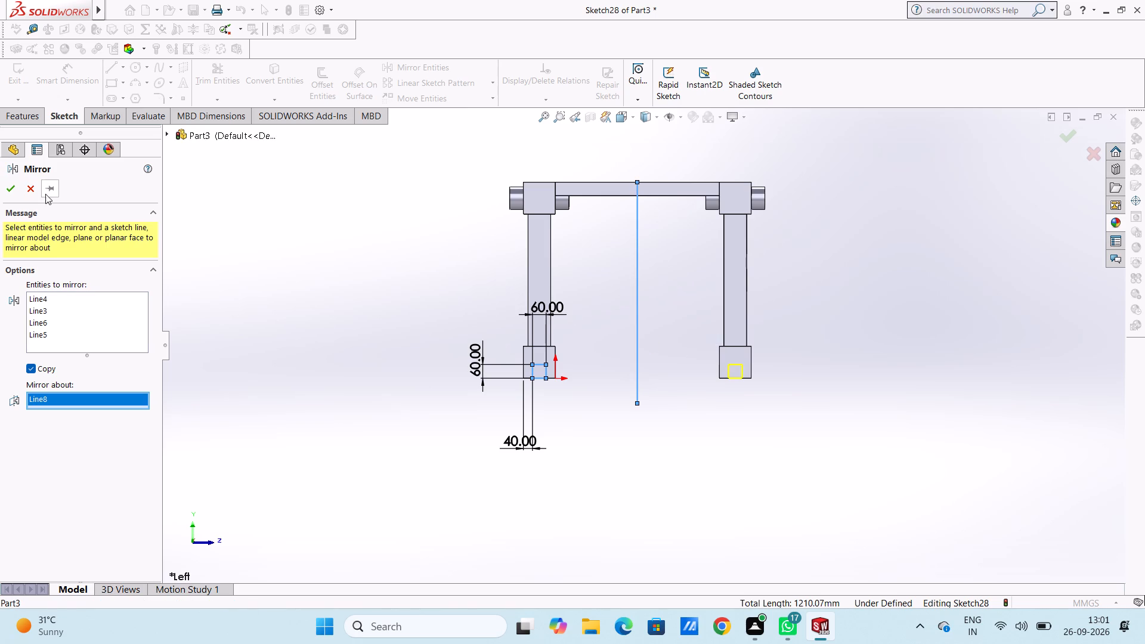
left_click(15, 191)
left_click(275, 266)
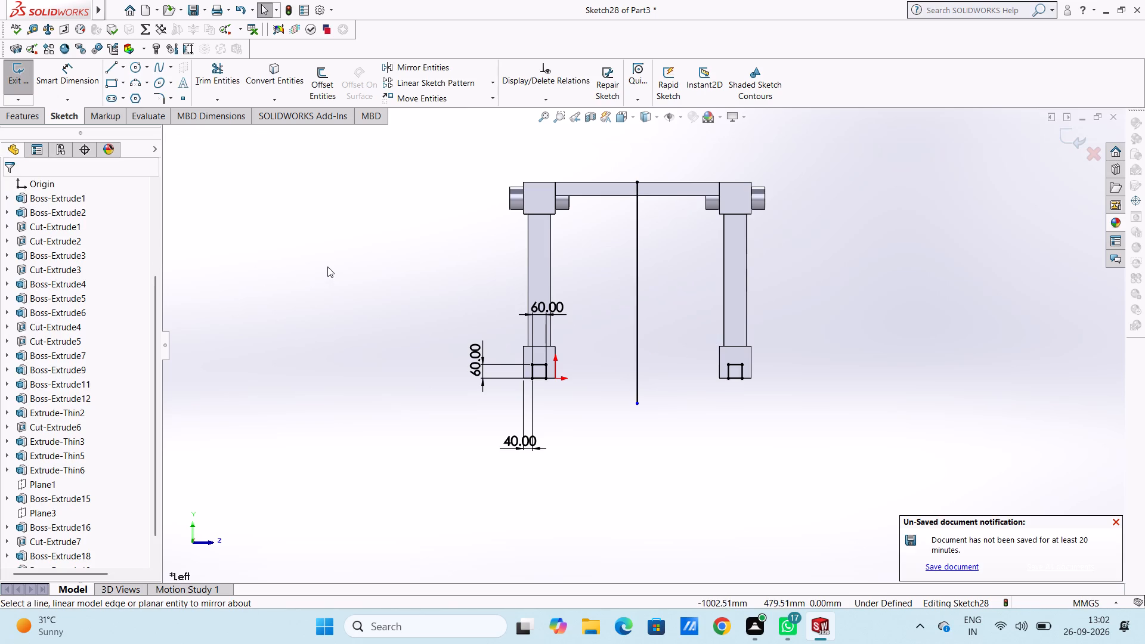
Cut-extrude the two 60 mm square profiles through the bases with a blind depth of 500 mm.
left_click(24, 120)
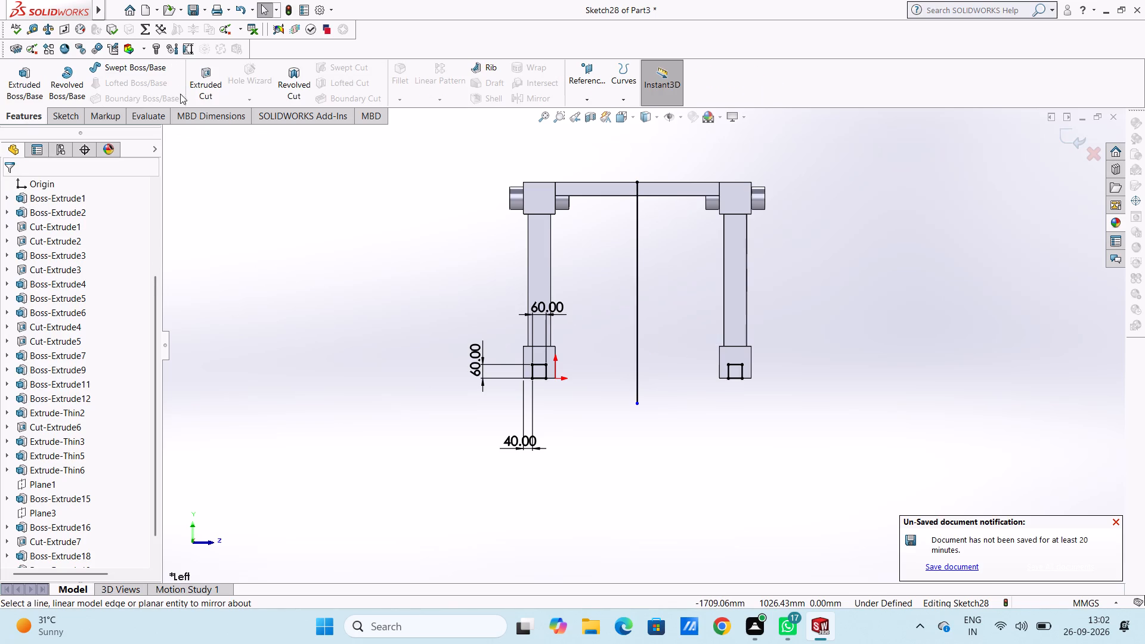
left_click(209, 67)
middle_click_drag(302, 232, 344, 261)
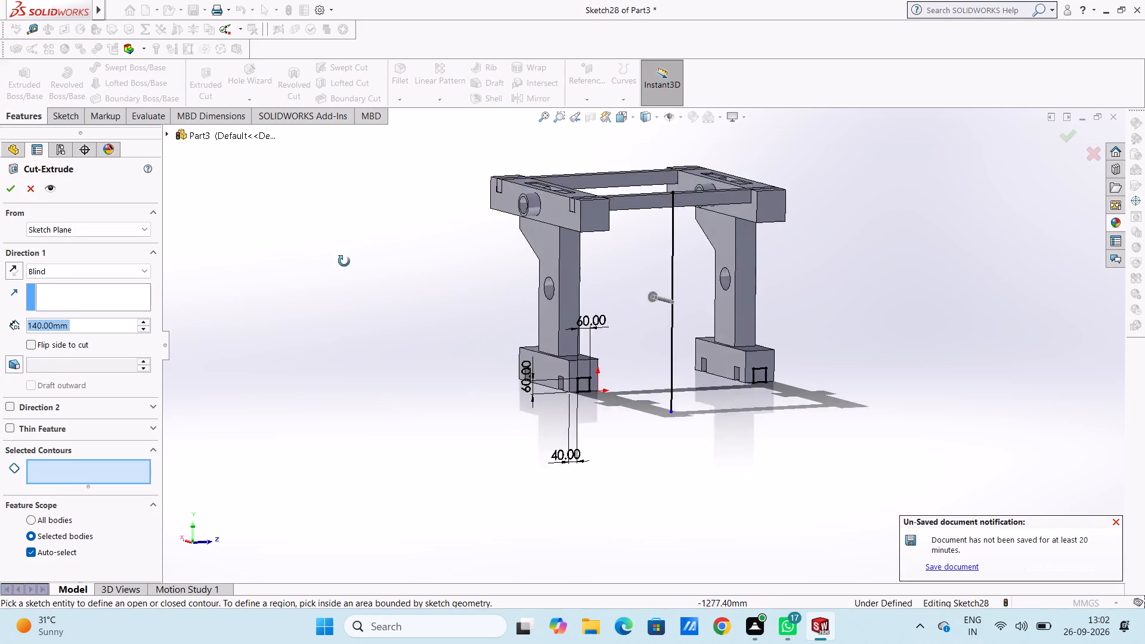
middle_click_drag(344, 261, 399, 298)
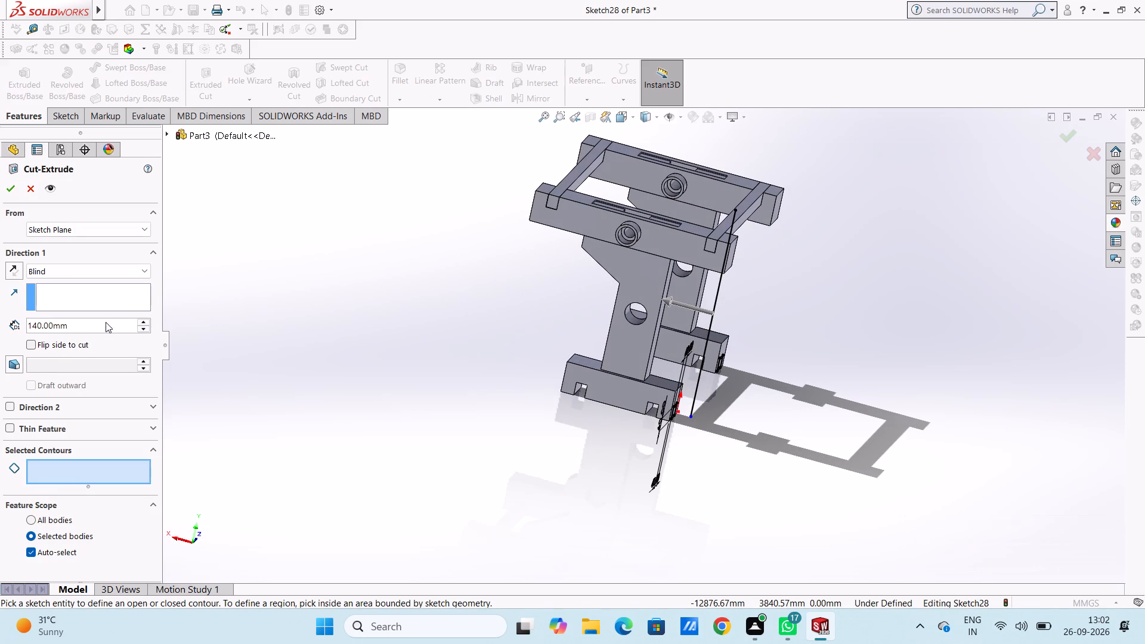
double_click(106, 321)
type("500")
key("Return")
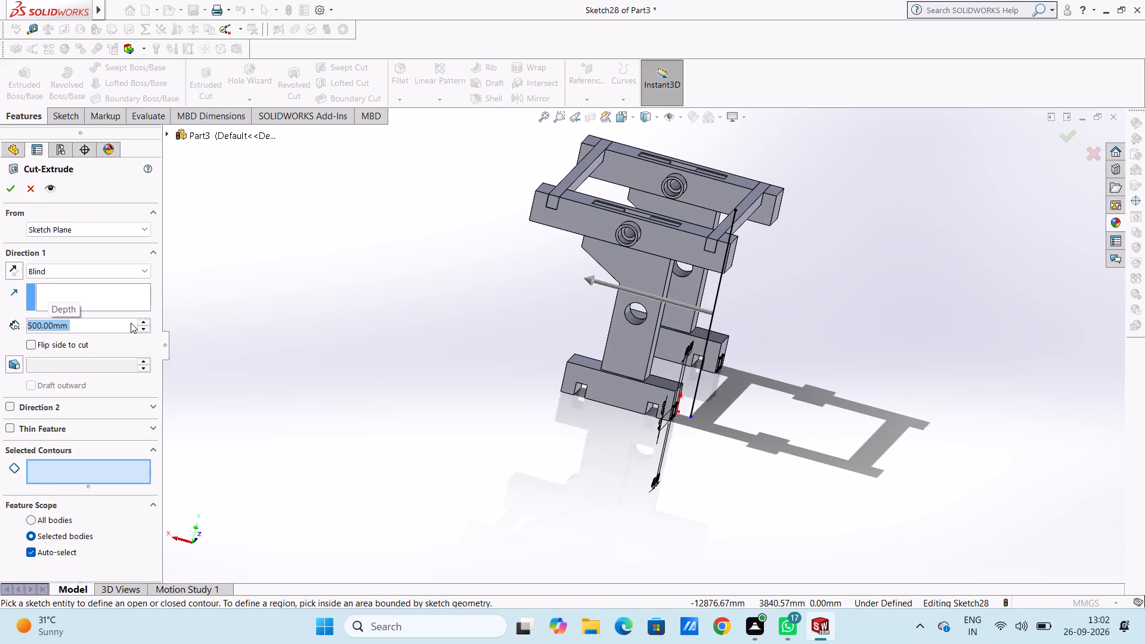
middle_click_drag(809, 429, 742, 411)
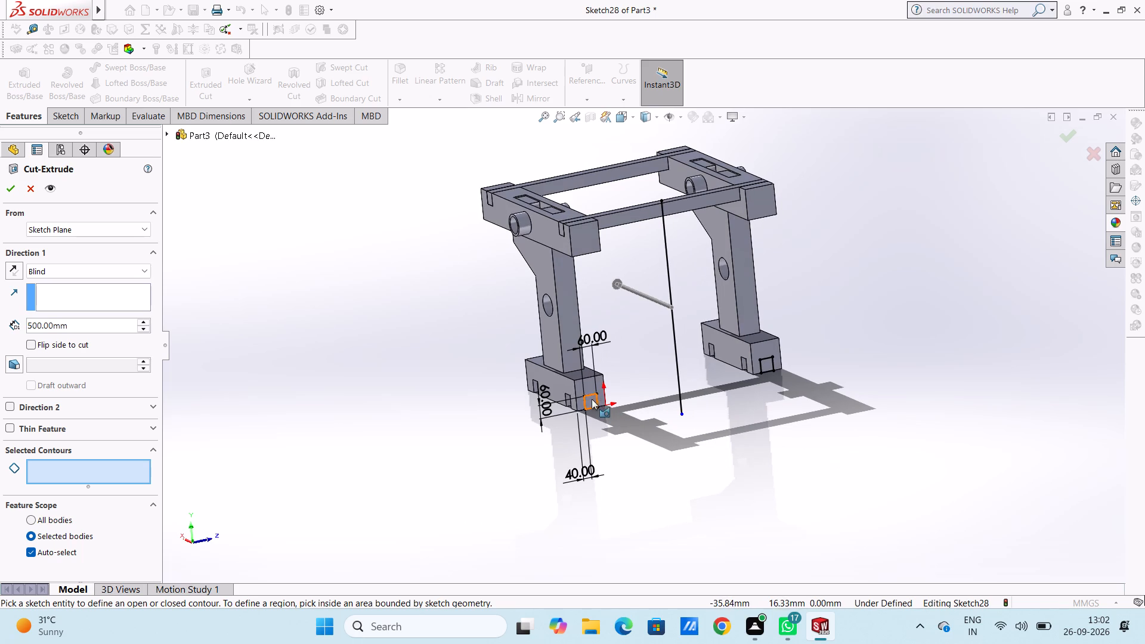
left_click(592, 398)
left_click(770, 366)
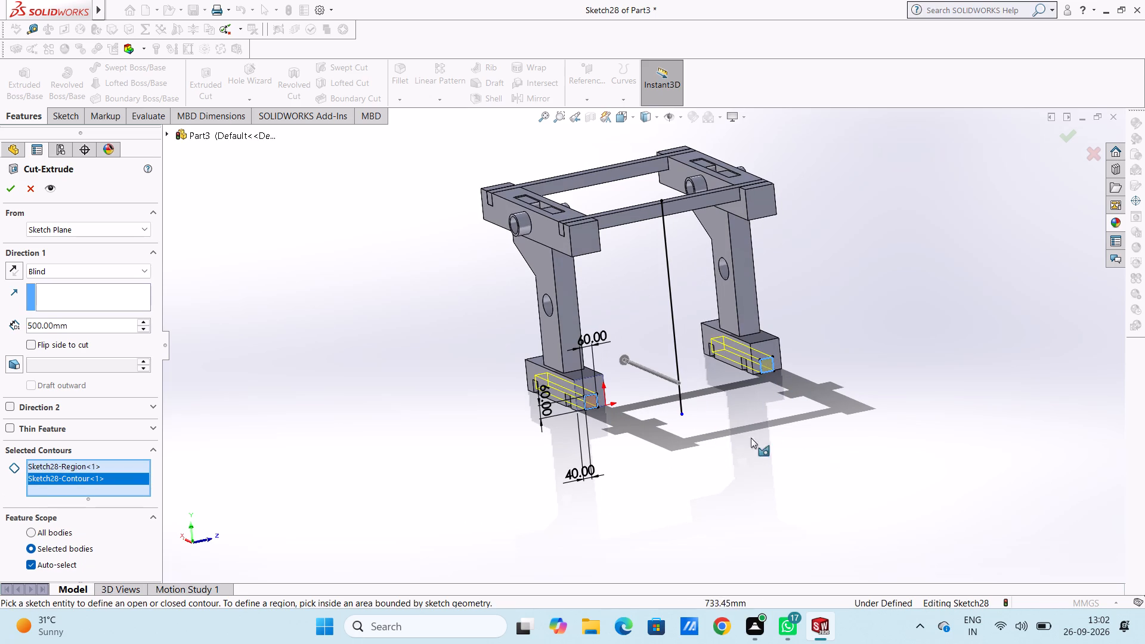
left_click(10, 193)
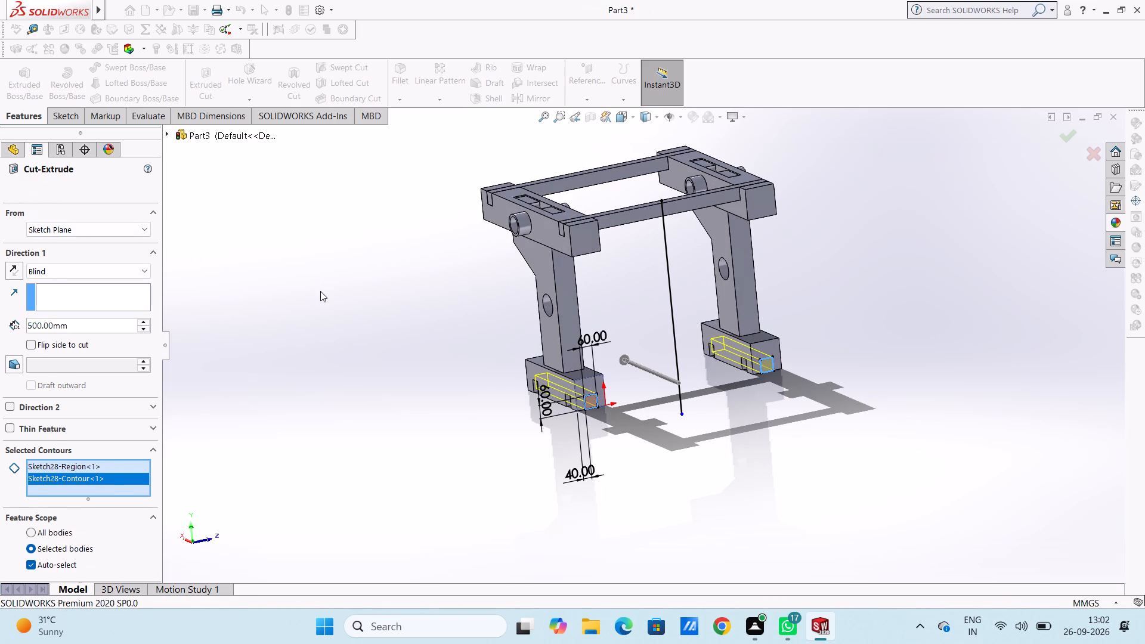
left_click(320, 291)
Examine the lengthwise channels and notches on the undersides of both bases, finishing in the isometric view.
middle_click_drag(369, 294, 417, 232)
scroll(417, 233, "down", 1)
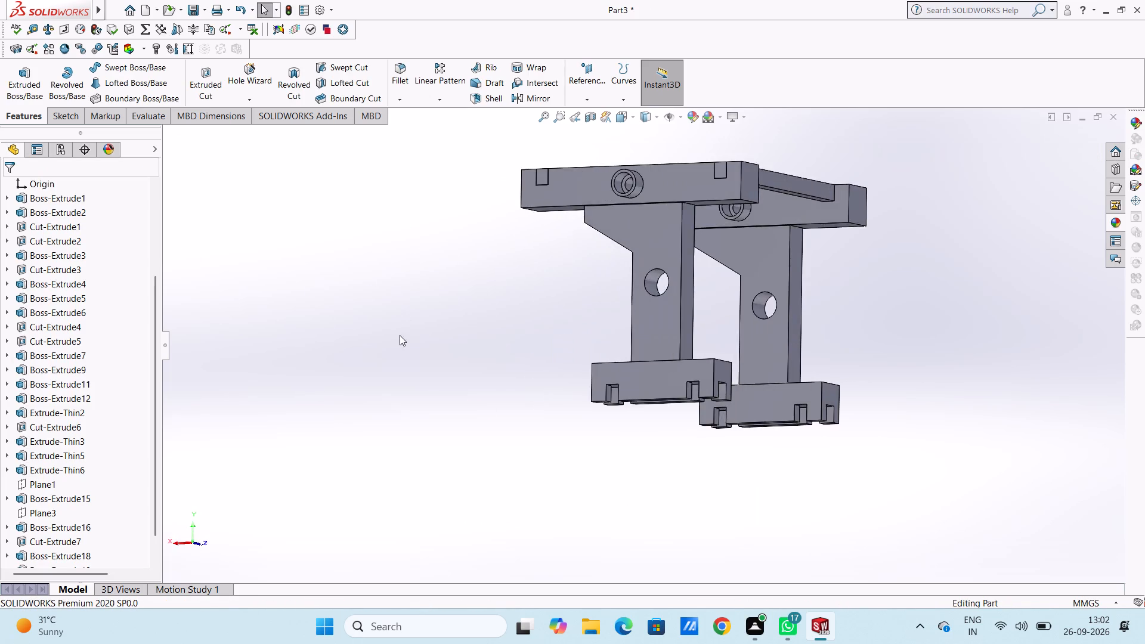
middle_click_drag(401, 335, 394, 268)
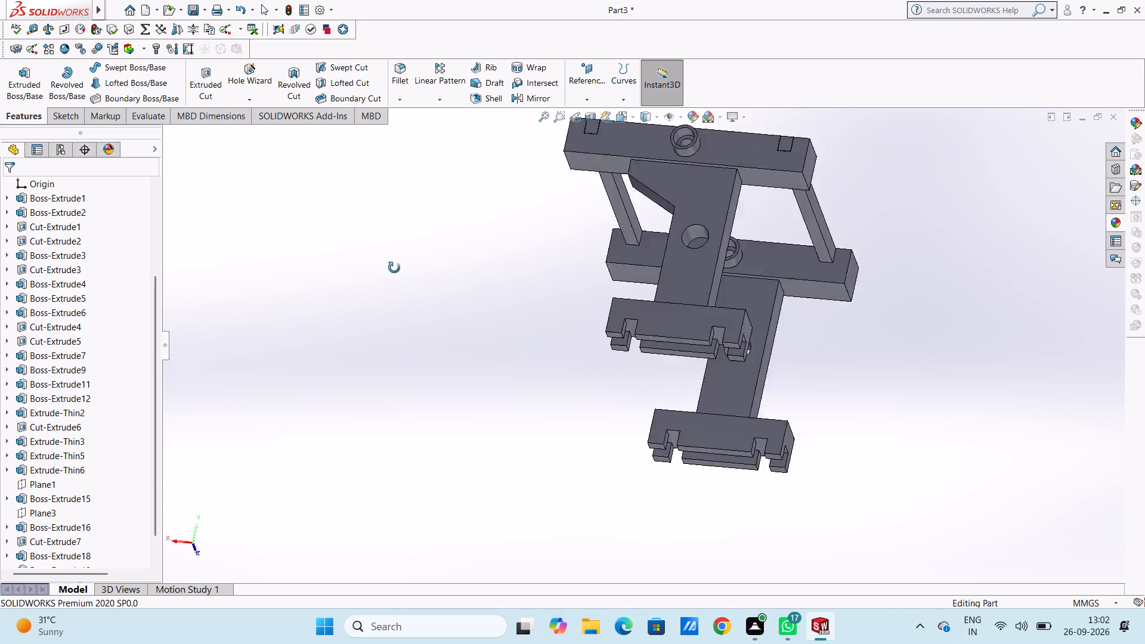
middle_click_drag(394, 268, 383, 270)
middle_click_drag(593, 431, 645, 311)
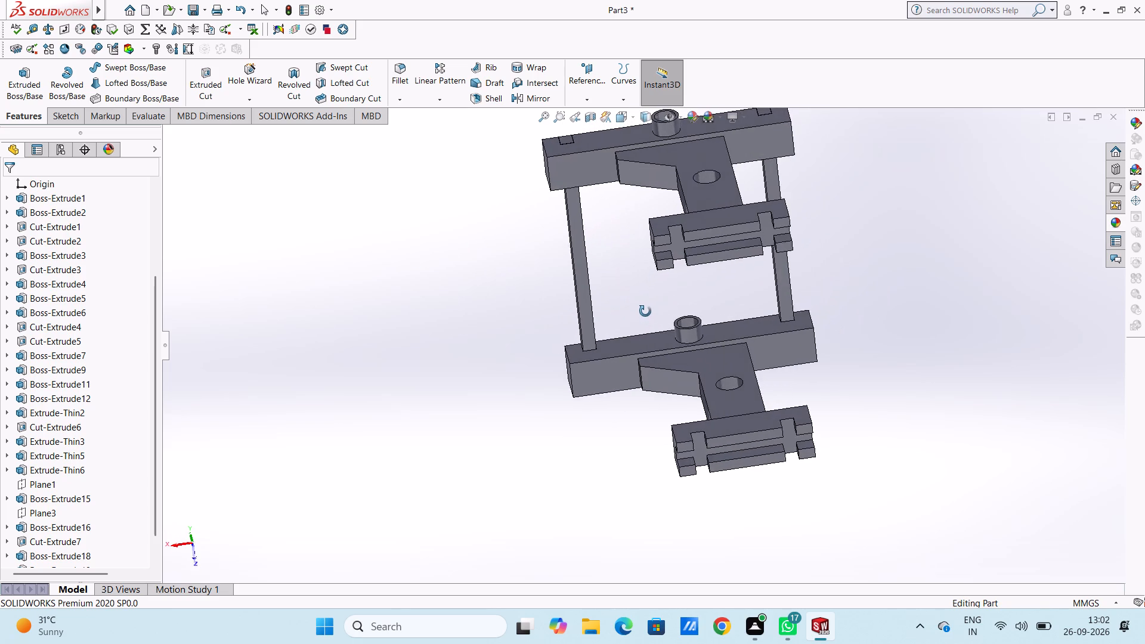
middle_click_drag(645, 311, 638, 481)
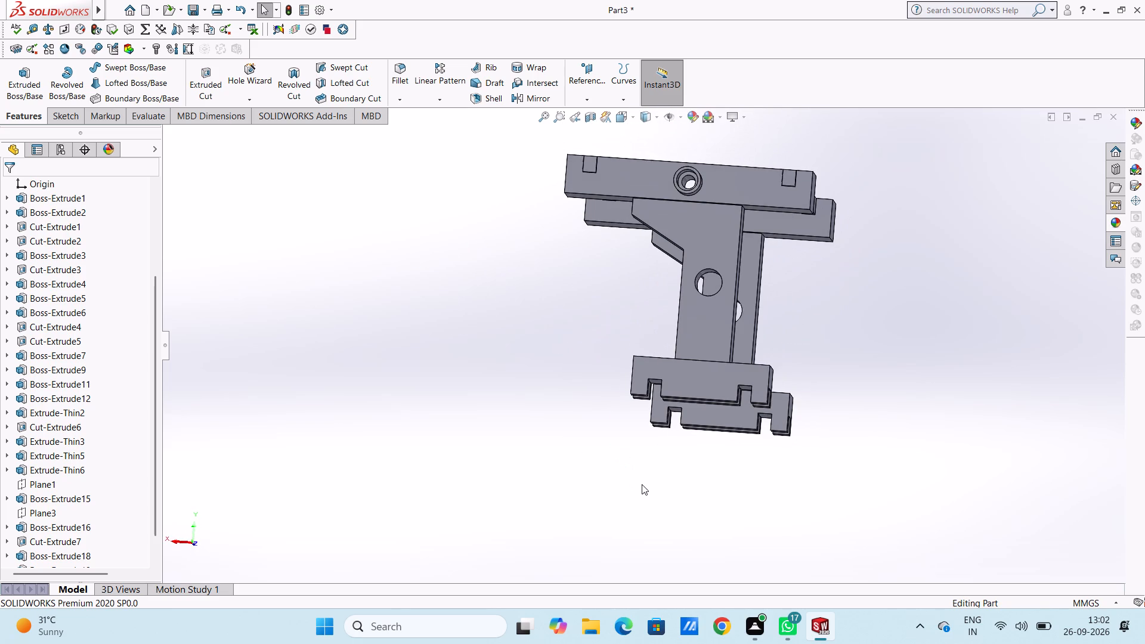
key("ctrl+7")
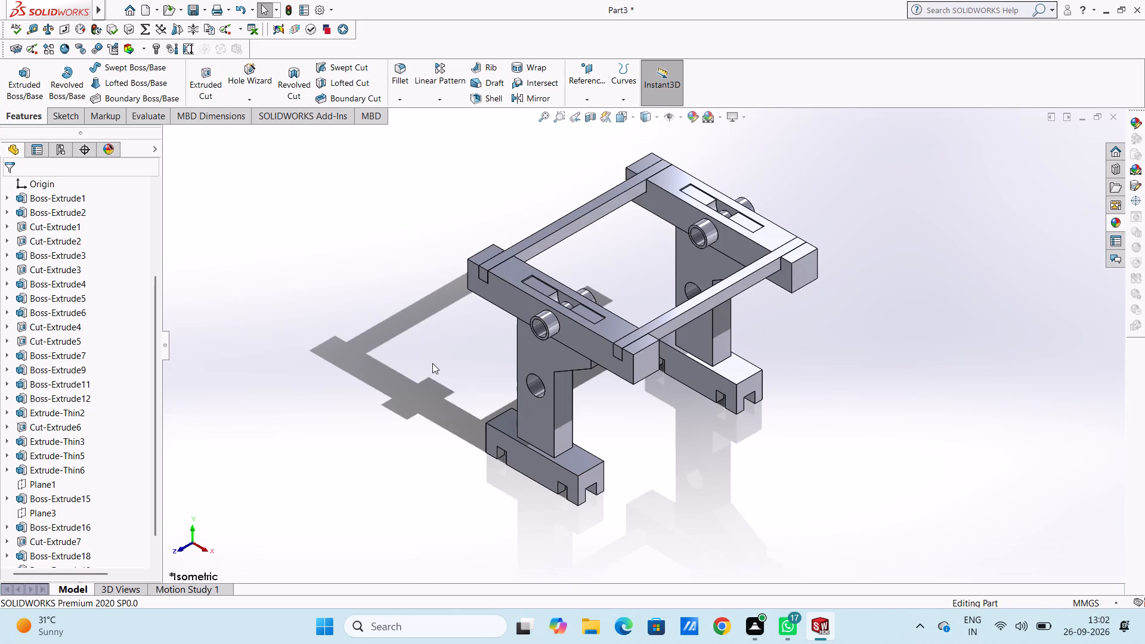
left_click_drag(432, 363, 426, 361)
key("Escape")
key("Escape")
key("Escape")
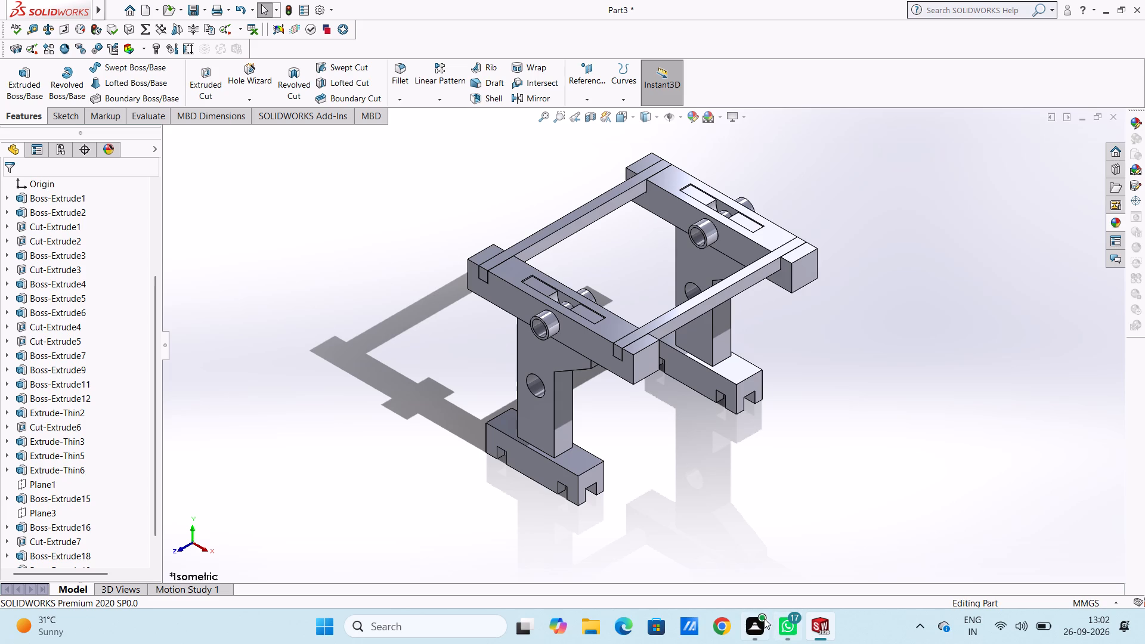
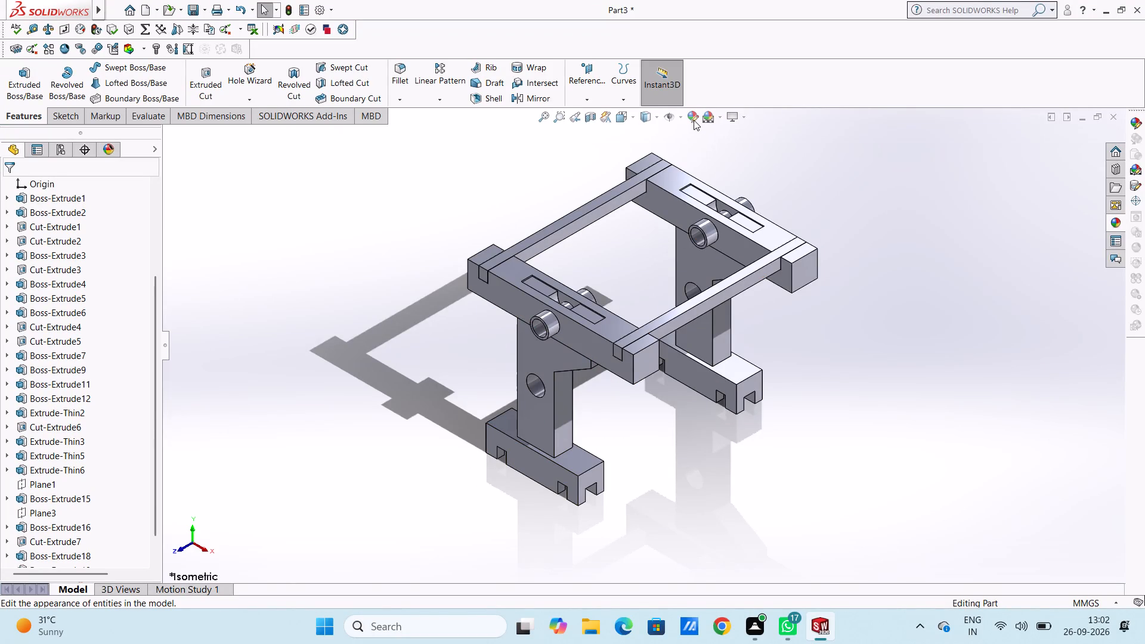
Apply a yellow colour appearance to the outer cylindrical face of the front bushing on the near beam.
left_click(550, 324)
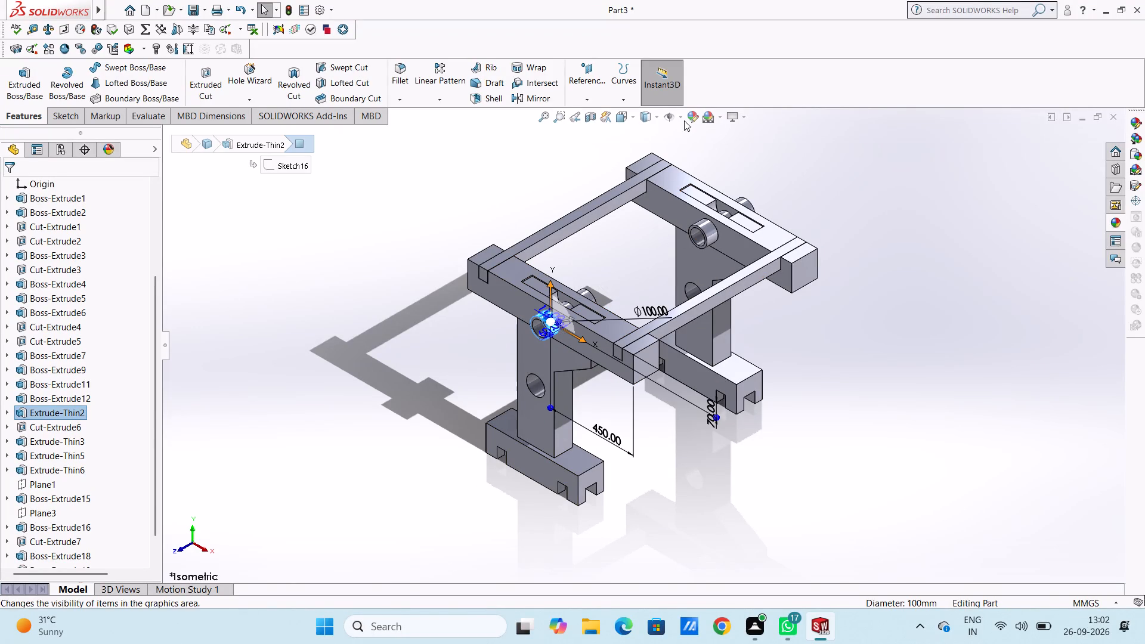
left_click(691, 113)
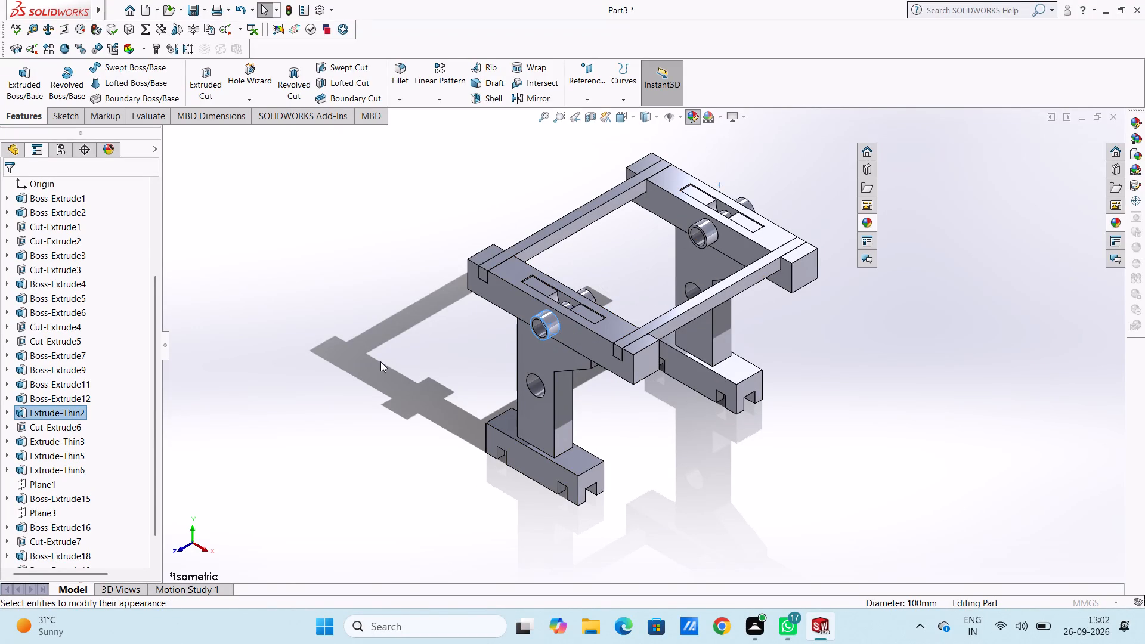
scroll(384, 368, "down", 2)
scroll(384, 368, "up", 4)
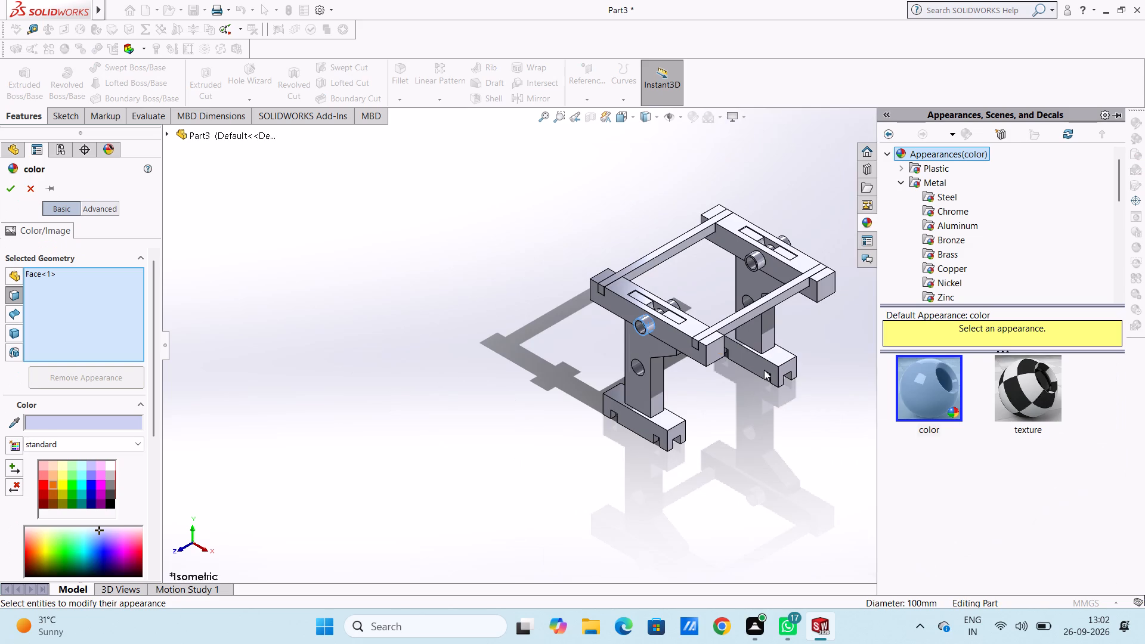
scroll(769, 327, "down", 3)
scroll(807, 287, "up", 2)
scroll(807, 287, "down", 2)
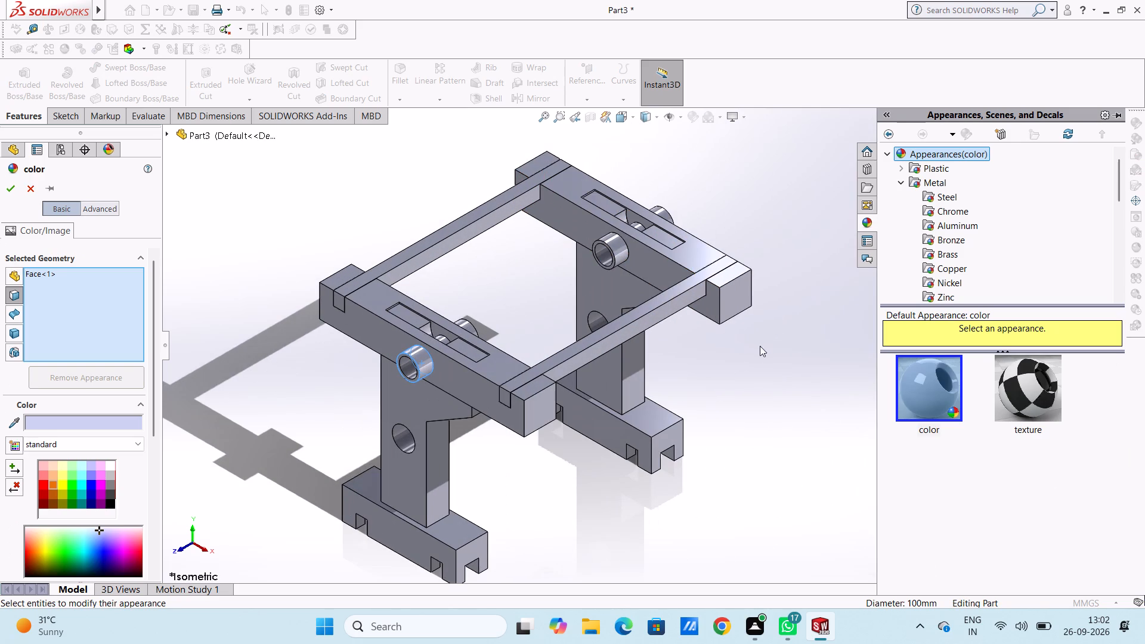
left_click(63, 485)
left_click(63, 488)
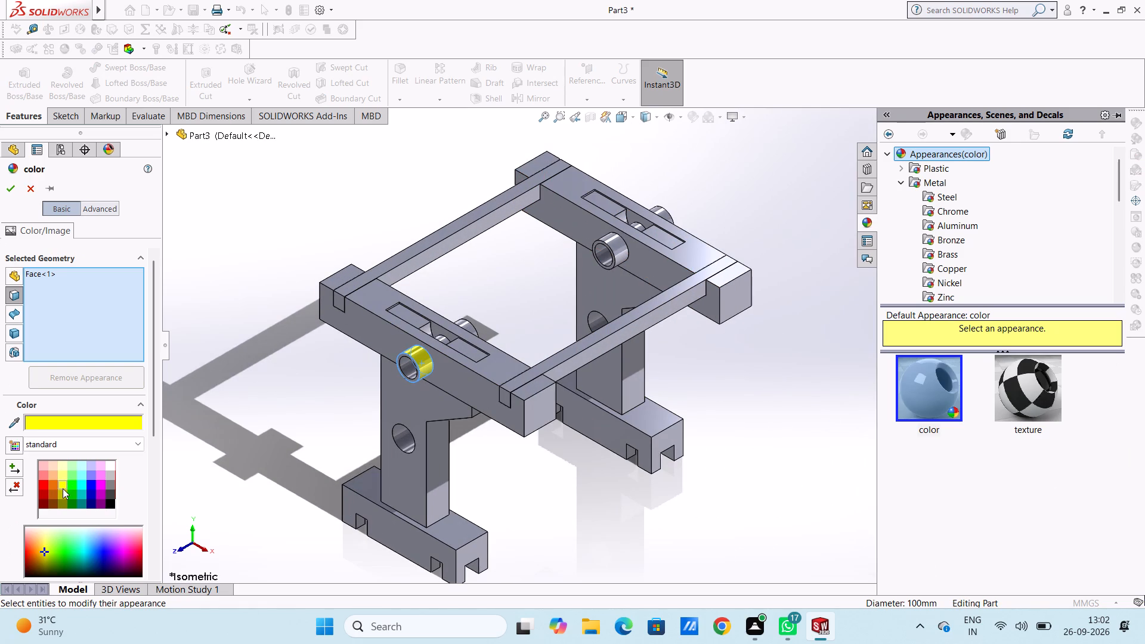
left_click(63, 476)
left_click(64, 481)
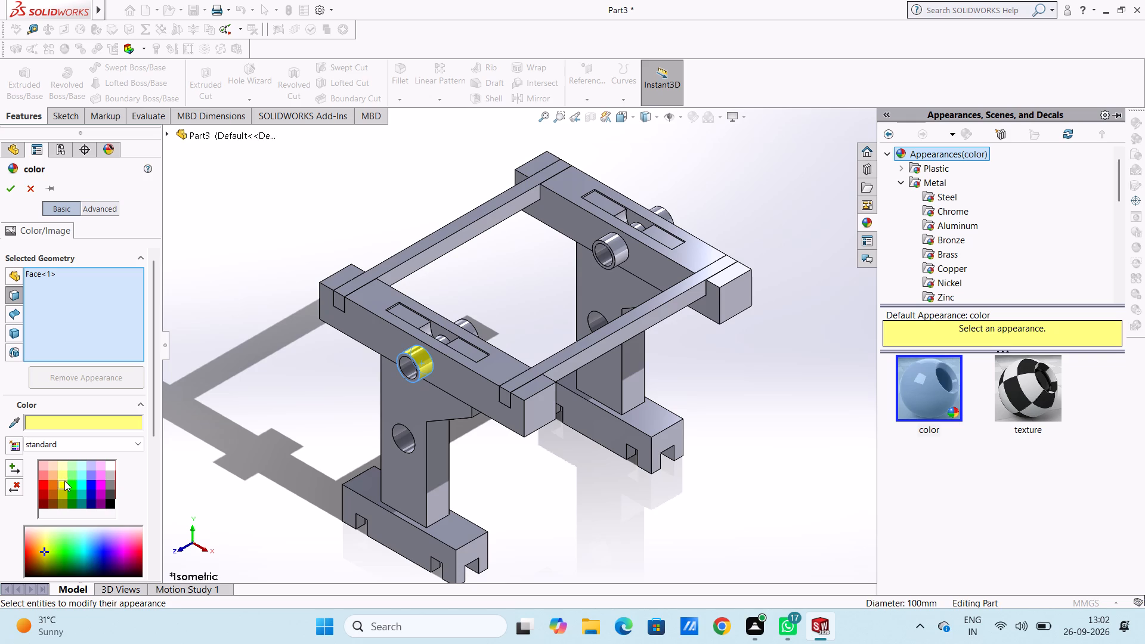
Add the near beam's front bushing end face, the cylinder inside its slot and its rear bushing's outer face to the yellow selection.
scroll(490, 376, "down", 5)
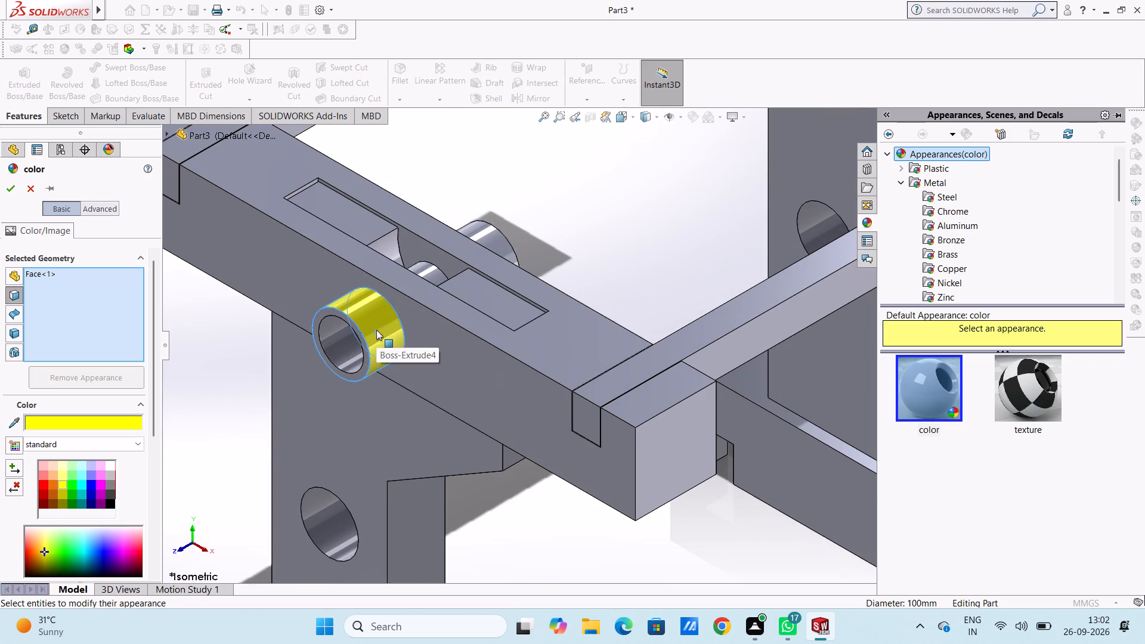
scroll(373, 326, "down", 2)
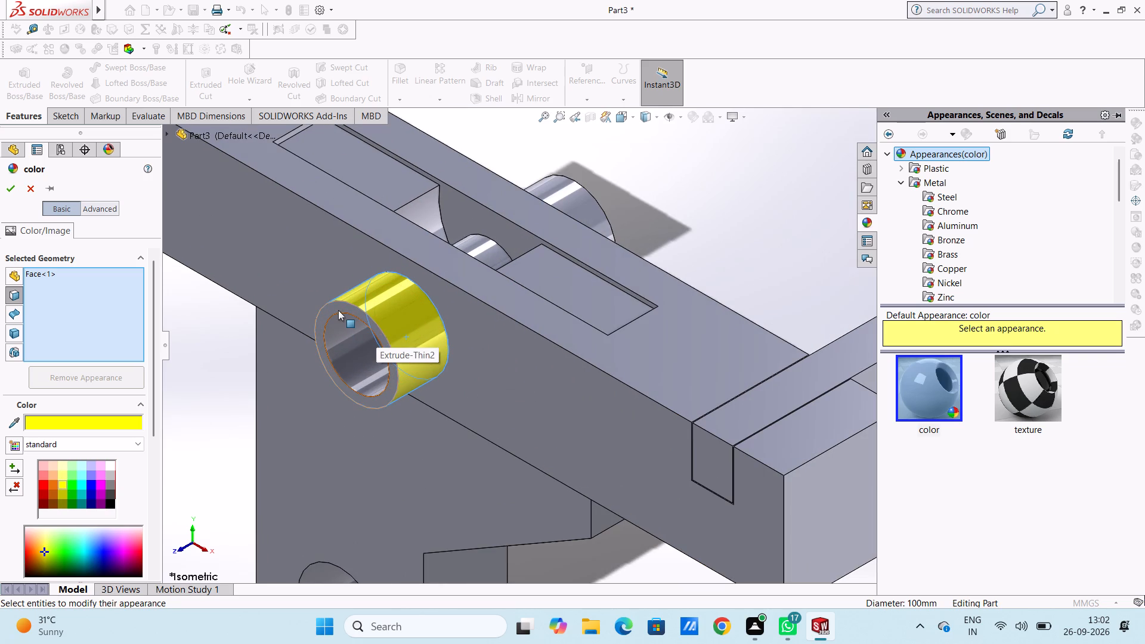
left_click(338, 310)
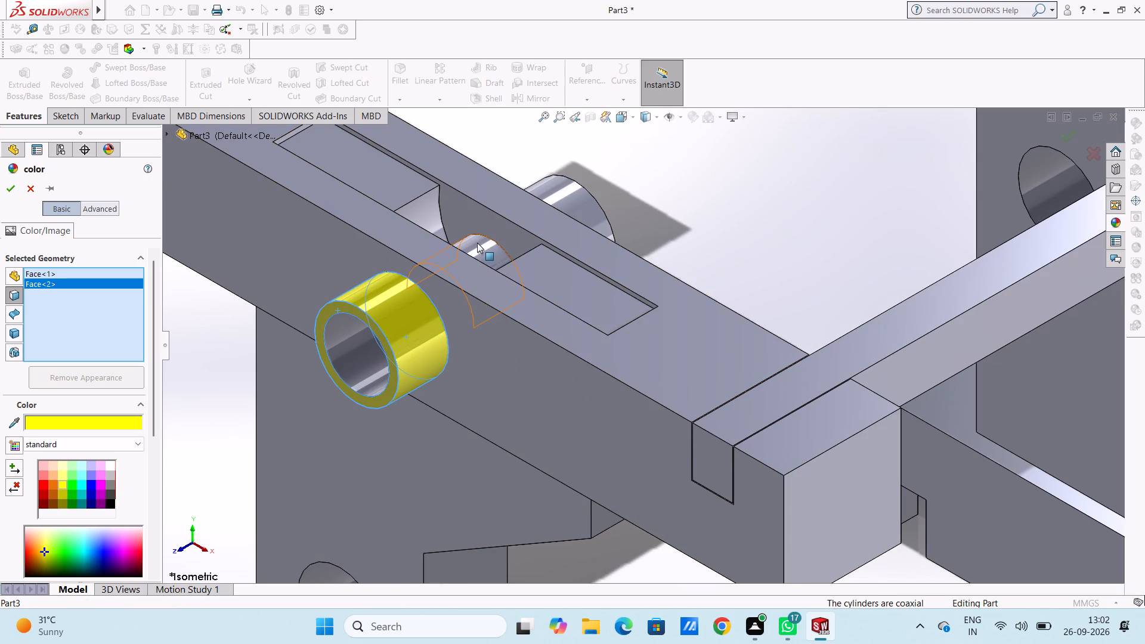
left_click(479, 244)
left_click(562, 192)
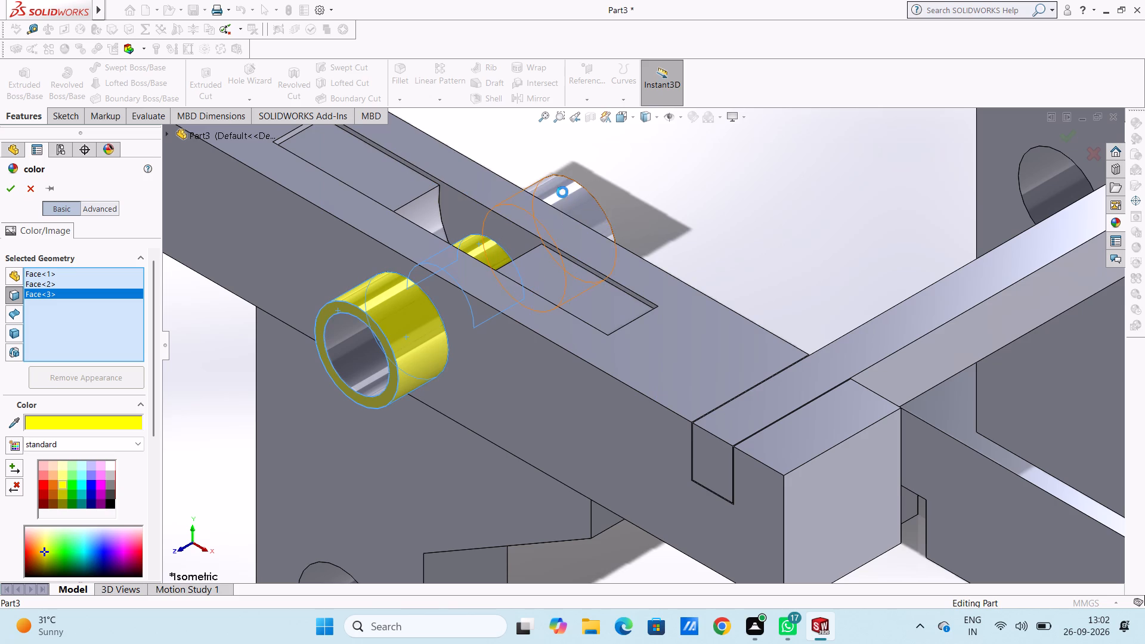
Add the outer, end and inner shoulder faces of the far beam's rear bushing to the yellow selection.
middle_click_drag(660, 159, 626, 191)
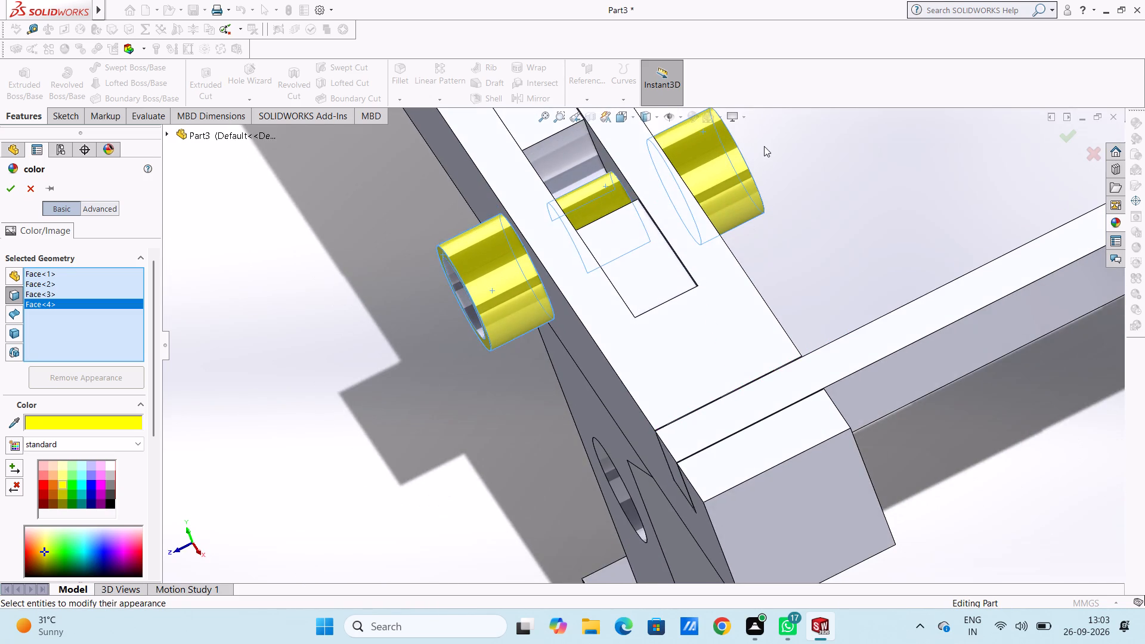
scroll(764, 146, "up", 5)
middle_click_drag(734, 186, 710, 249)
scroll(778, 186, "down", 4)
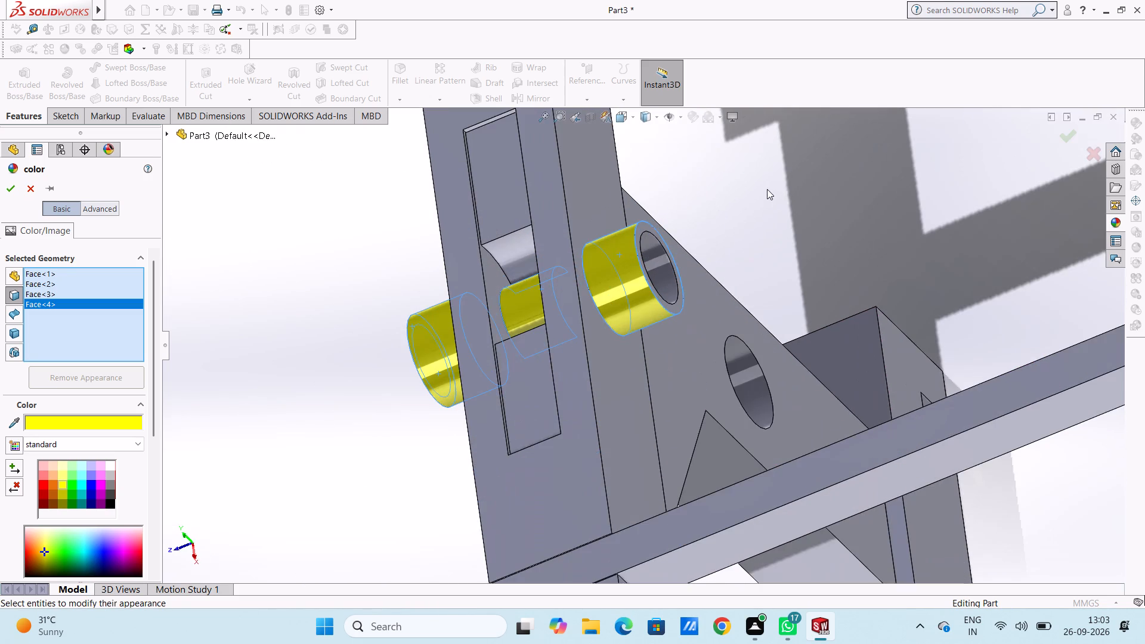
middle_click_drag(741, 205, 692, 228)
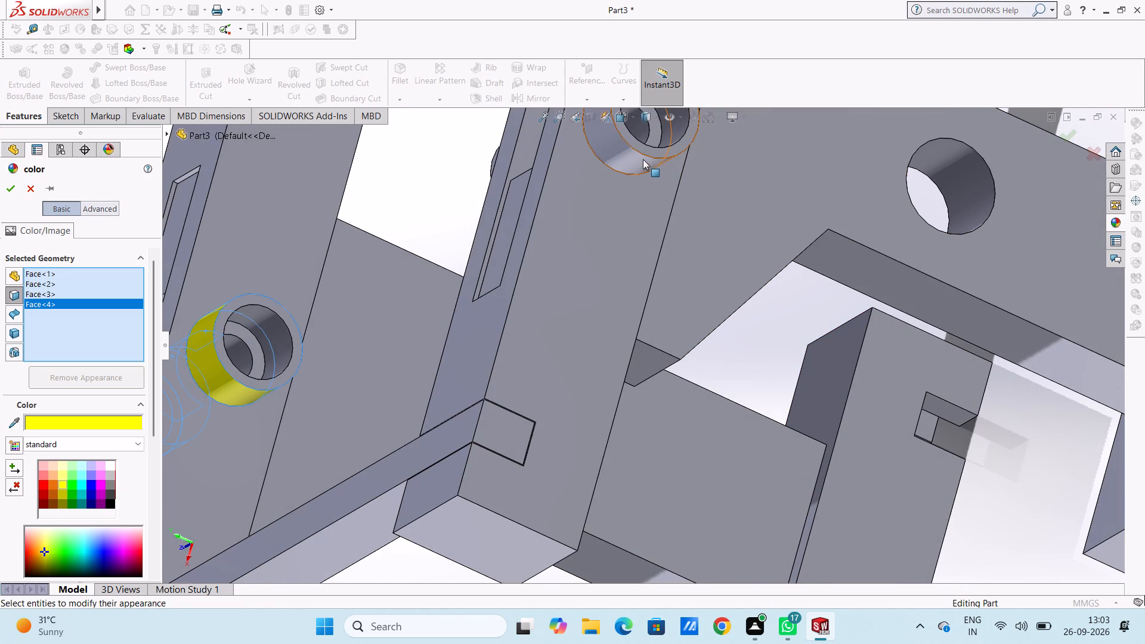
left_click(643, 158)
left_click(648, 147)
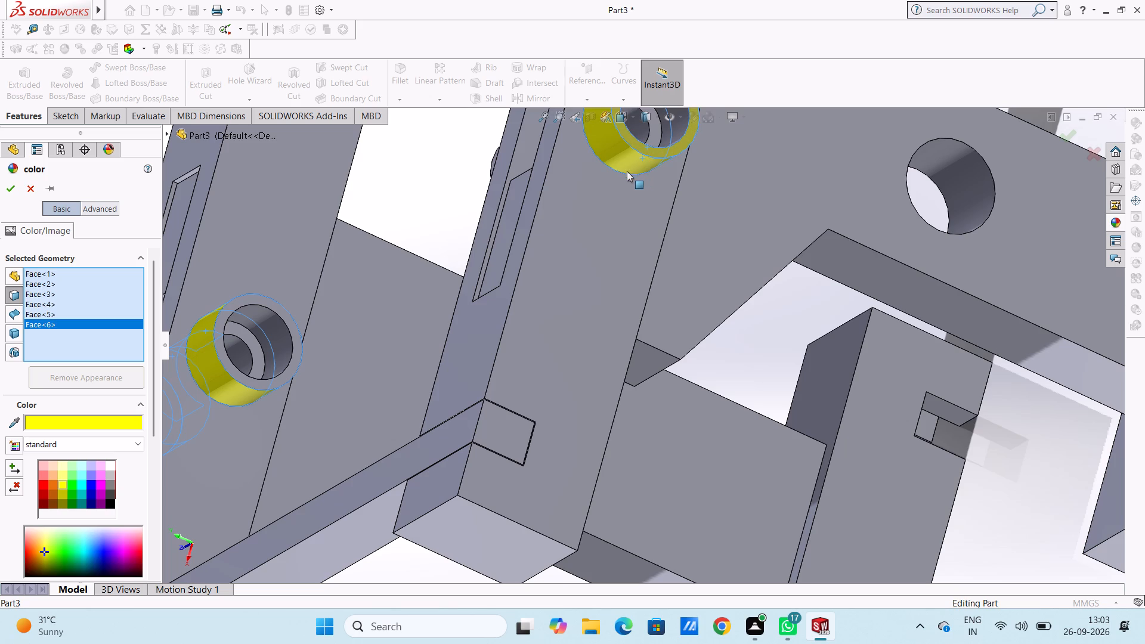
left_click(654, 127)
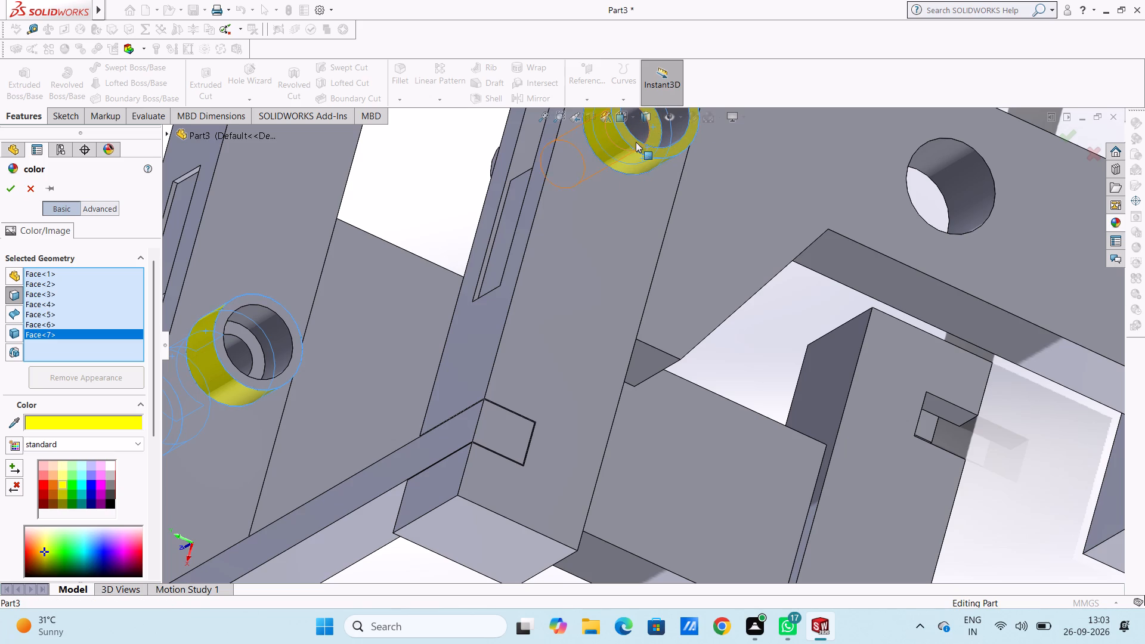
Add the near beam's rear bushing end face and the inner shoulder faces of both its bushings to the yellow selection.
scroll(260, 330, "down", 2)
left_click(264, 330)
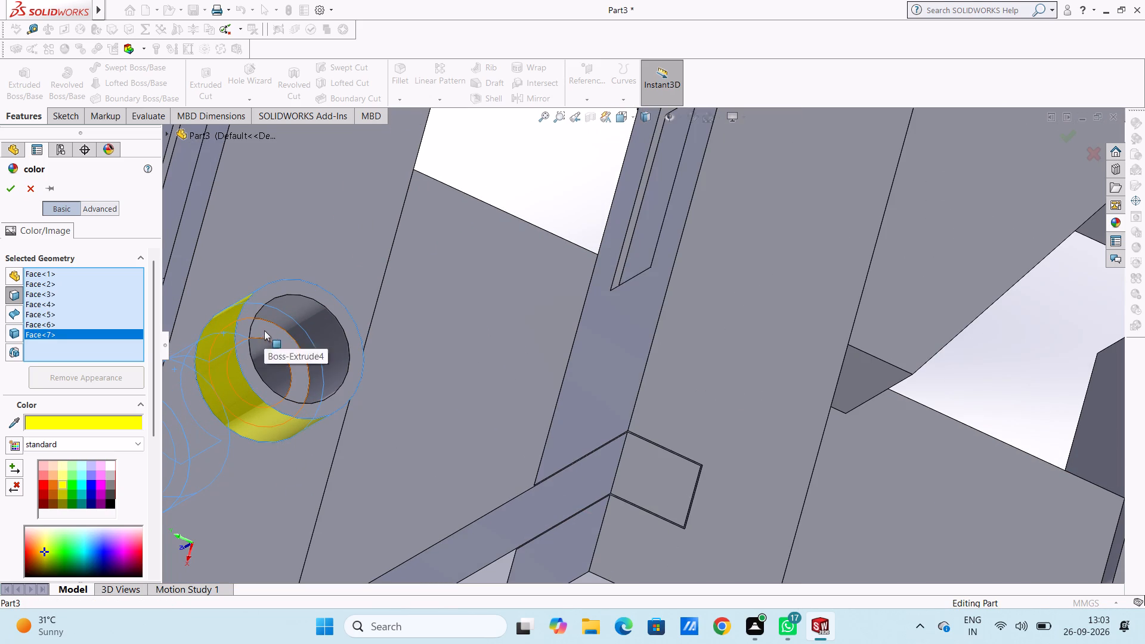
left_click(309, 286)
scroll(309, 286, "up", 7)
middle_click_drag(320, 290, 472, 307)
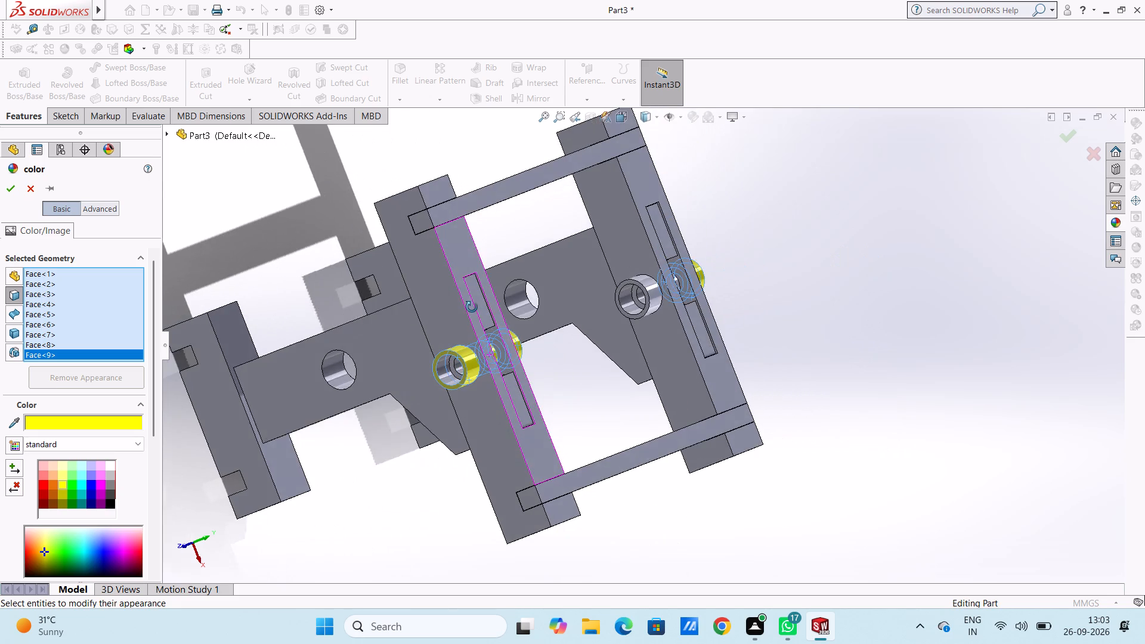
middle_click_drag(472, 307, 476, 306)
scroll(466, 364, "down", 5)
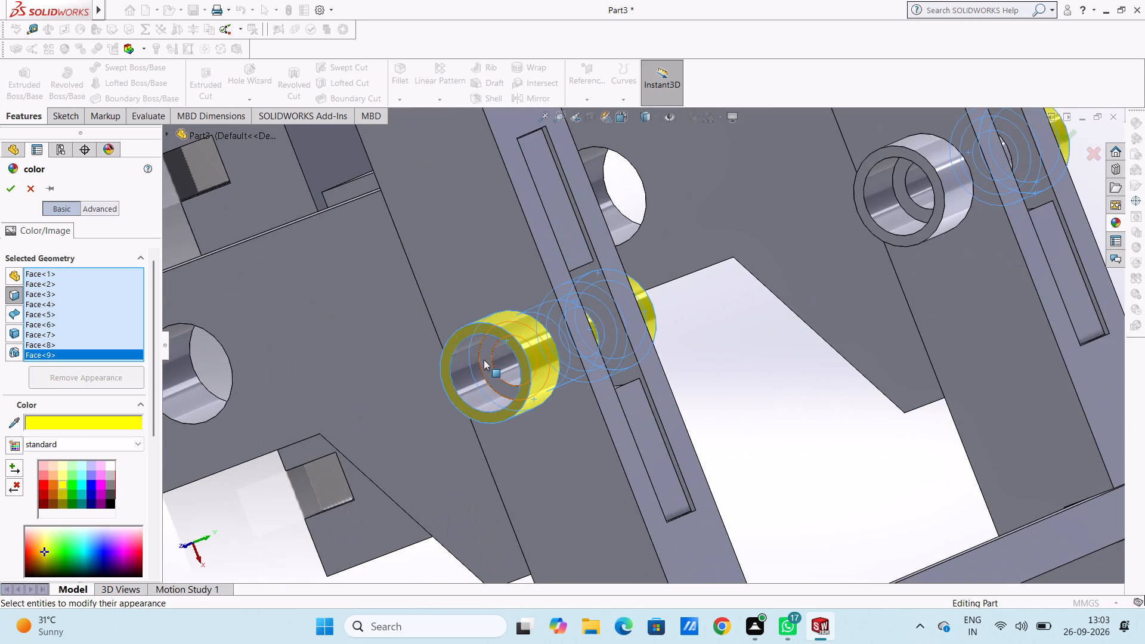
left_click(484, 358)
Add the cylinder inside the far beam's slot to the yellow selection.
scroll(706, 292, "up", 4)
middle_click_drag(717, 284, 689, 285)
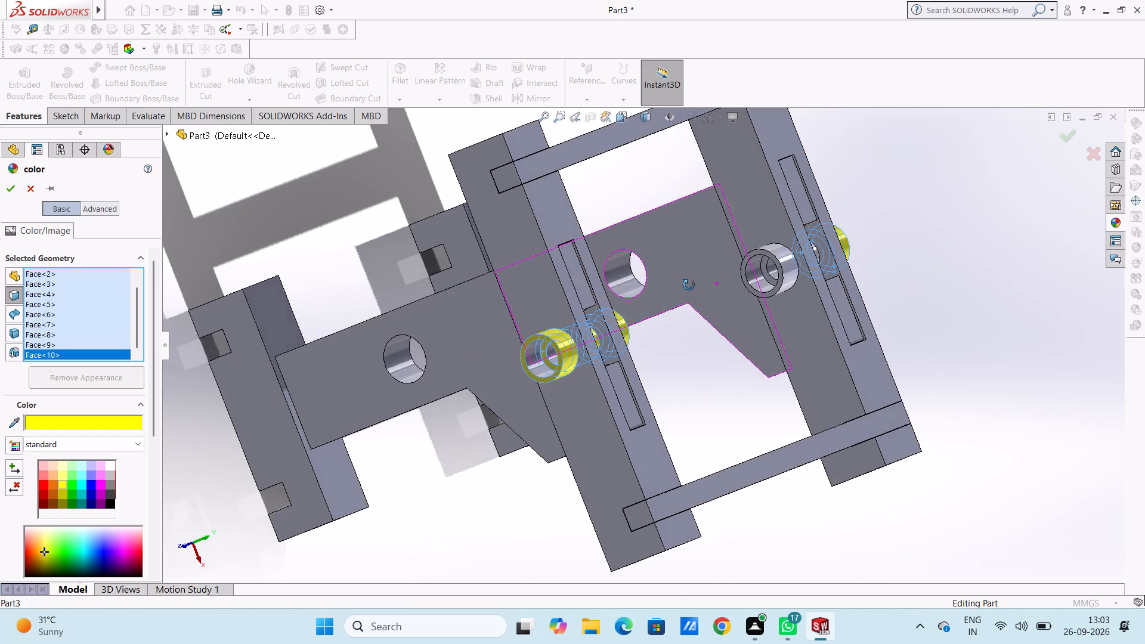
middle_click_drag(689, 285, 661, 289)
left_click(763, 261)
Add the far beam's front bushing outer, inner shoulder and end faces, apply the yellow appearance, and return to the isometric view.
scroll(679, 306, "down", 2)
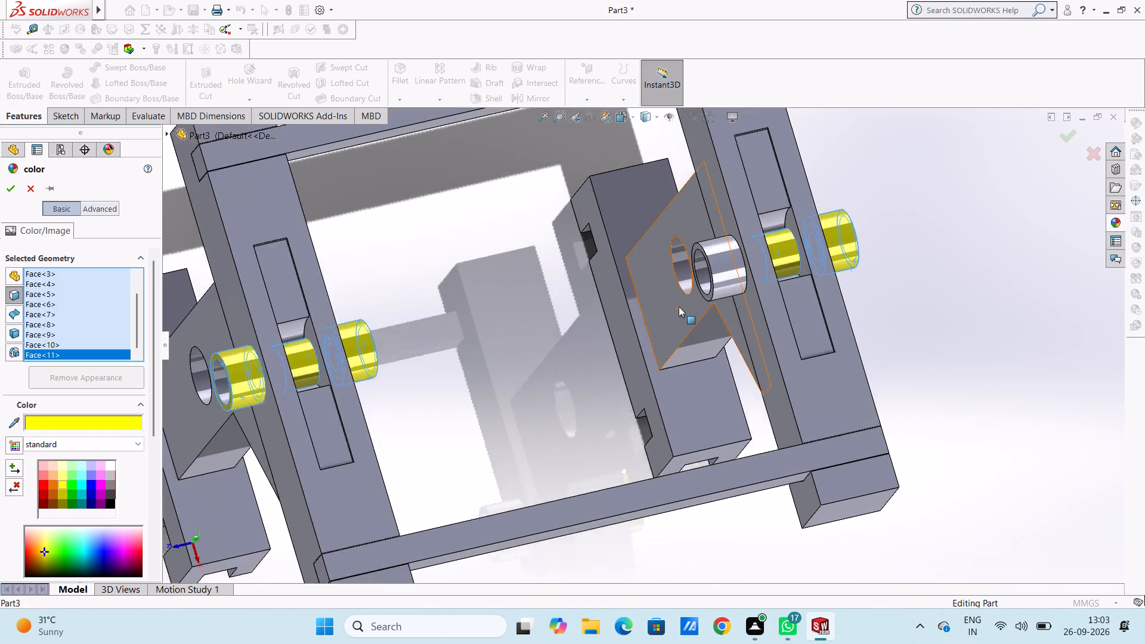
scroll(679, 306, "down", 2)
middle_click_drag(748, 264, 745, 281)
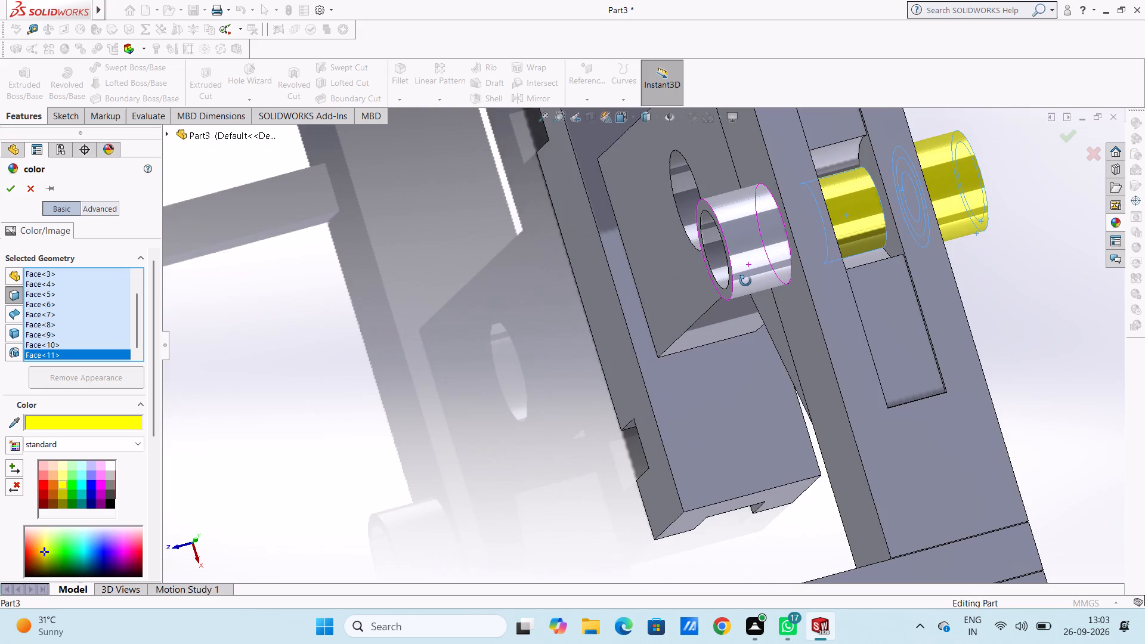
middle_click_drag(745, 281, 803, 259)
scroll(757, 224, "down", 2)
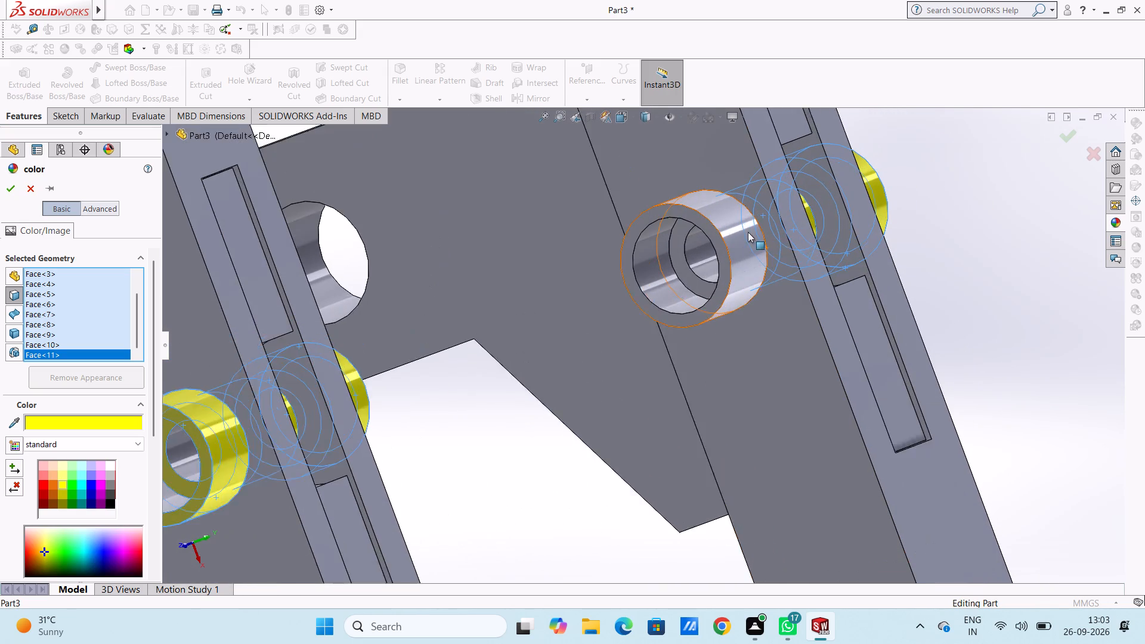
left_click(726, 240)
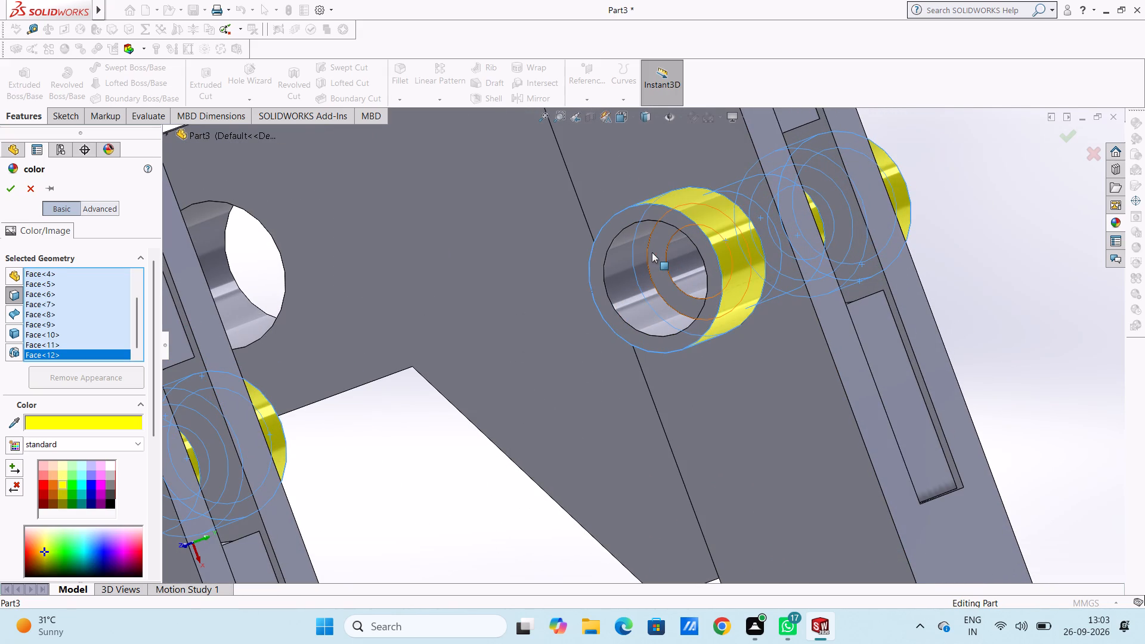
left_click(654, 251)
left_click(598, 253)
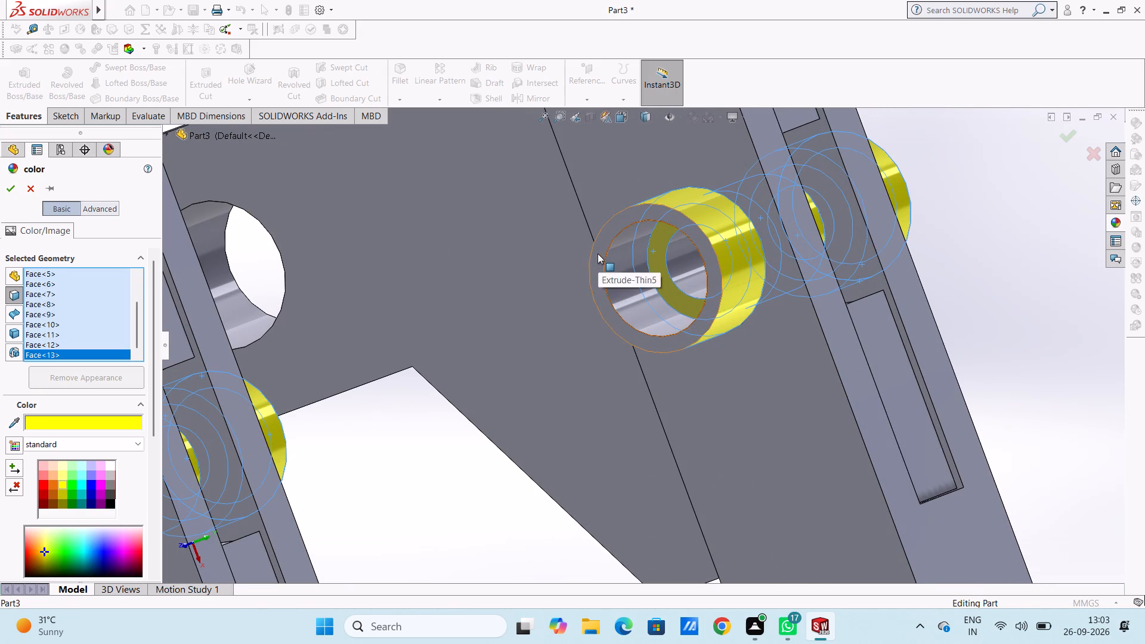
scroll(598, 253, "up", 11)
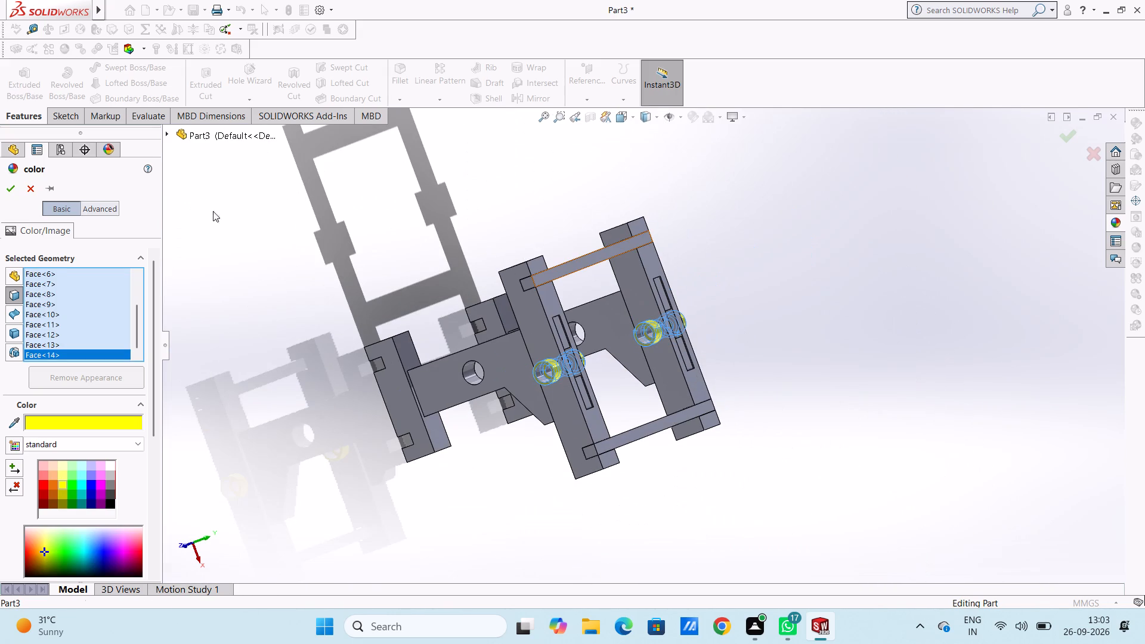
left_click(4, 185)
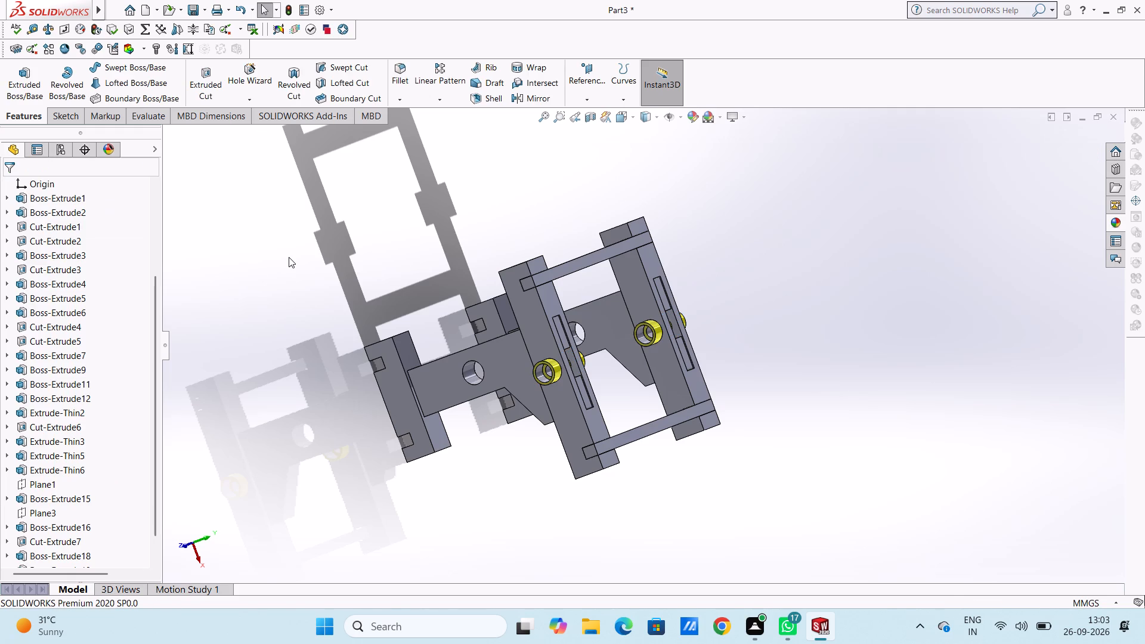
left_click(289, 256)
key("ctrl+7")
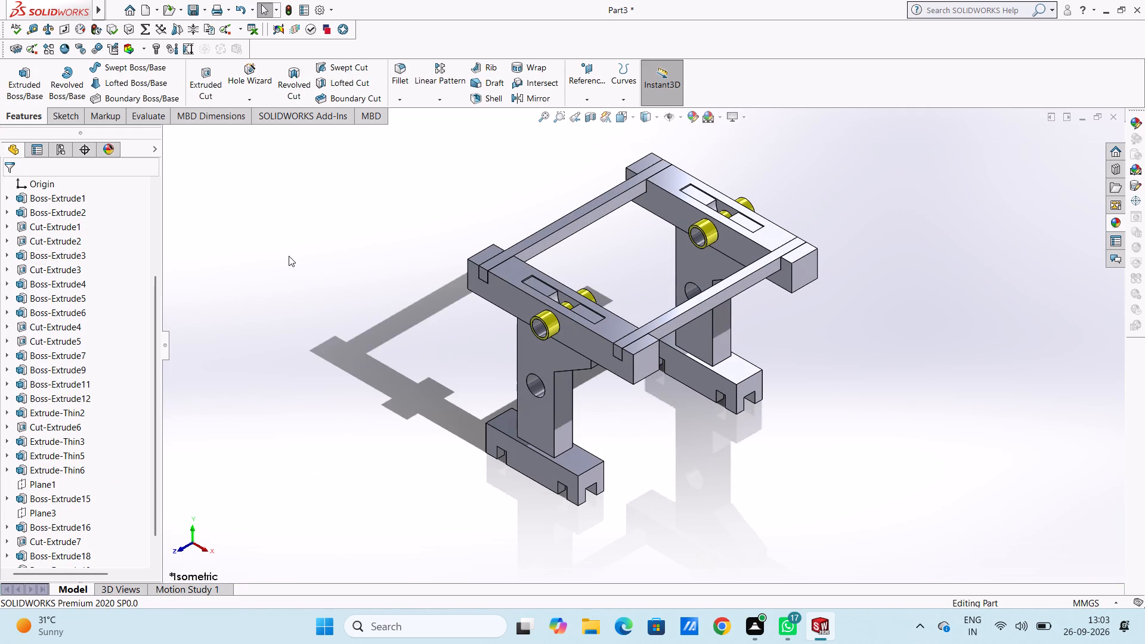
Colour the top, inner side and near end faces of the first cross rail light violet-blue.
scroll(541, 256, "down", 2)
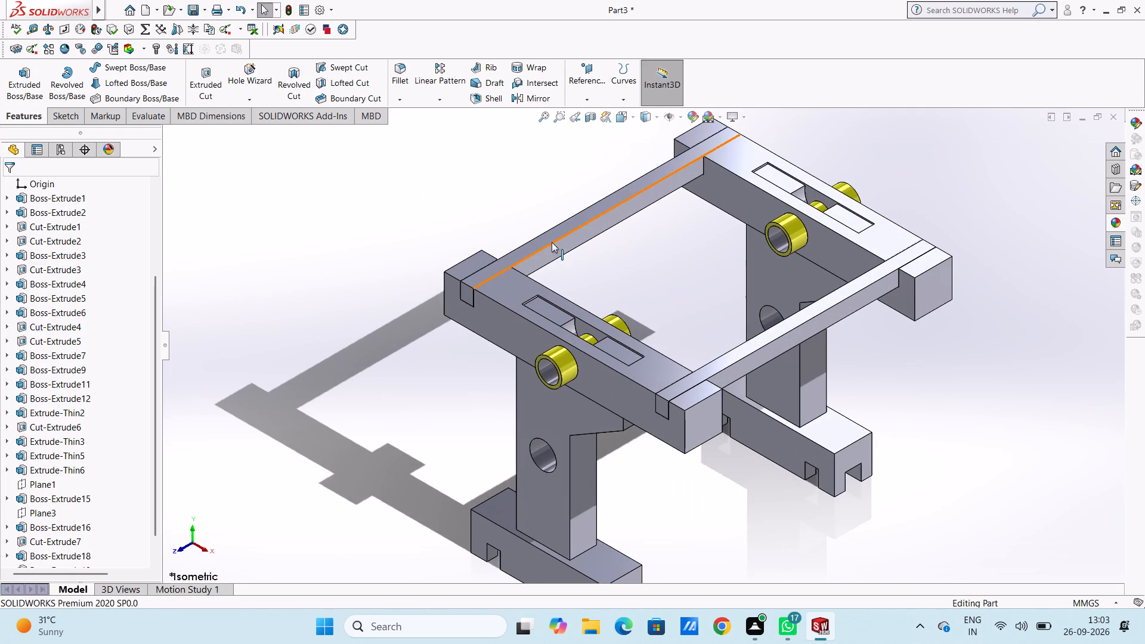
left_click(555, 232)
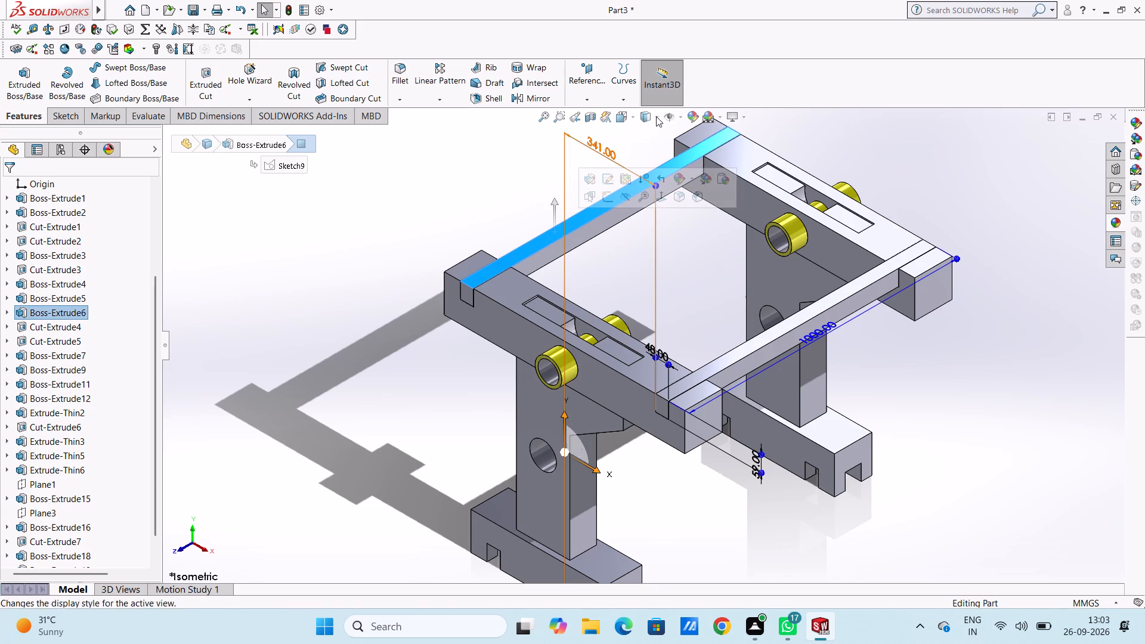
left_click(694, 117)
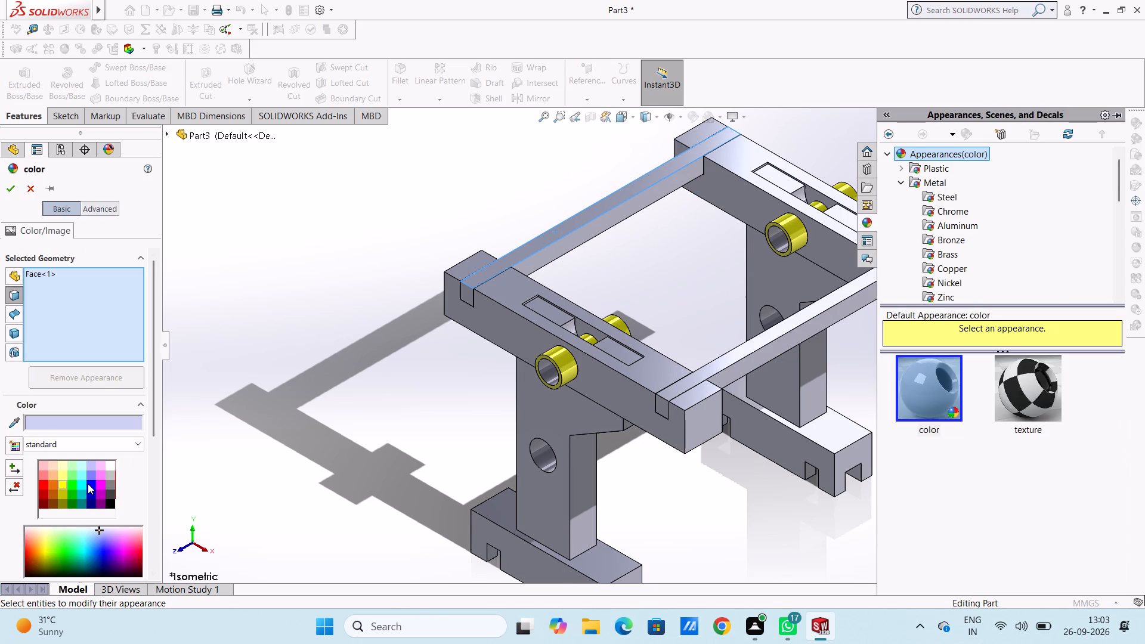
left_click(88, 484)
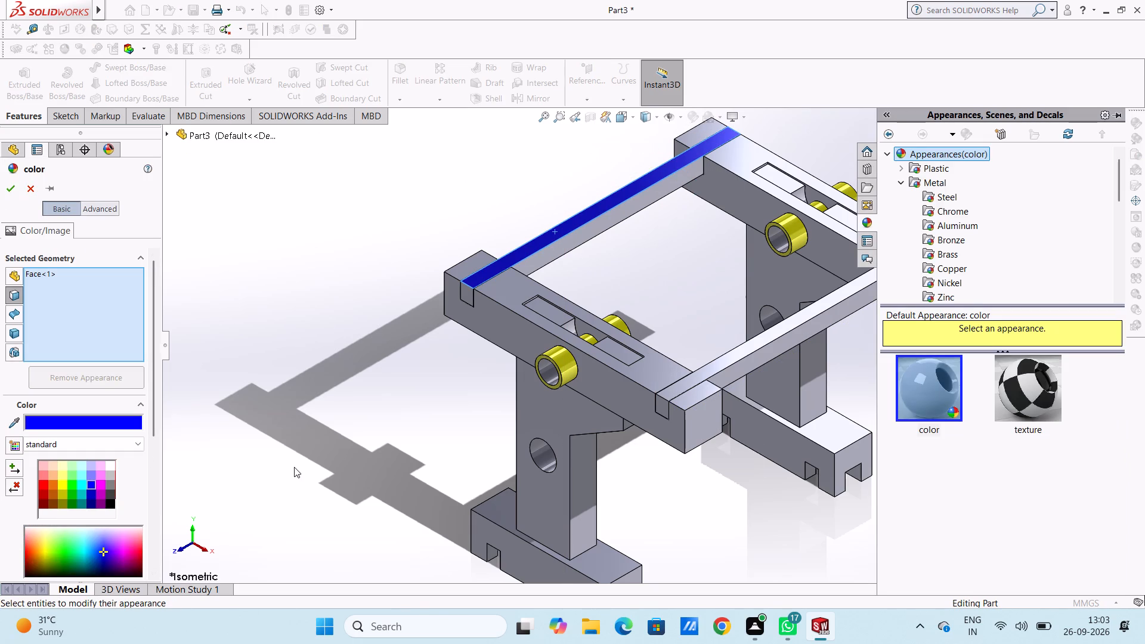
left_click(92, 476)
left_click(572, 237)
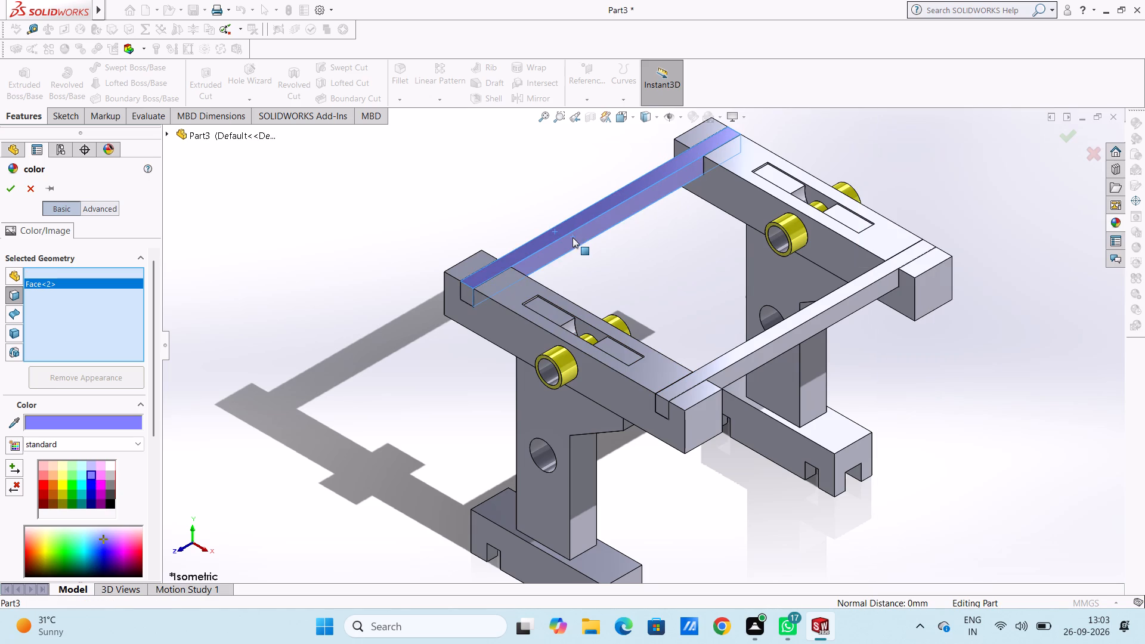
left_click(465, 291)
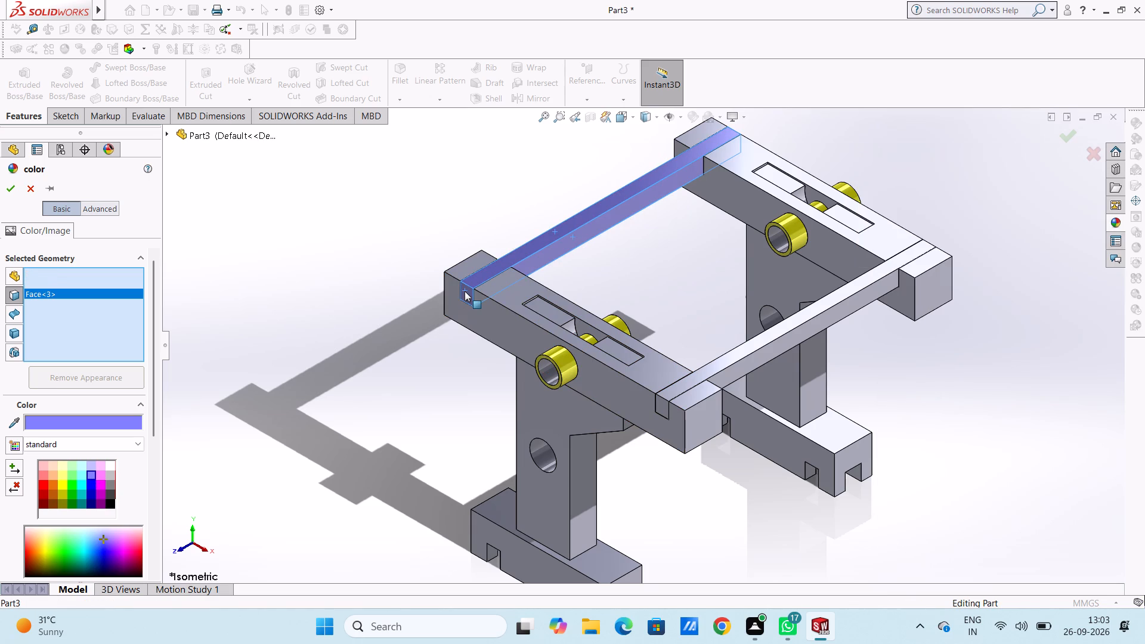
Add the near end, top and outer side faces of the second cross rail to the light violet-blue selection.
left_click(663, 404)
left_click(673, 388)
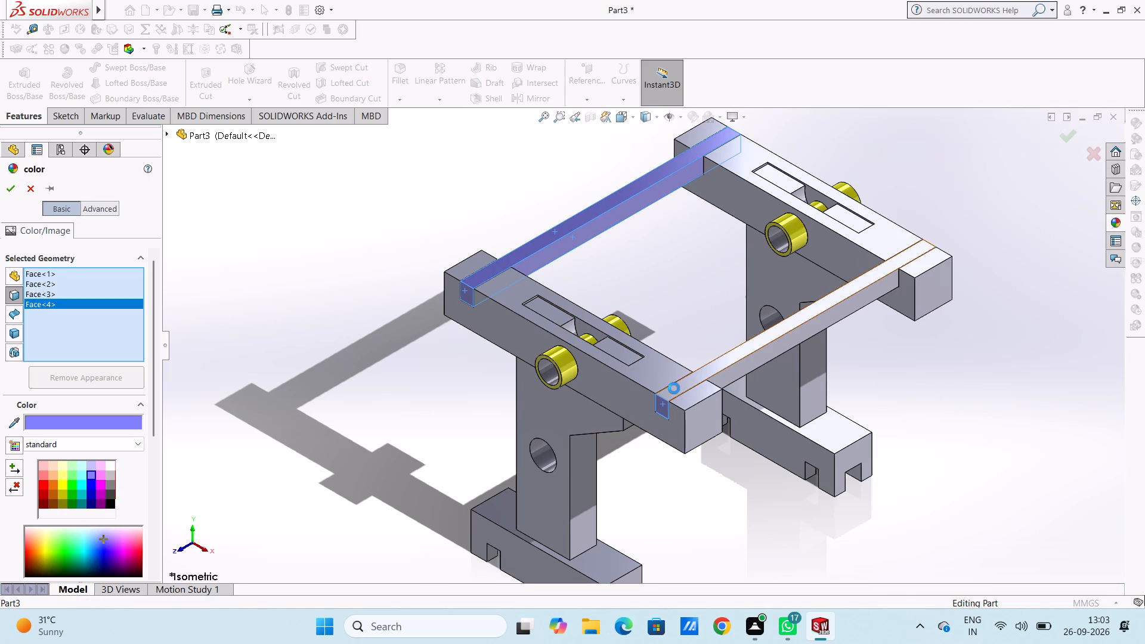
left_click(757, 363)
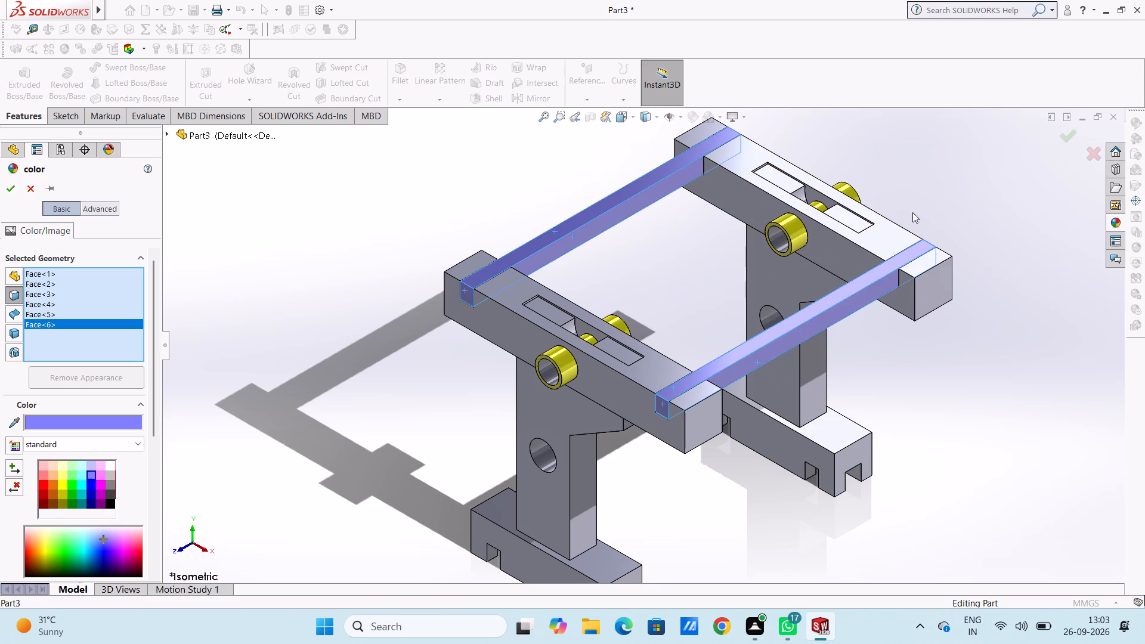
Add the far end faces of both cross rails to the light violet-blue selection.
middle_click_drag(912, 212, 857, 305)
scroll(908, 247, "up", 4)
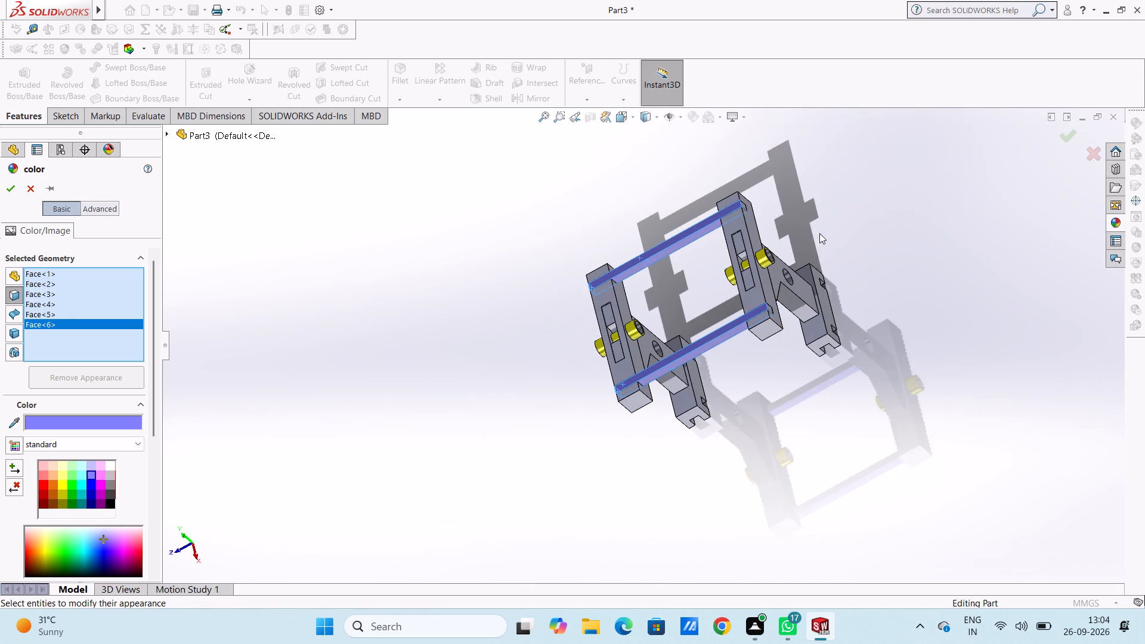
middle_click_drag(806, 240, 777, 279)
scroll(747, 247, "down", 5)
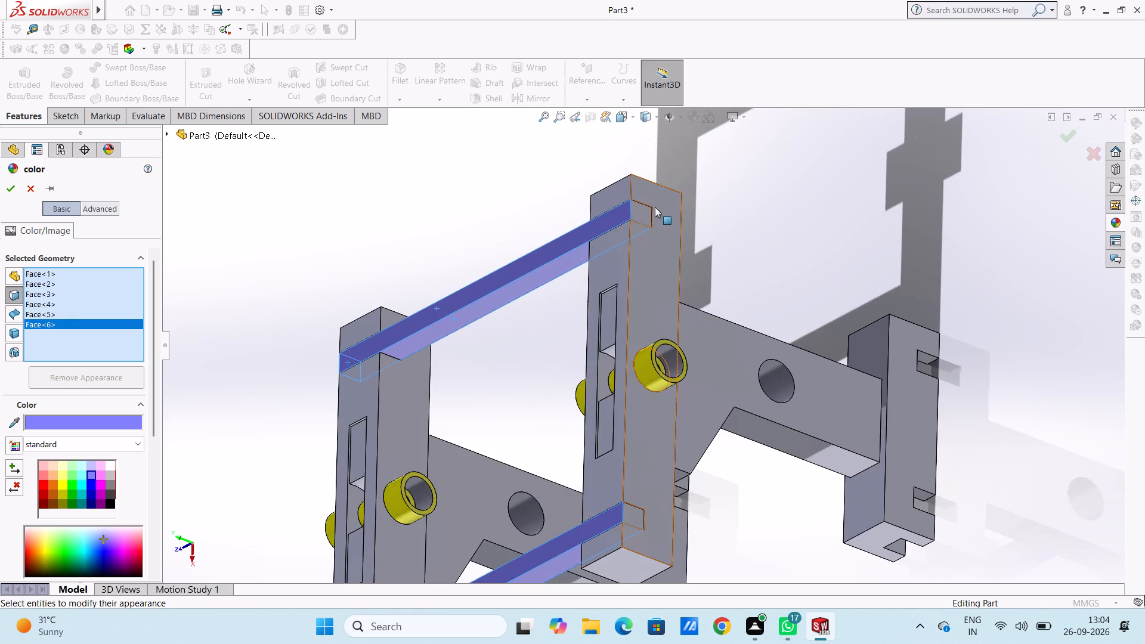
left_click(638, 213)
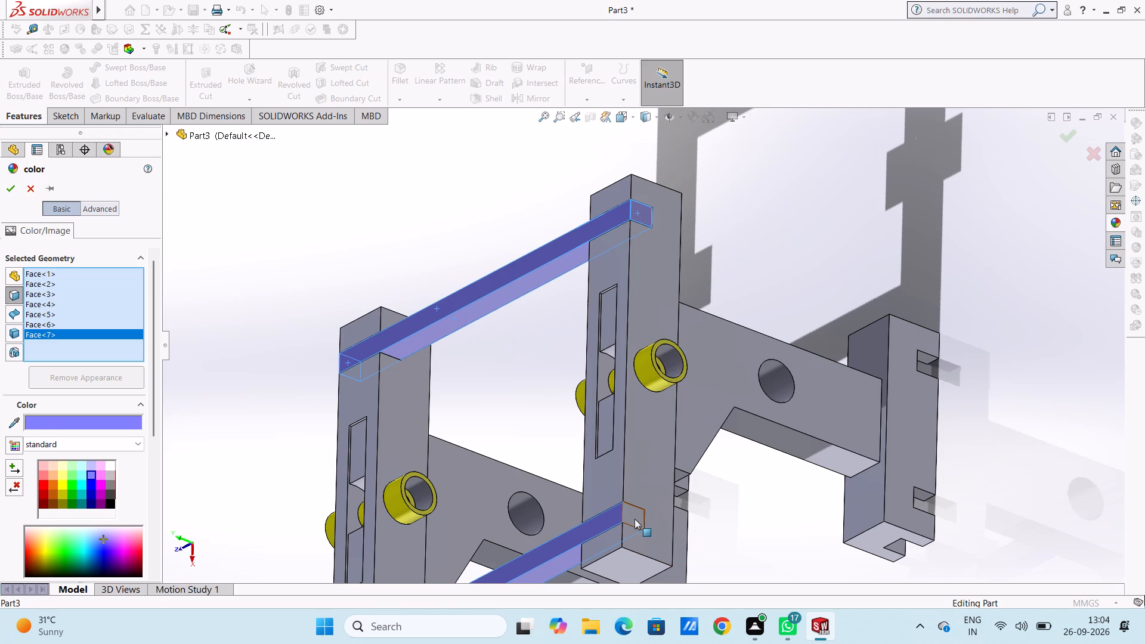
left_click(635, 519)
Add the underside faces of both cross rails to the light violet-blue selection.
scroll(481, 416, "up", 4)
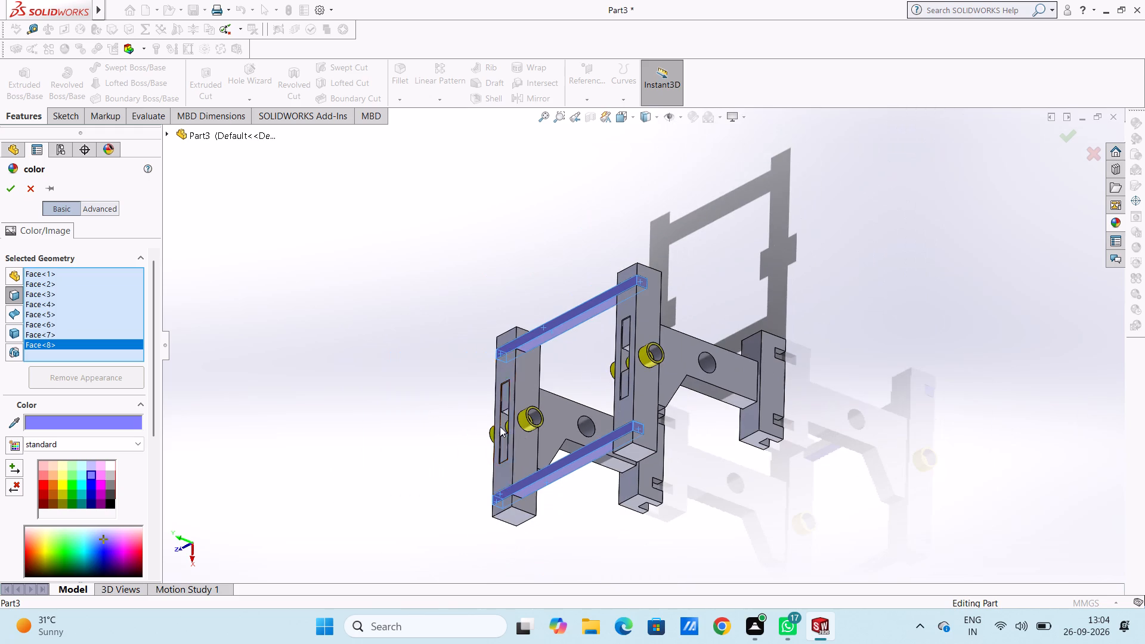
middle_click_drag(565, 344, 437, 265)
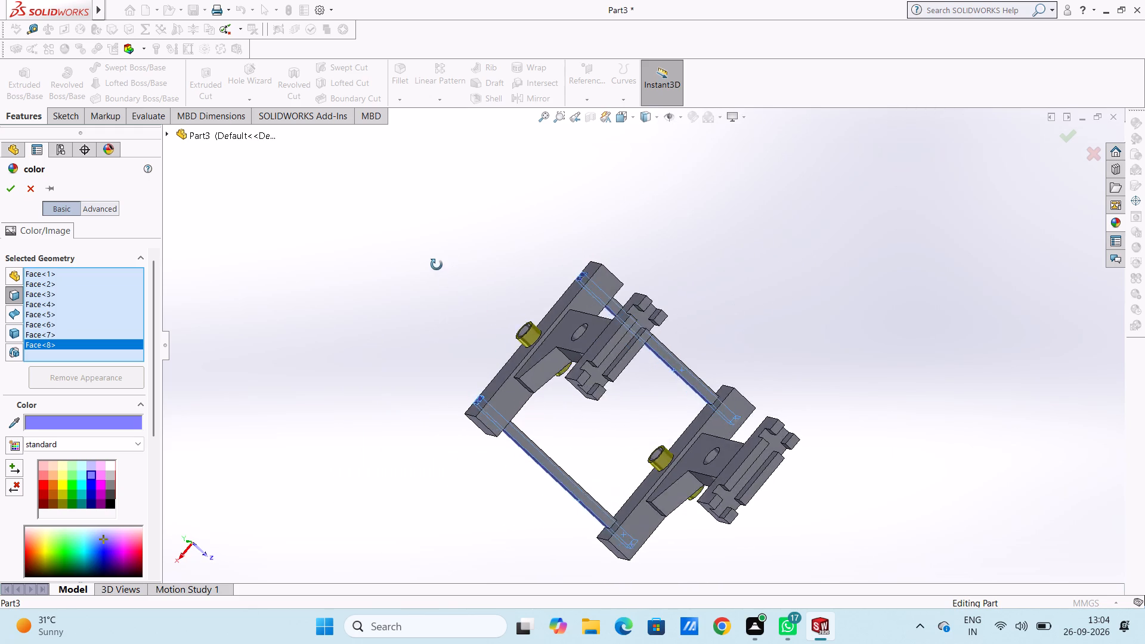
middle_click_drag(437, 265, 431, 261)
left_click(546, 459)
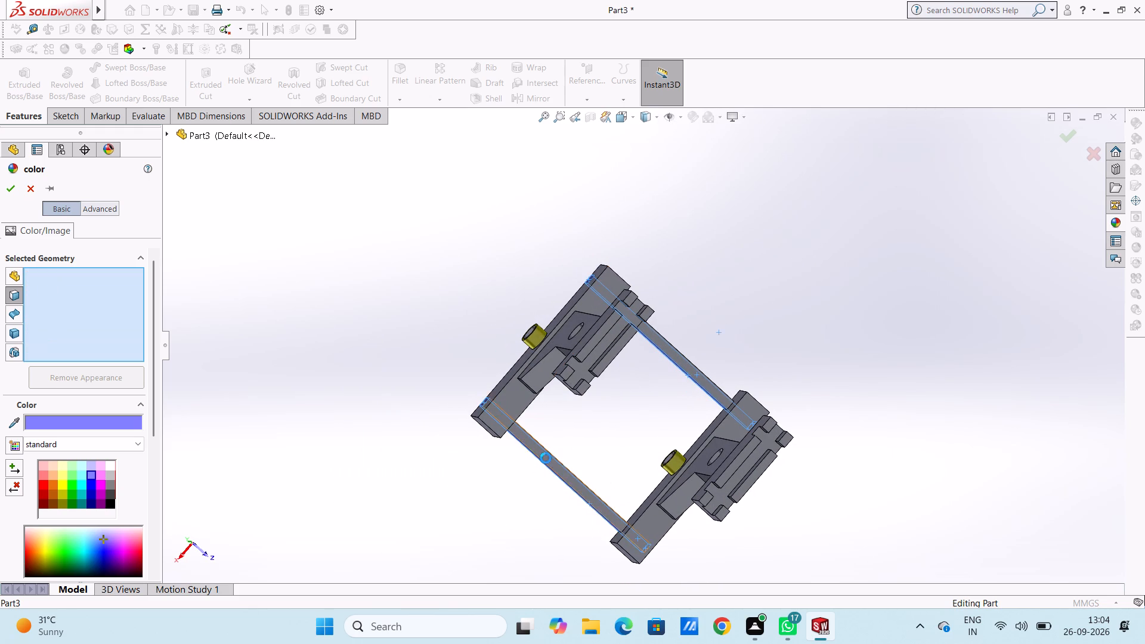
left_click(683, 360)
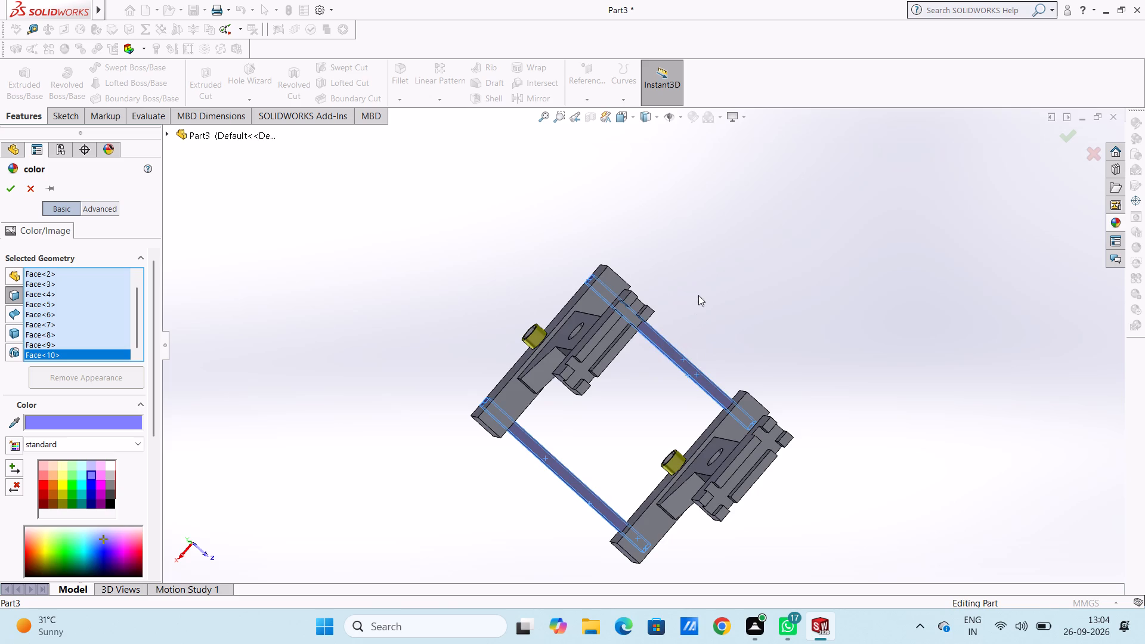
Add the first rail's outer side face and the second rail's inner side face to the light violet-blue selection.
middle_click_drag(693, 255, 687, 432)
scroll(671, 383, "up", 2)
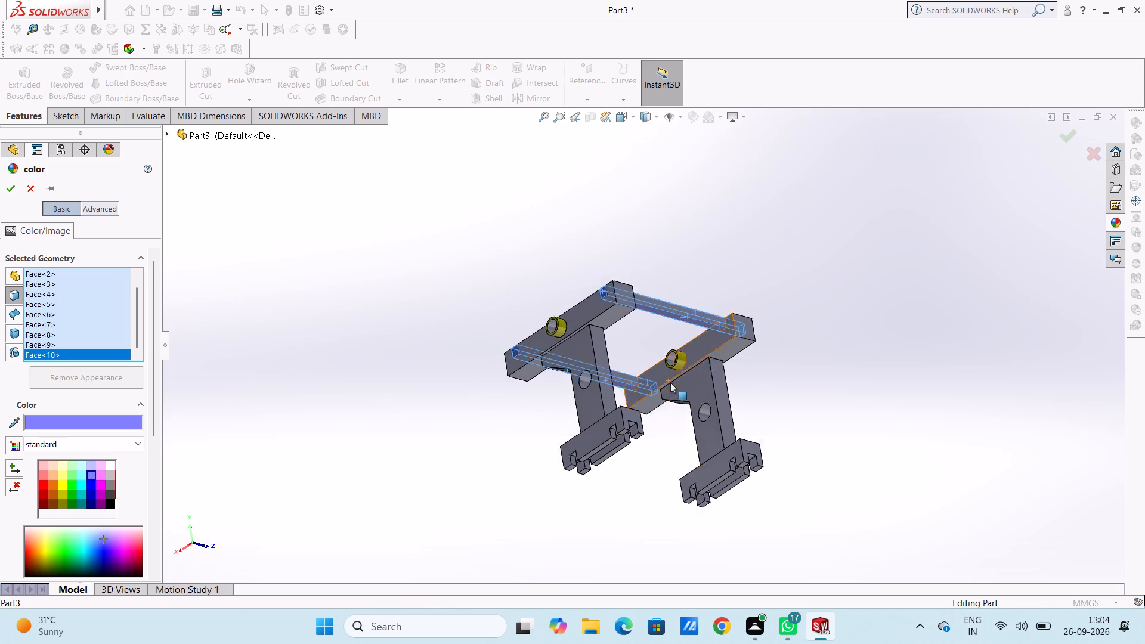
scroll(670, 382, "up", 1)
middle_click_drag(665, 277, 694, 445)
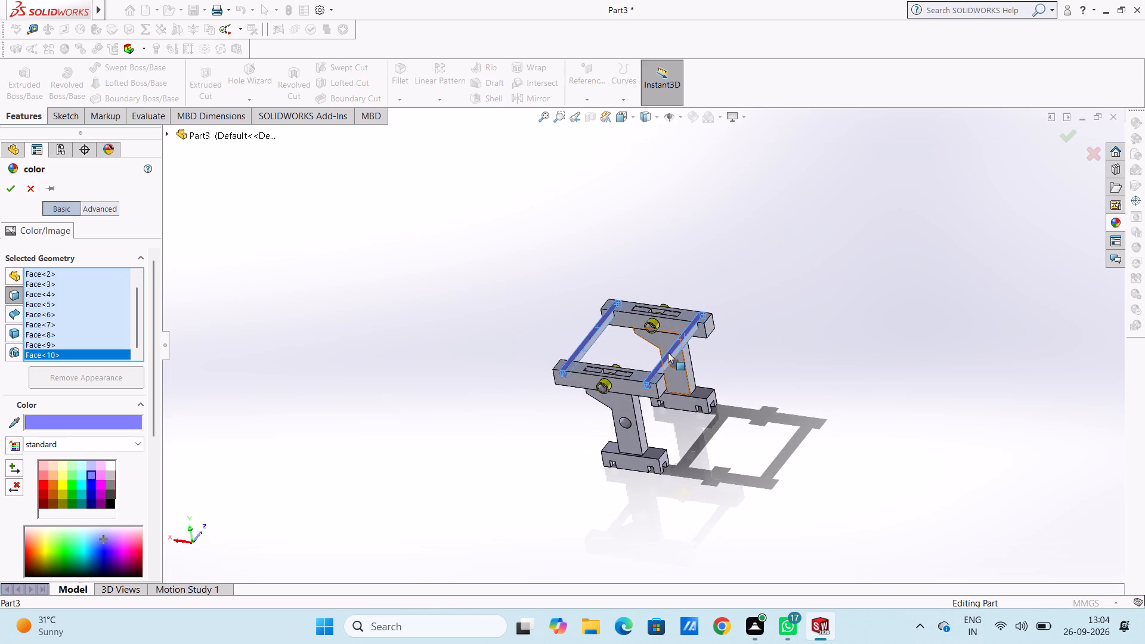
scroll(668, 343, "down", 6)
left_click(673, 381)
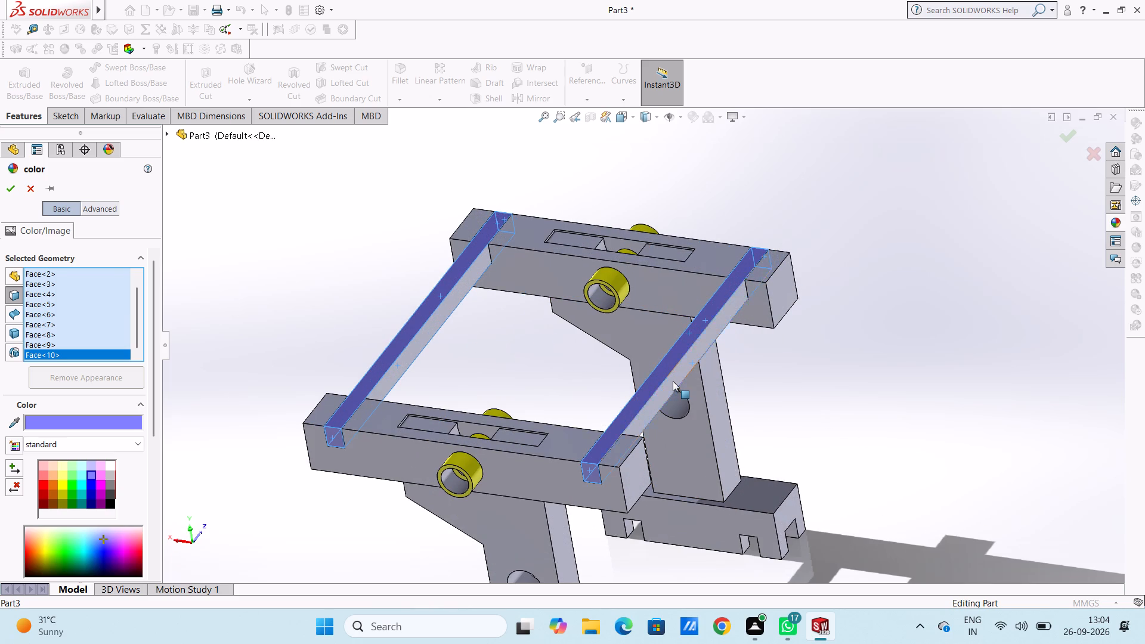
scroll(550, 340, "up", 3)
left_click(519, 339)
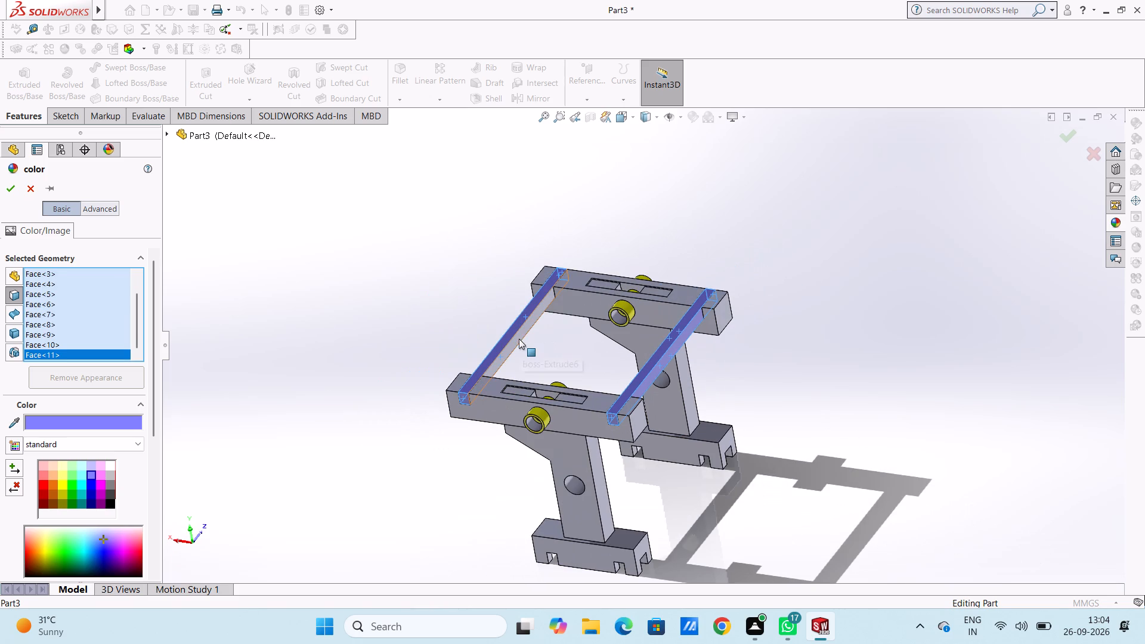
Apply the light violet-blue appearance to the selected cross rail faces and return to the isometric view.
scroll(536, 337, "up", 3)
middle_click_drag(608, 336, 649, 352)
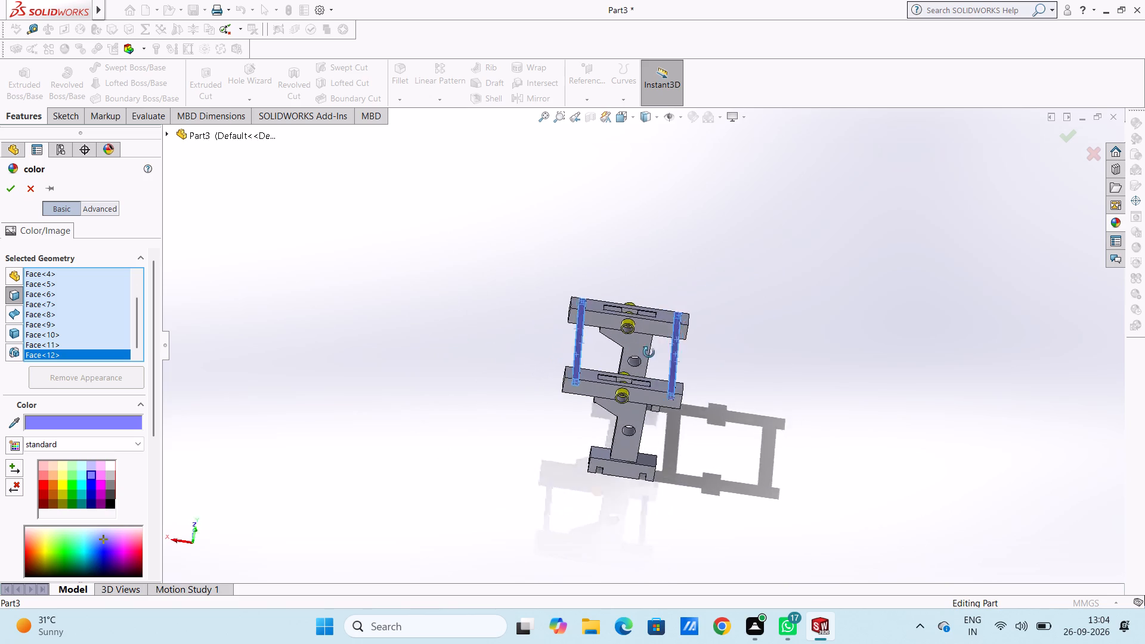
middle_click_drag(649, 352, 734, 473)
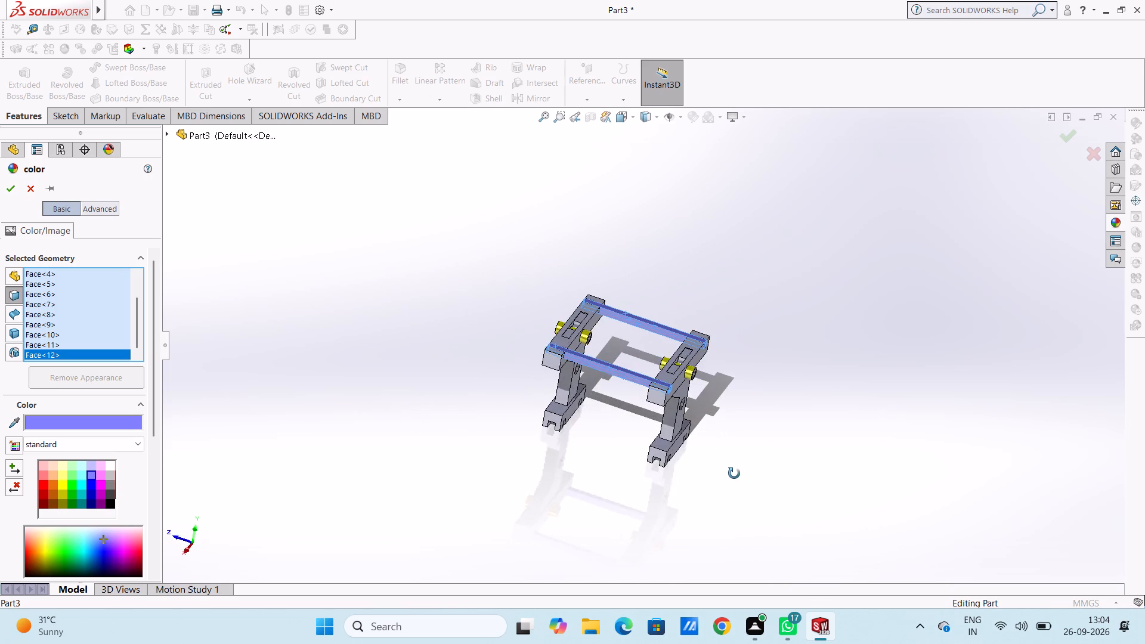
middle_click_drag(734, 473, 731, 479)
left_click(8, 183)
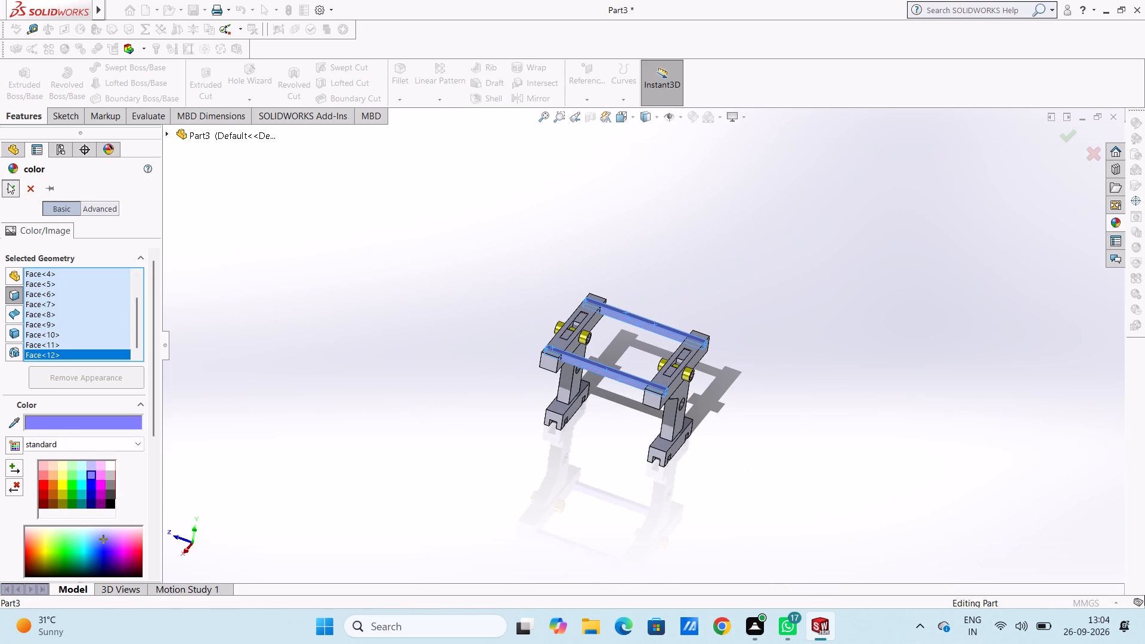
left_click(373, 253)
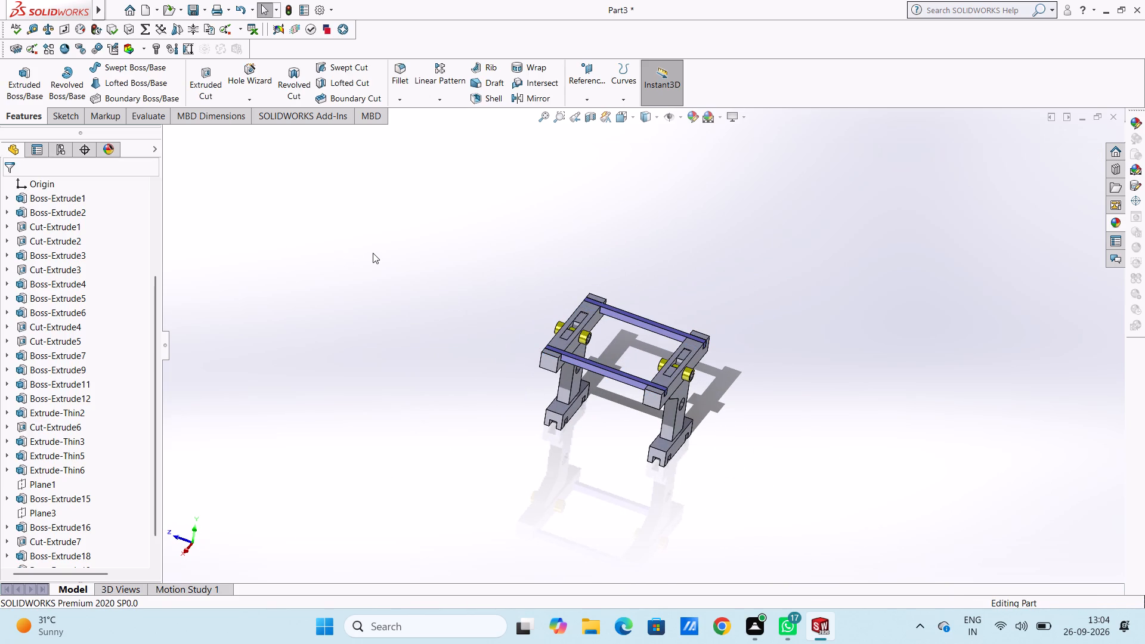
key("ctrl+7")
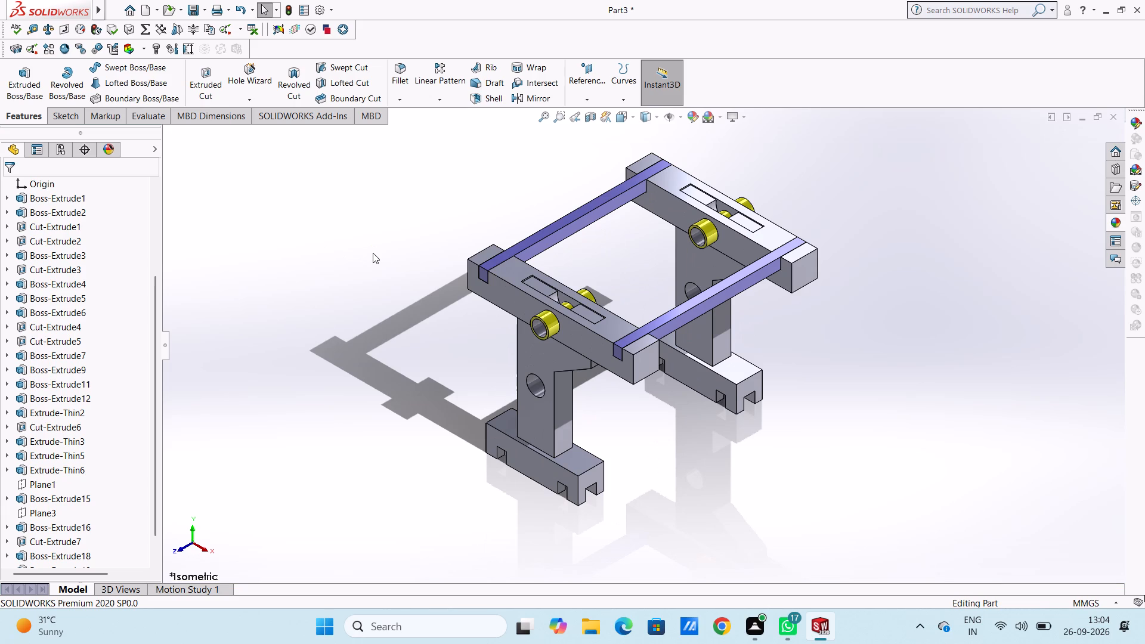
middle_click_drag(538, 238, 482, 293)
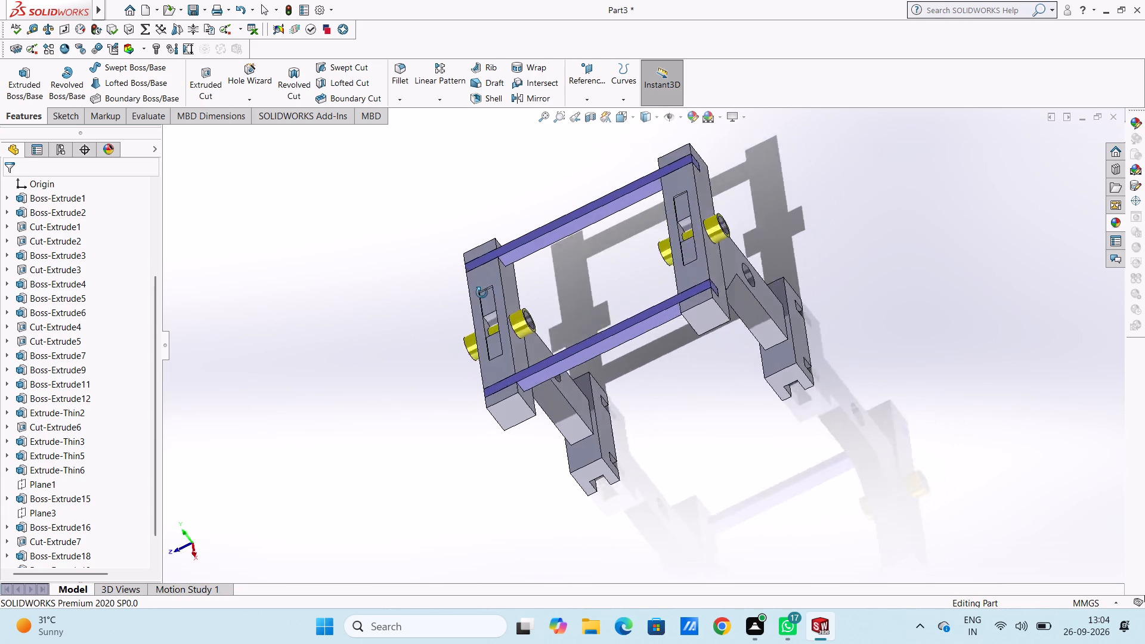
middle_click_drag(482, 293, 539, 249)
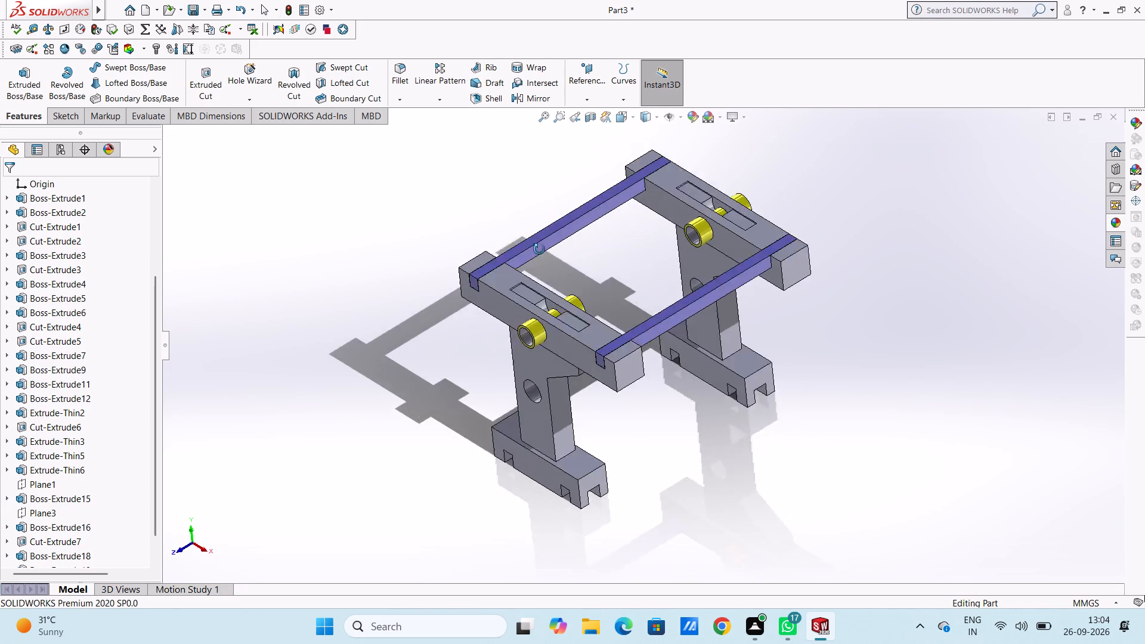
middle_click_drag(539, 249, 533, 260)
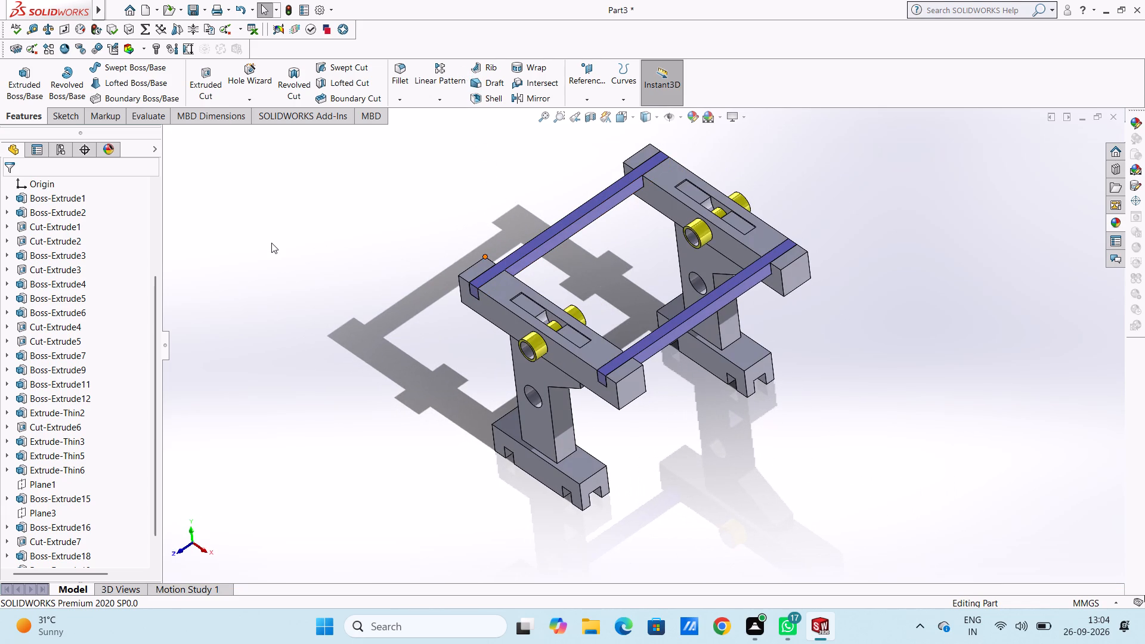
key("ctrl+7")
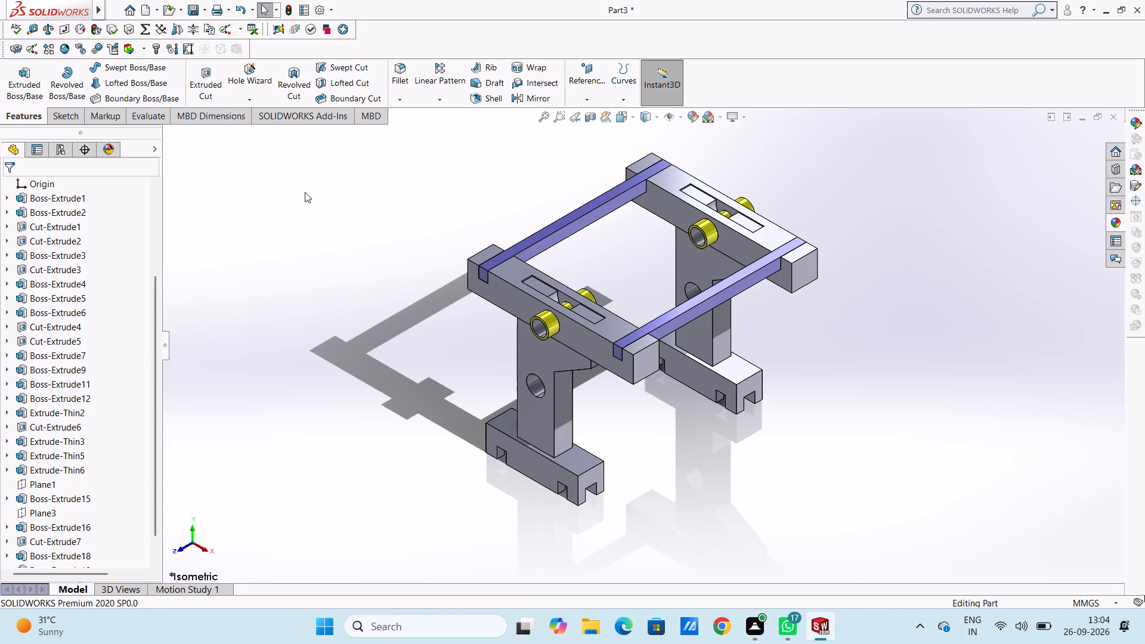
Start a new appearance on the first flat floor face in the near beam's slot and set its colour to bright green.
scroll(730, 280, "down", 1)
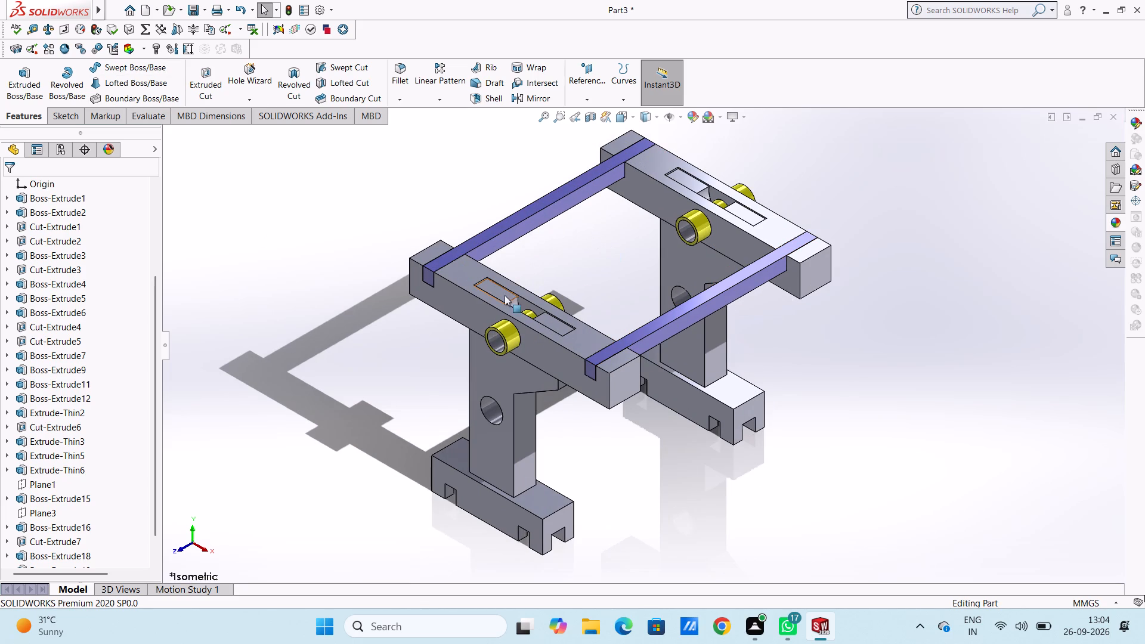
left_click(503, 292)
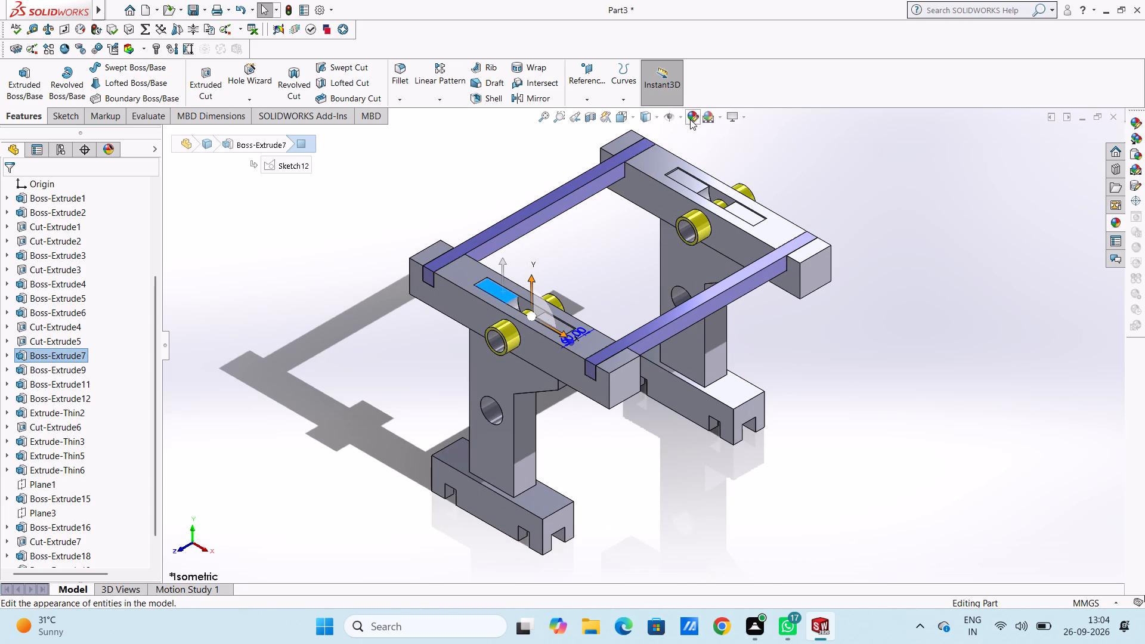
left_click(694, 116)
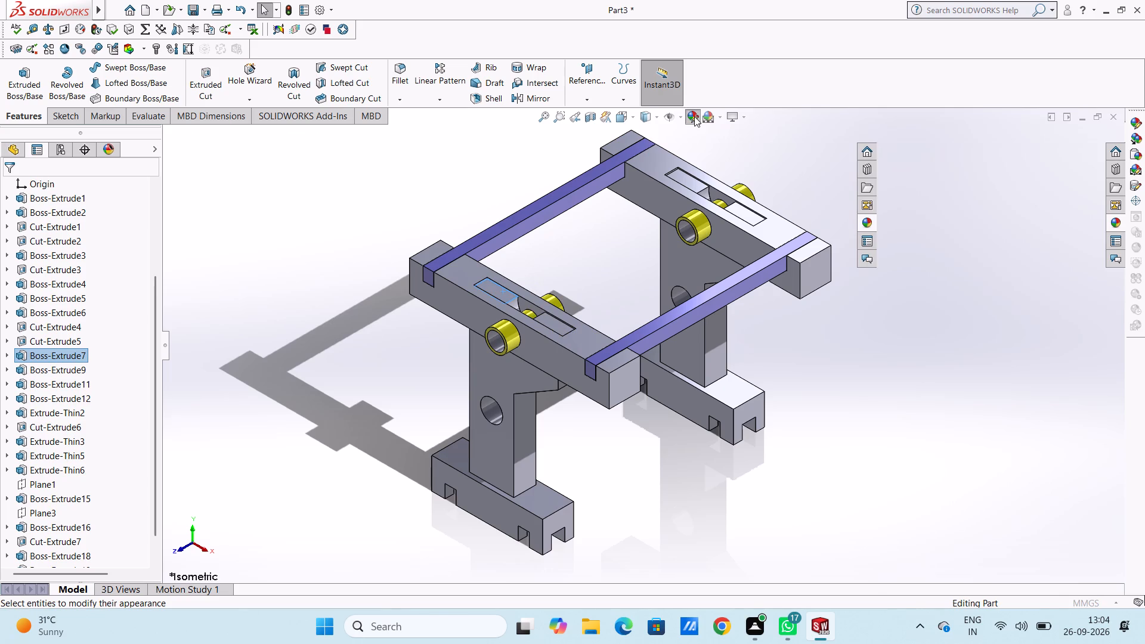
left_click(70, 484)
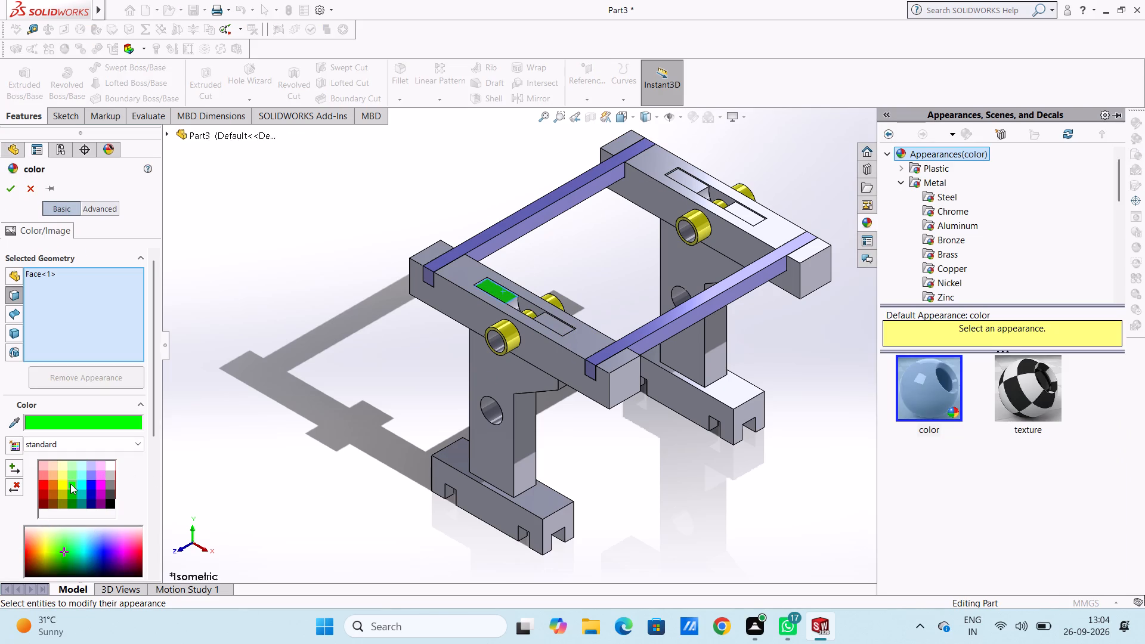
left_click(69, 474)
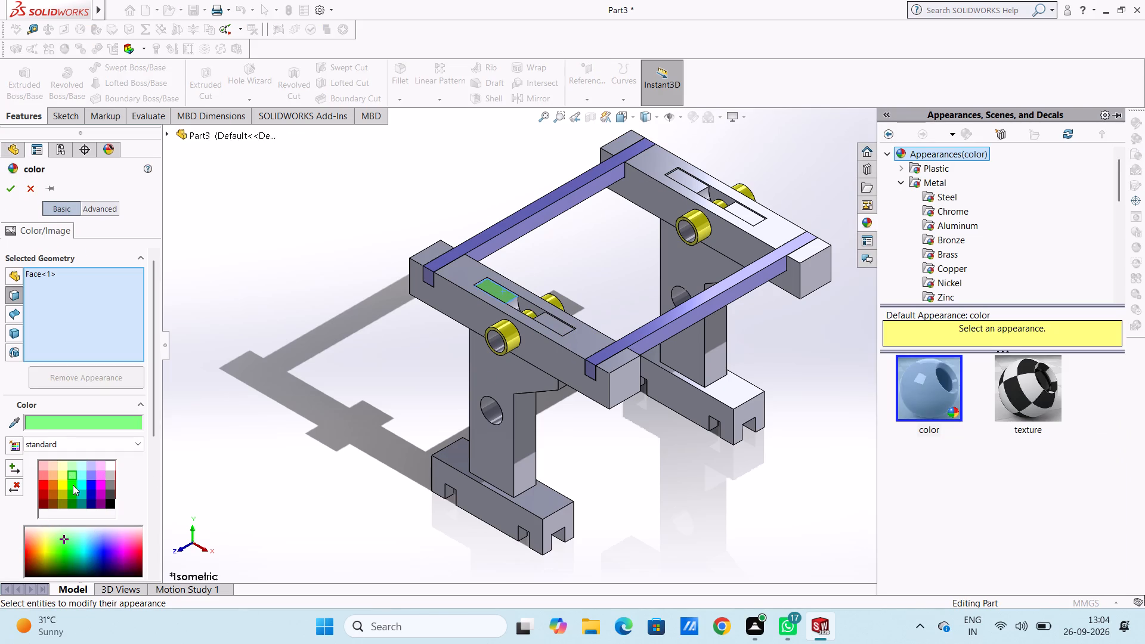
left_click(75, 494)
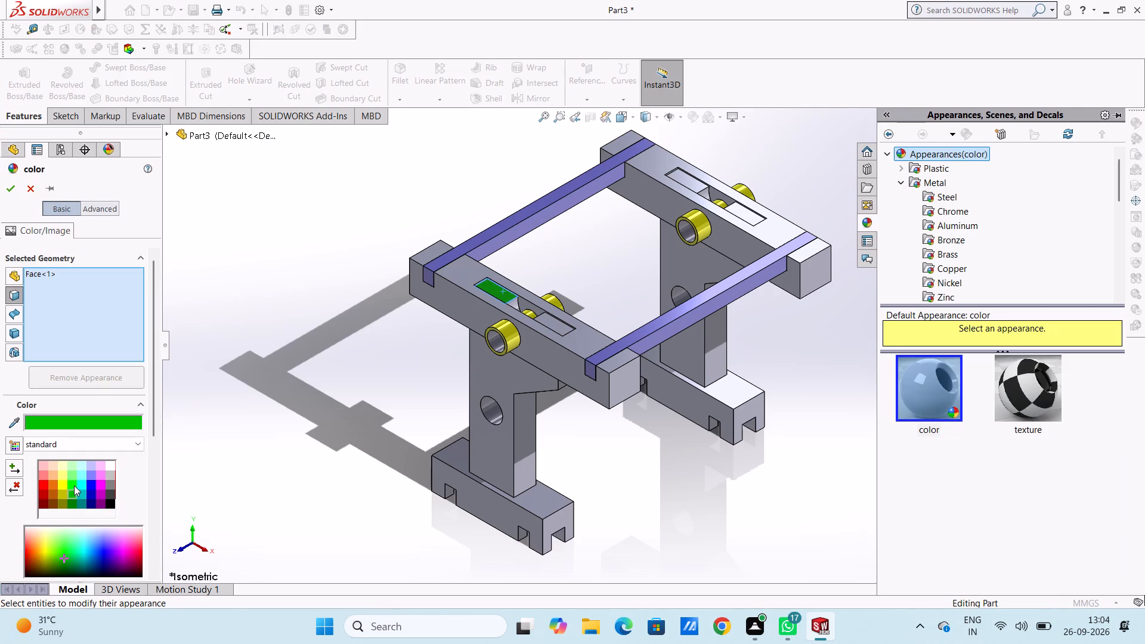
left_click(74, 485)
Add the near beam slot's other flat floor face and both curved faces beside its cylinder to the green selection.
scroll(621, 296, "down", 5)
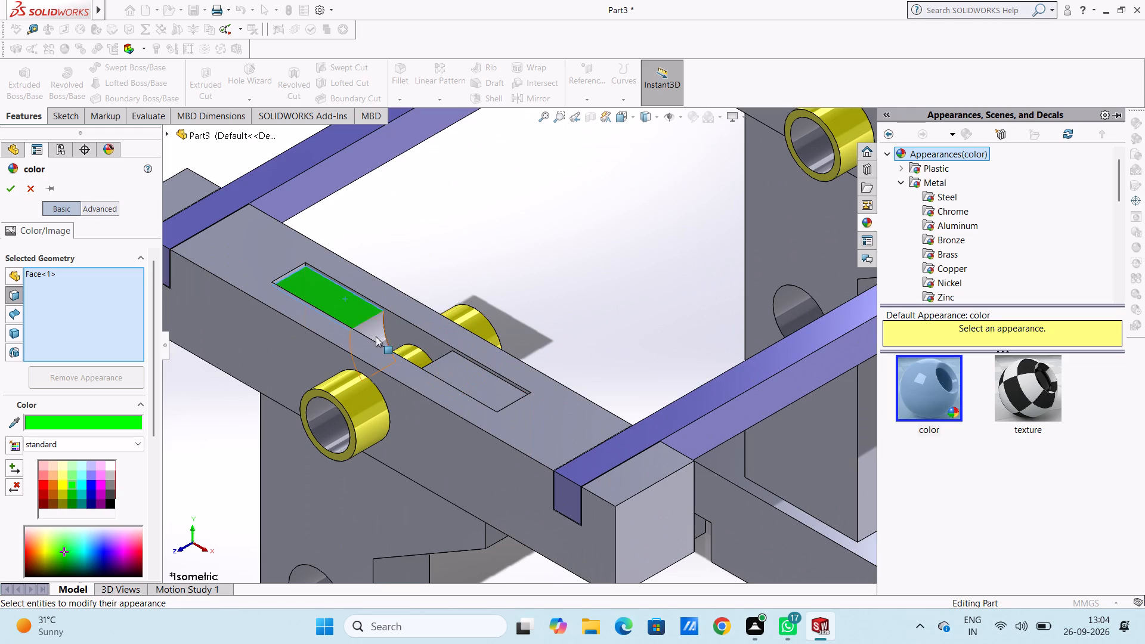
left_click(374, 327)
left_click(468, 379)
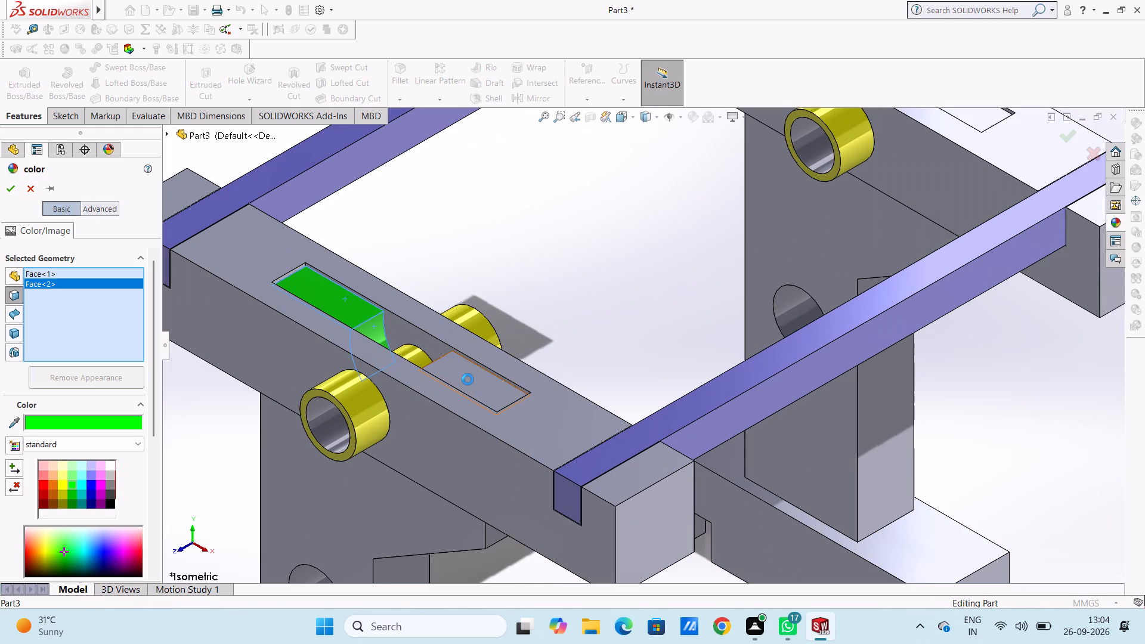
middle_click_drag(465, 358, 504, 453)
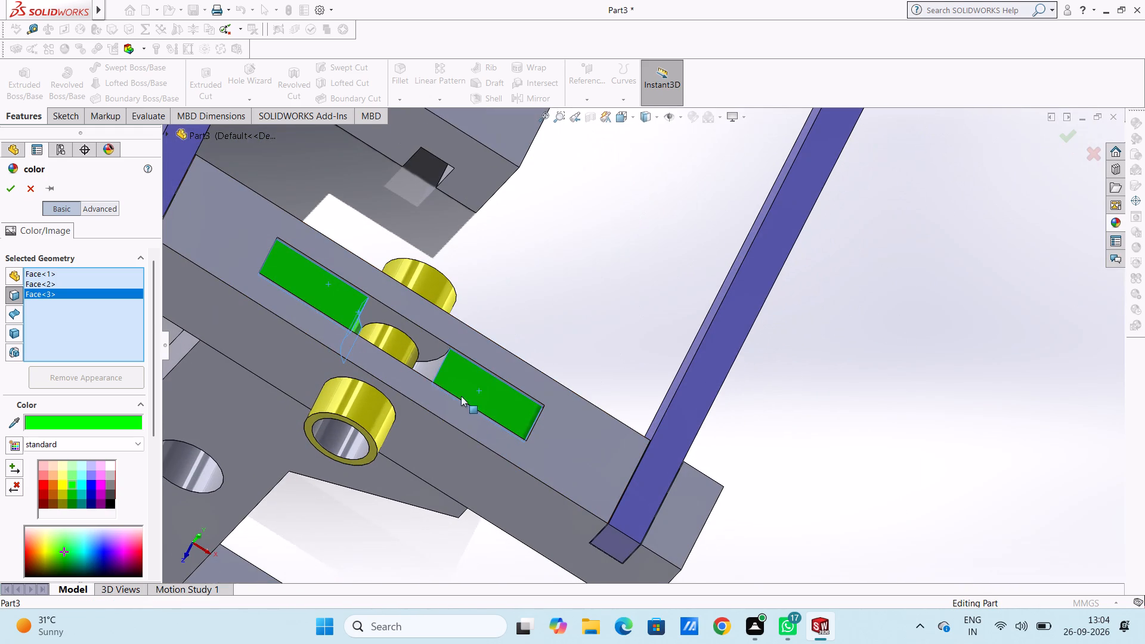
left_click(429, 361)
Add the far beam slot's two flat floor faces and both curved faces beside its cylinder to the green selection.
scroll(442, 263, "up", 4)
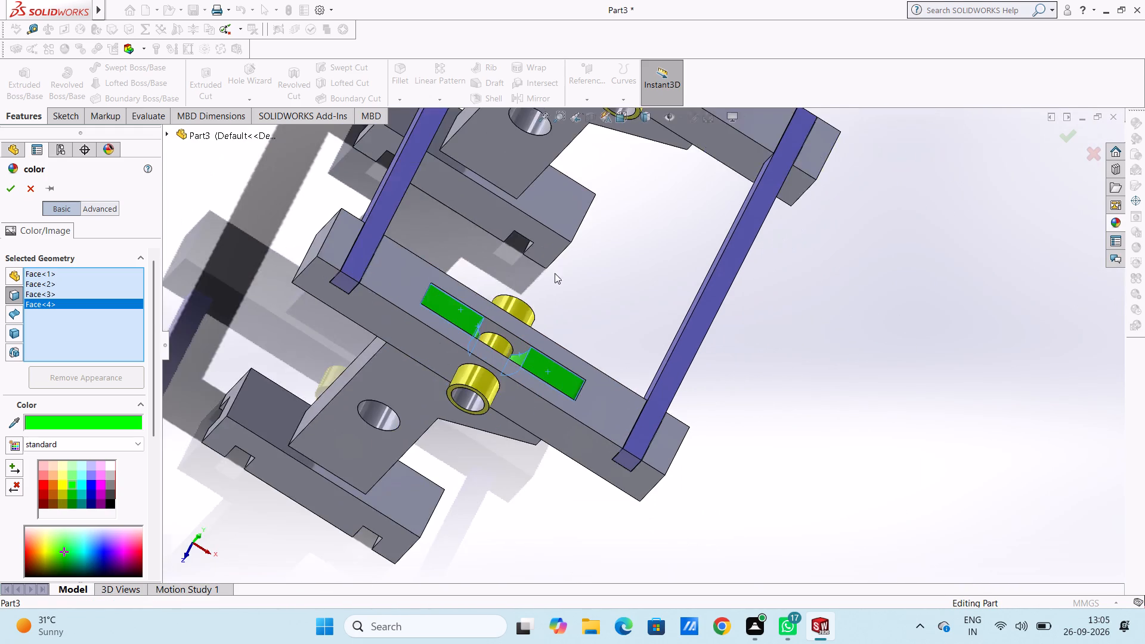
middle_click_drag(560, 268, 509, 236)
scroll(509, 236, "up", 5)
scroll(600, 227, "down", 5)
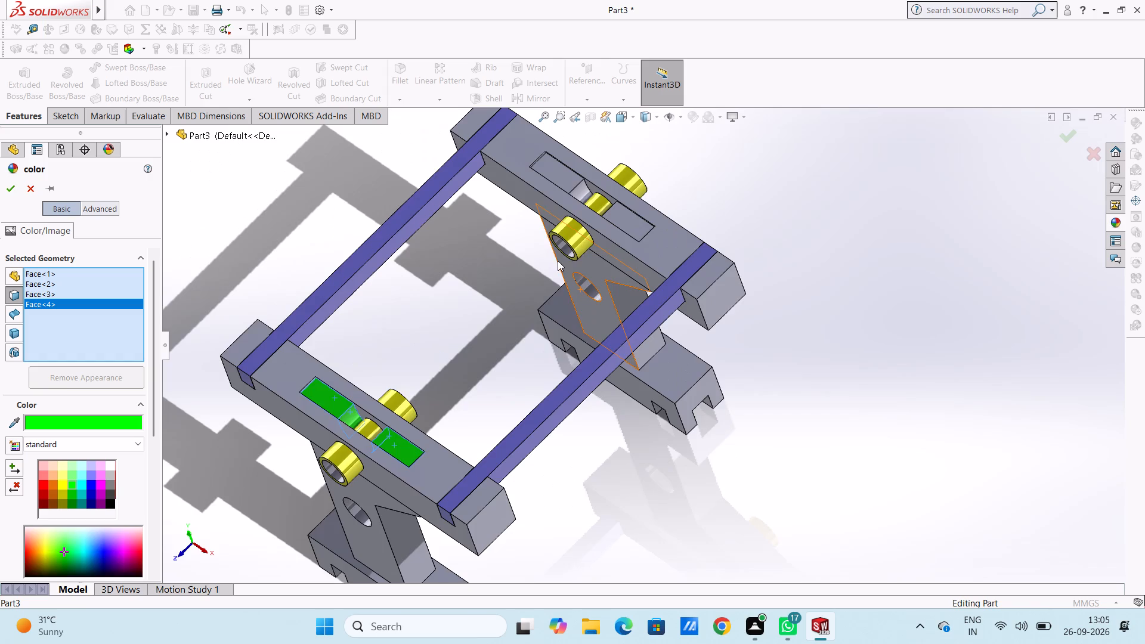
scroll(575, 196, "down", 4)
left_click(564, 191)
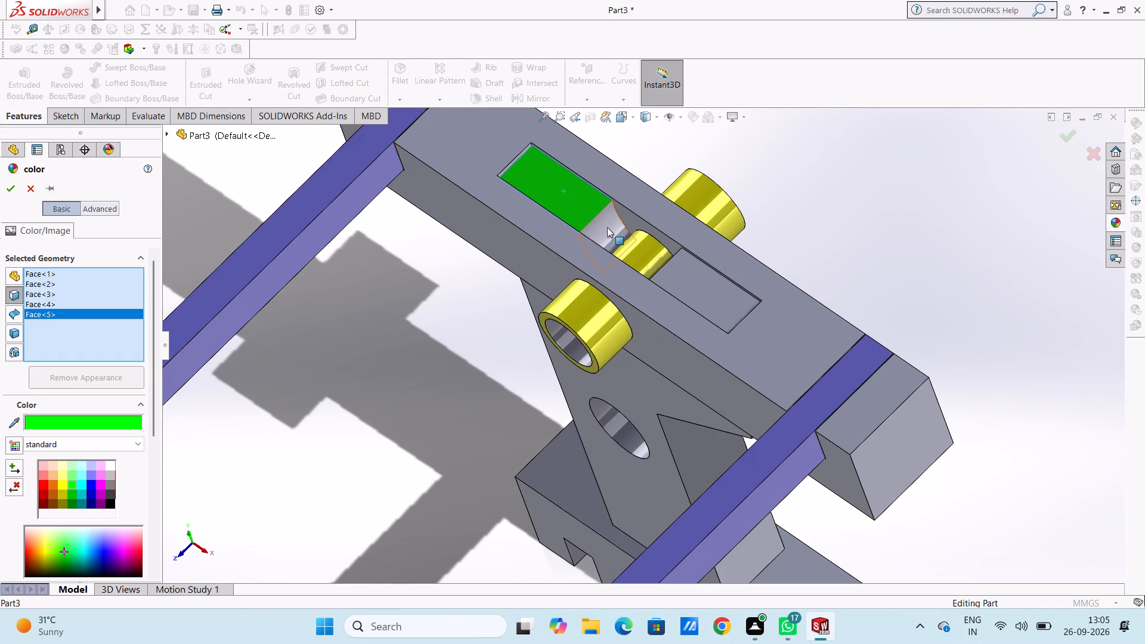
left_click(607, 227)
middle_click_drag(655, 231, 695, 305)
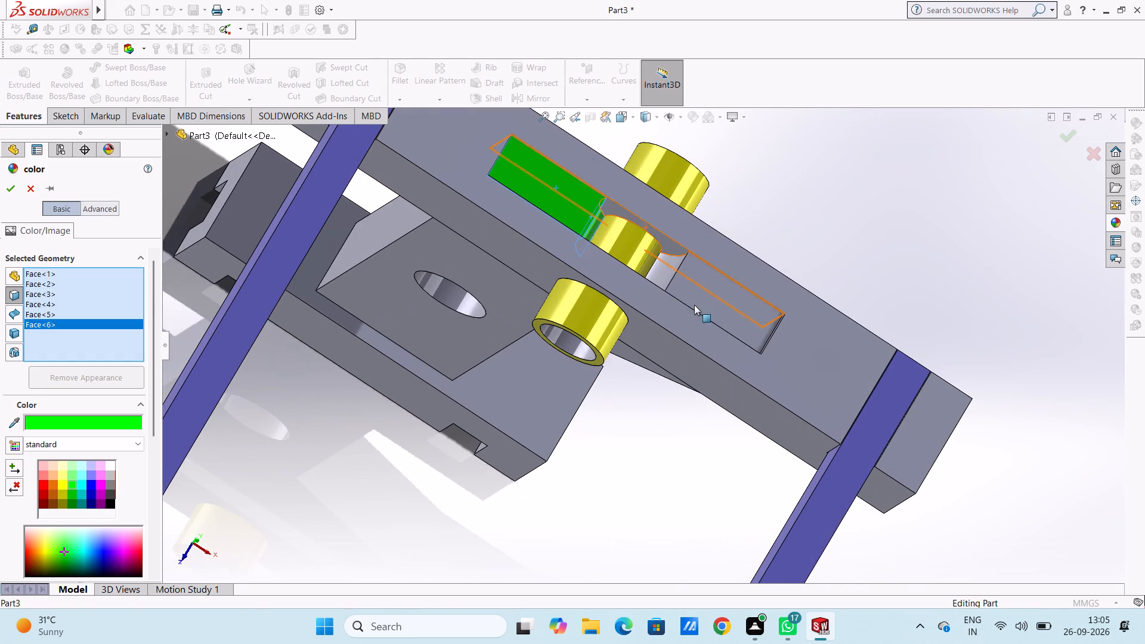
left_click(667, 273)
left_click(701, 287)
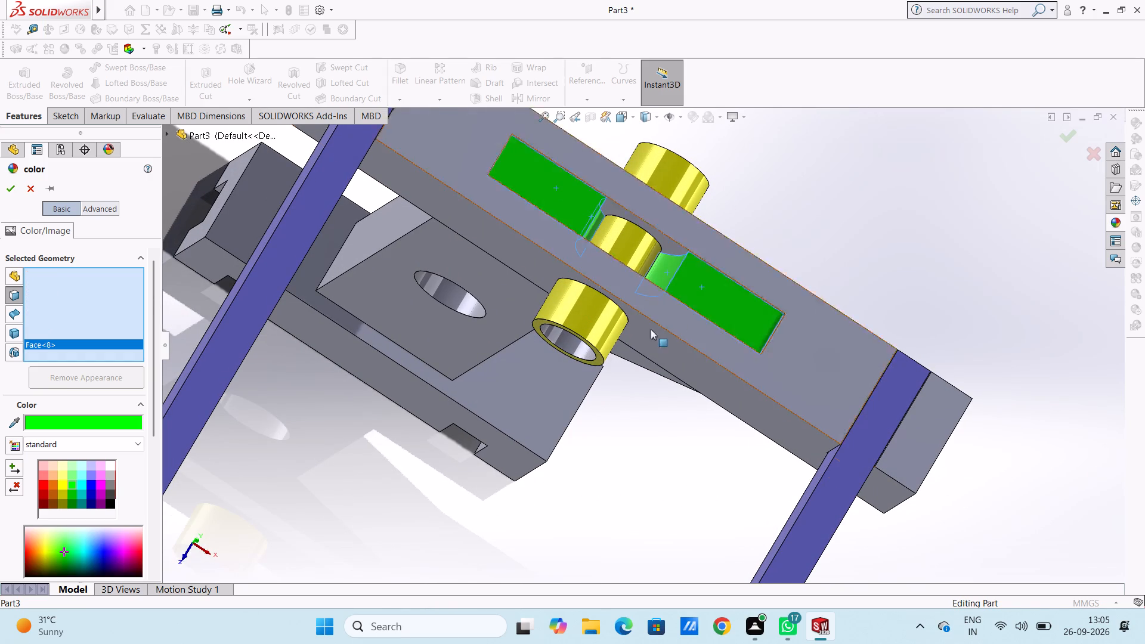
Add the far leg's two broad side faces, short upper face, sloped face and both long edge faces to the green selection.
scroll(530, 386, "up", 3)
middle_click_drag(473, 367, 437, 249)
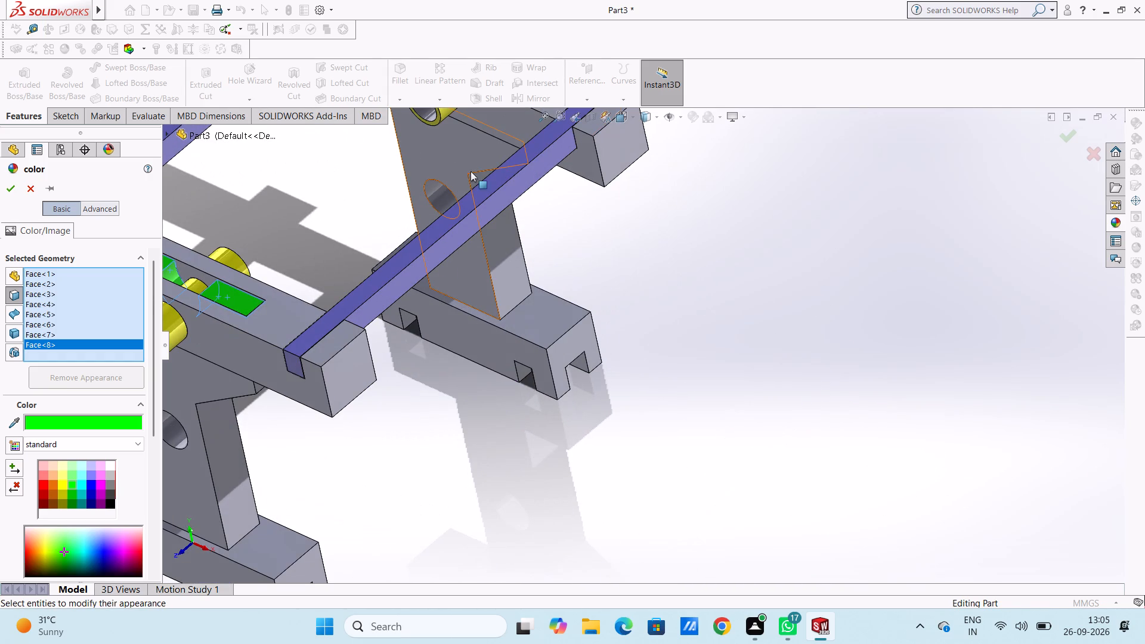
left_click(442, 149)
scroll(444, 156, "up", 4)
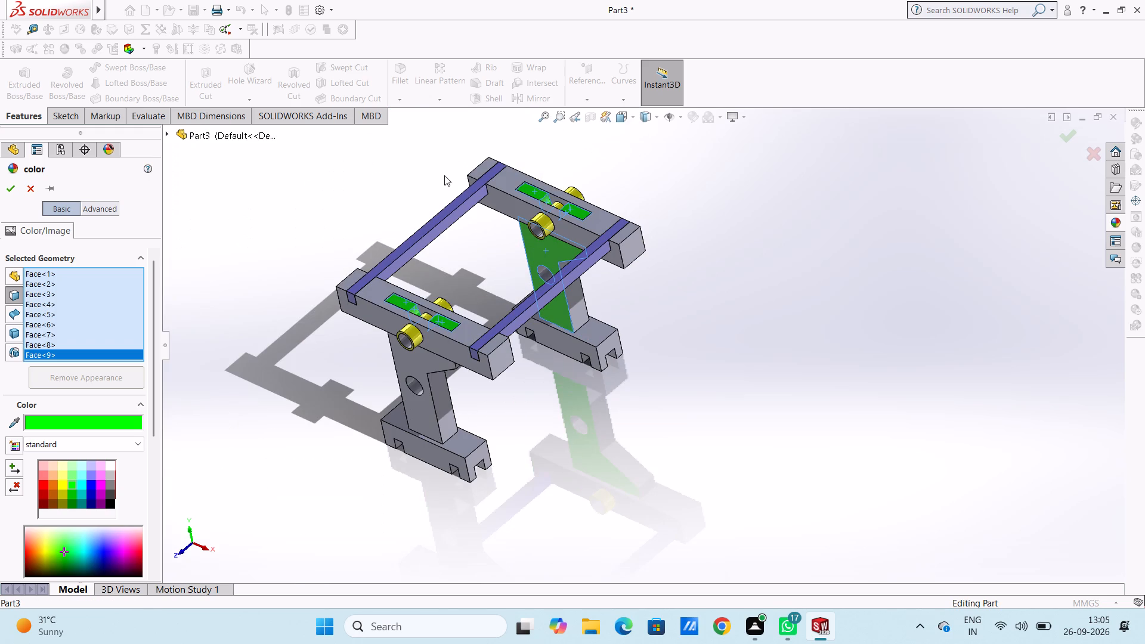
middle_click_drag(403, 192, 325, 200)
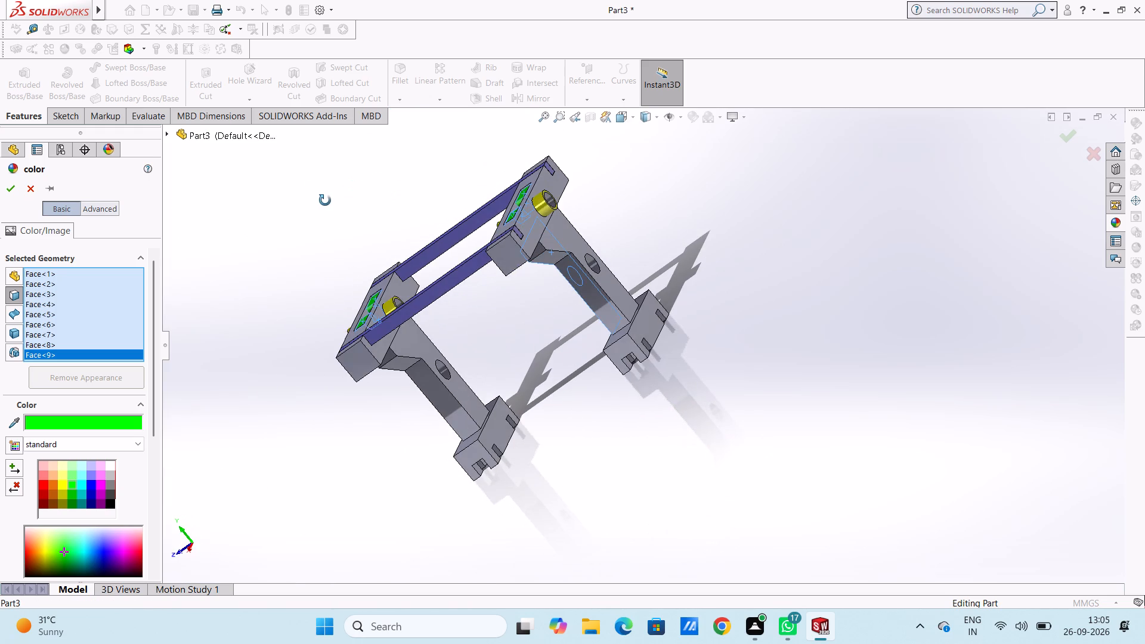
middle_click_drag(325, 200, 325, 201)
left_click(537, 249)
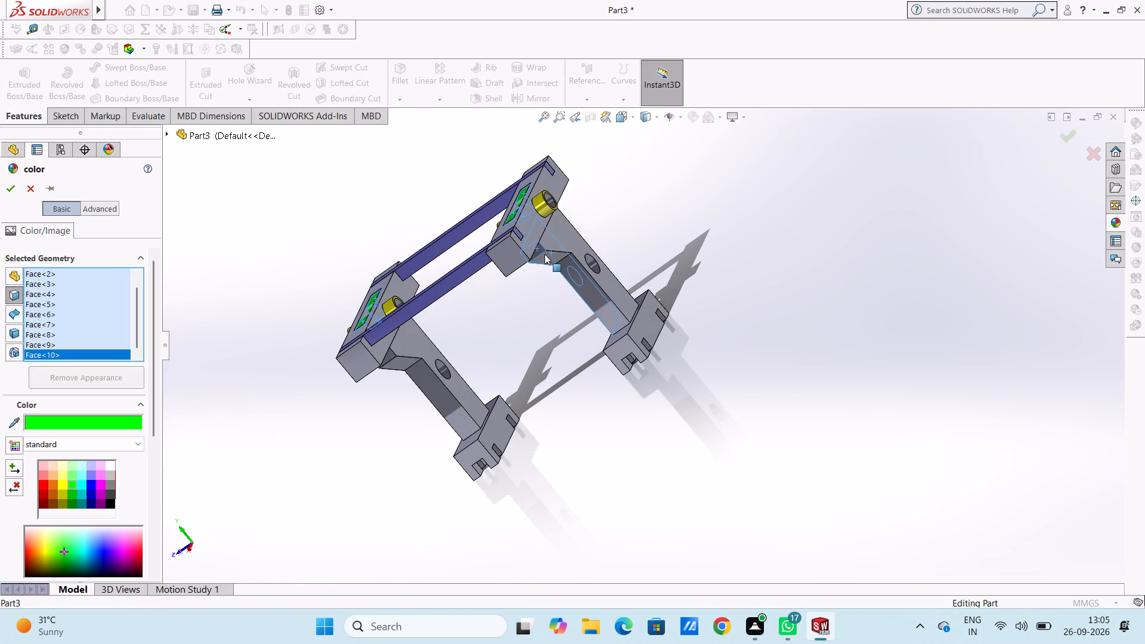
left_click(546, 256)
left_click(562, 239)
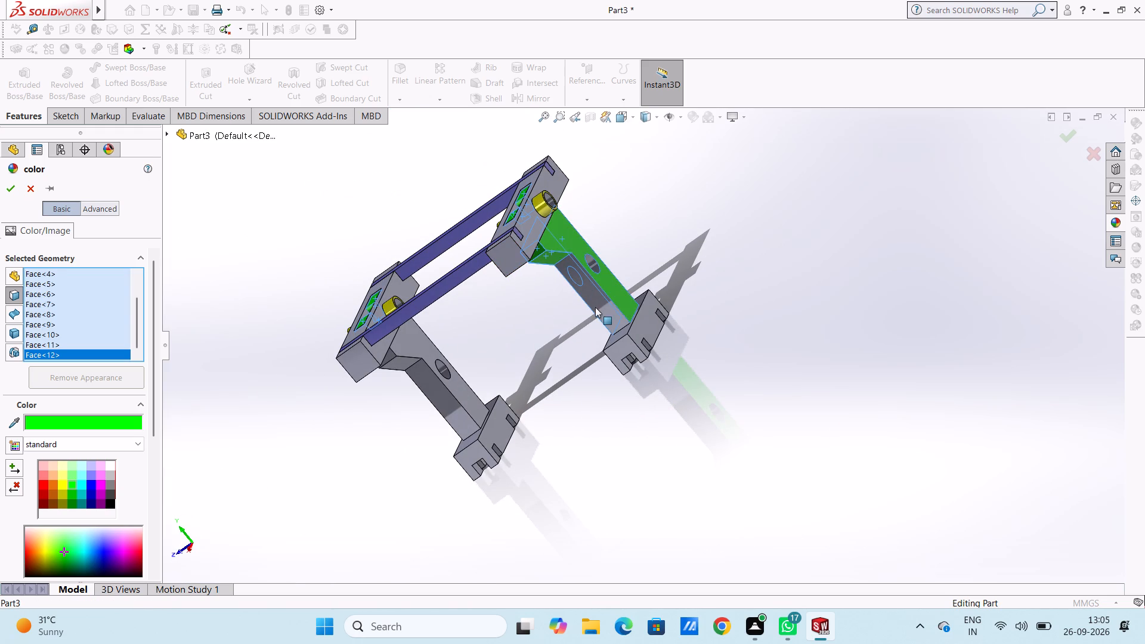
left_click(596, 302)
middle_click_drag(655, 195, 554, 305)
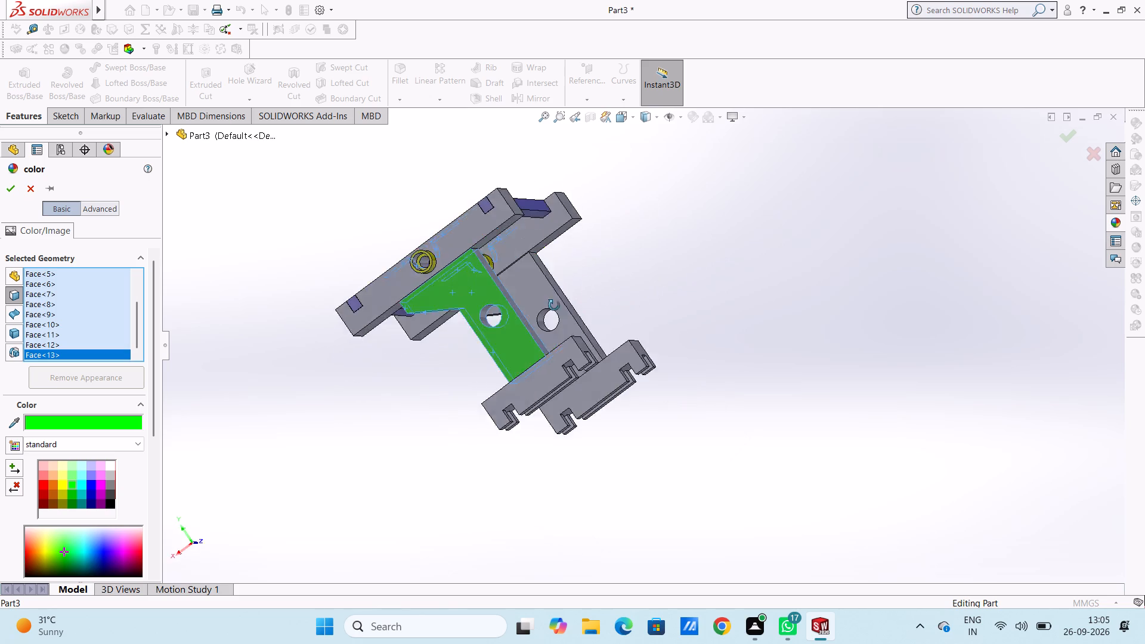
middle_click_drag(554, 305, 460, 391)
scroll(456, 388, "up", 1)
left_click(435, 332)
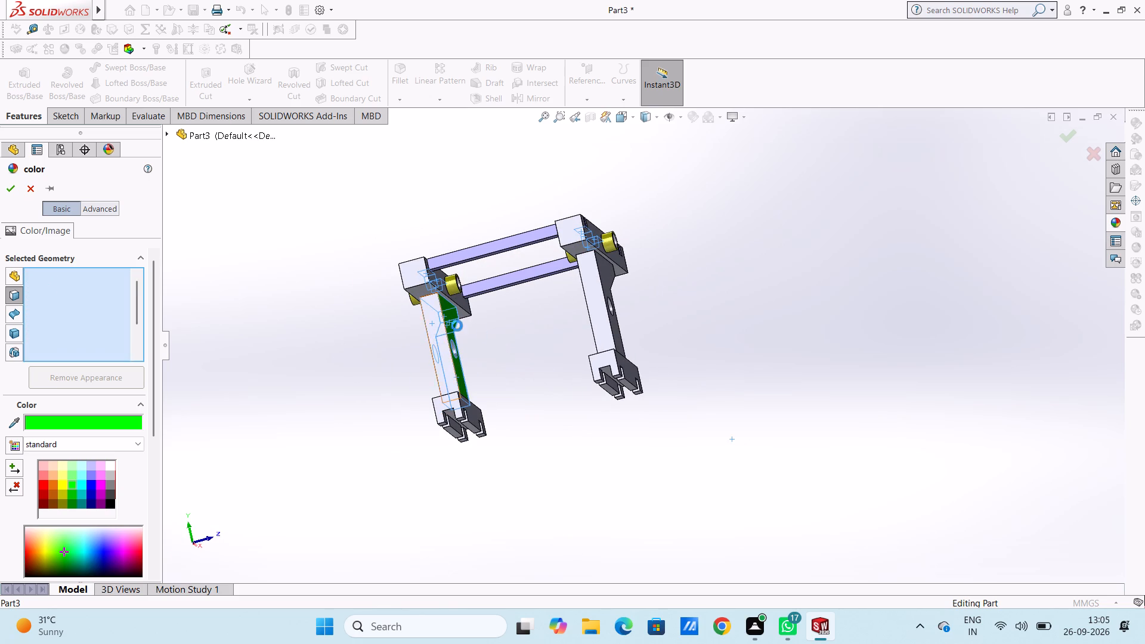
Add the near leg's straight long edge face and both broad side faces to the green selection.
middle_click_drag(494, 317, 468, 382)
scroll(547, 349, "down", 5)
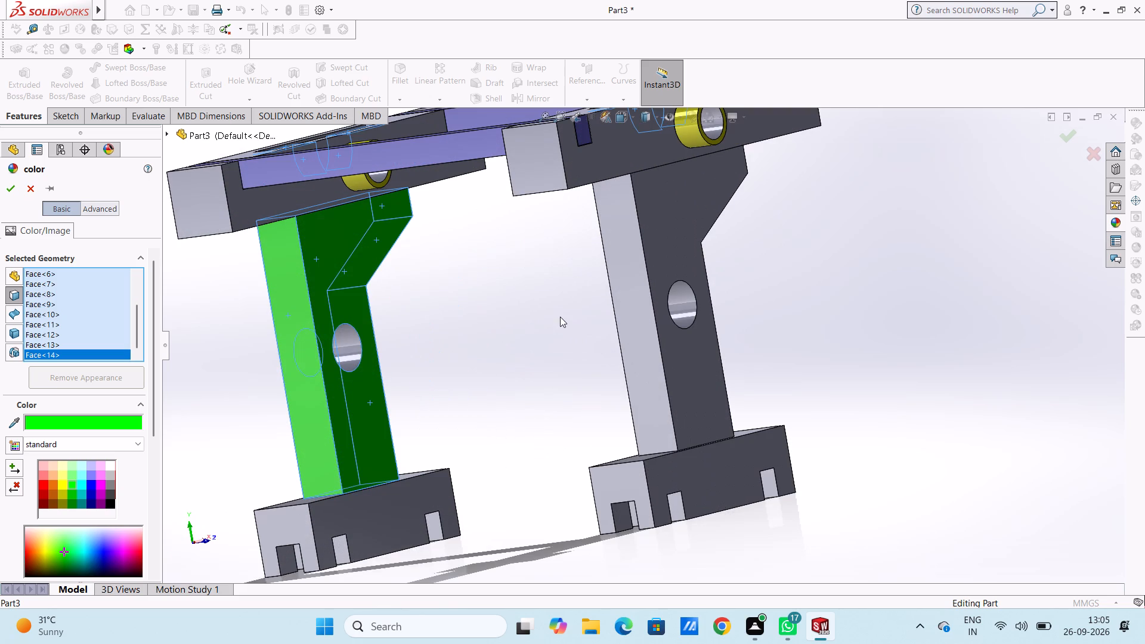
left_click(633, 292)
left_click(673, 238)
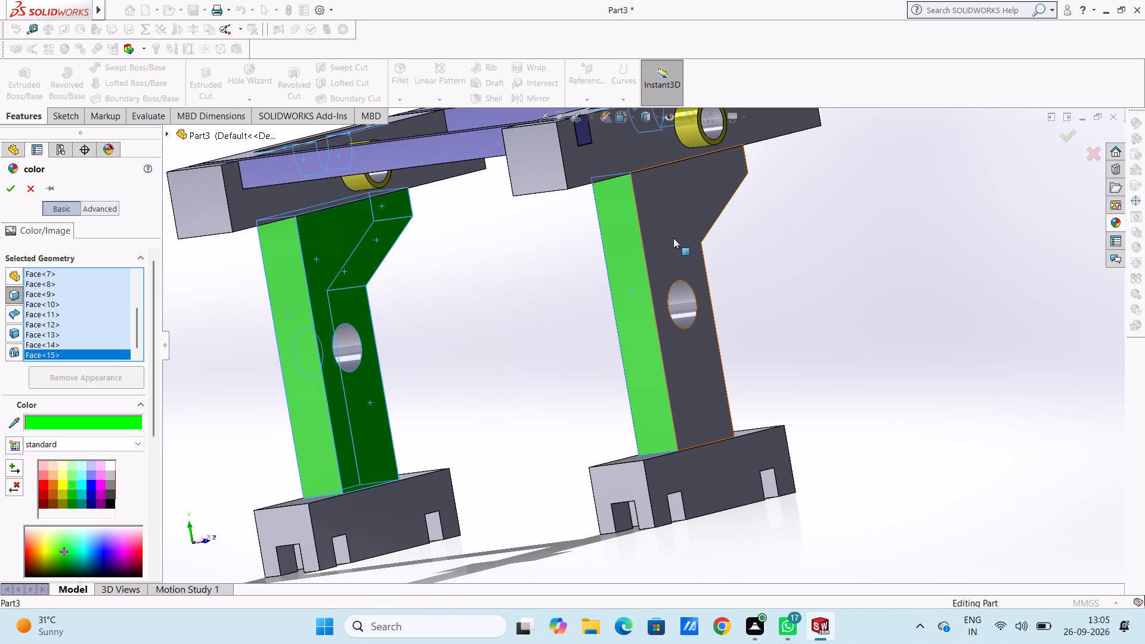
middle_click_drag(559, 263, 670, 260)
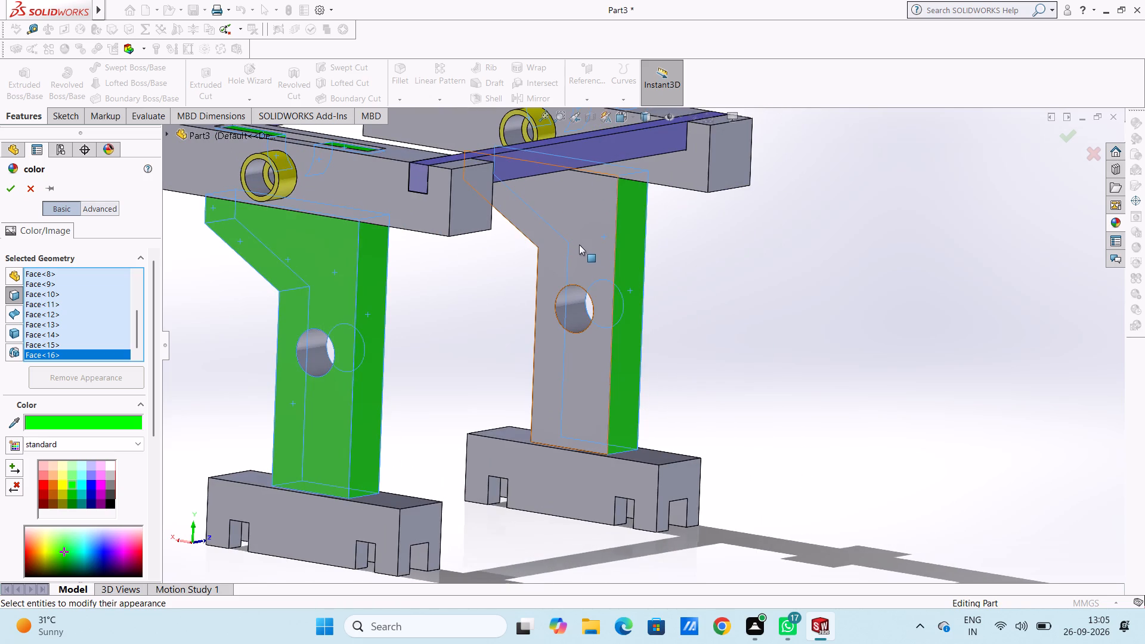
left_click(570, 239)
Add the near leg's short upper face, sloped face and inner edge face, and apply the green appearance to all selected faces.
scroll(569, 239, "up", 1)
middle_click_drag(583, 243, 663, 270)
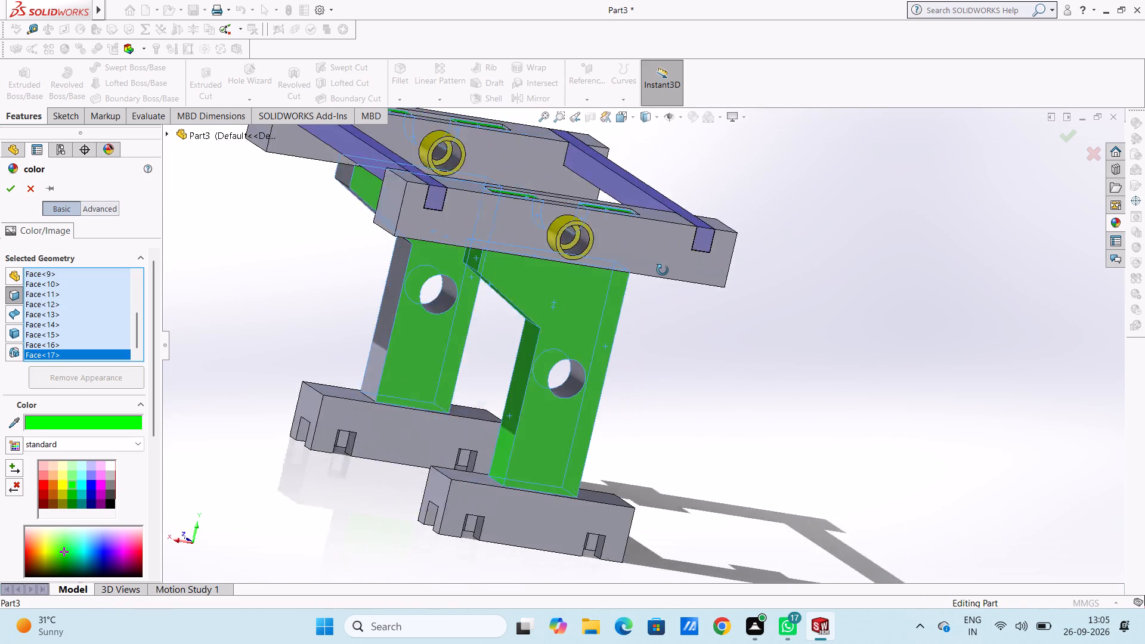
middle_click_drag(663, 270, 770, 314)
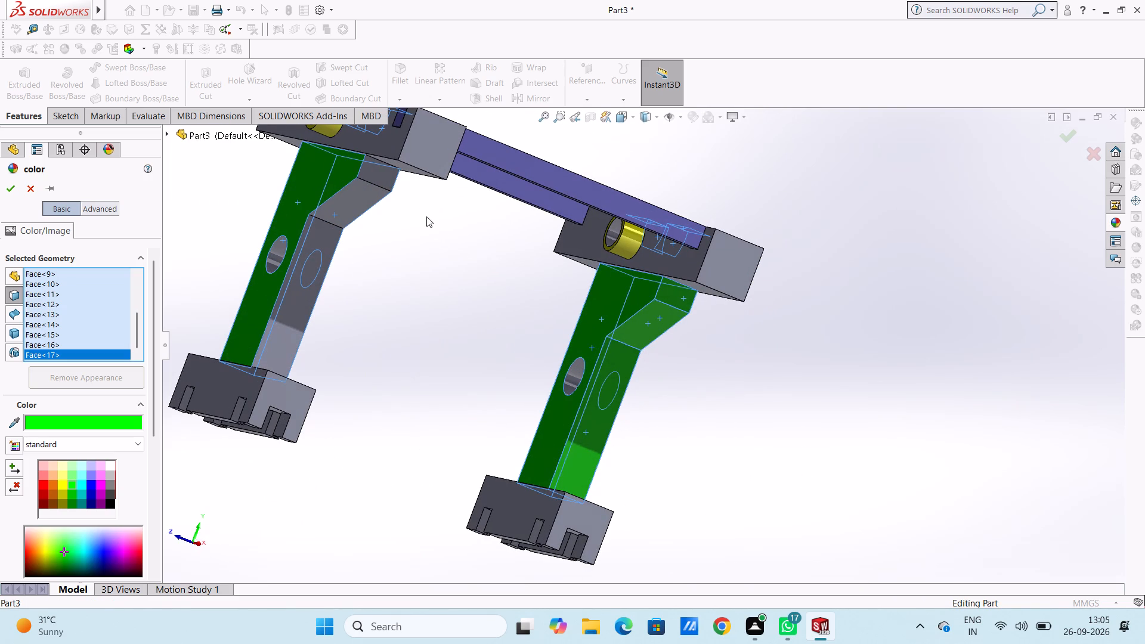
left_click(386, 175)
left_click(364, 195)
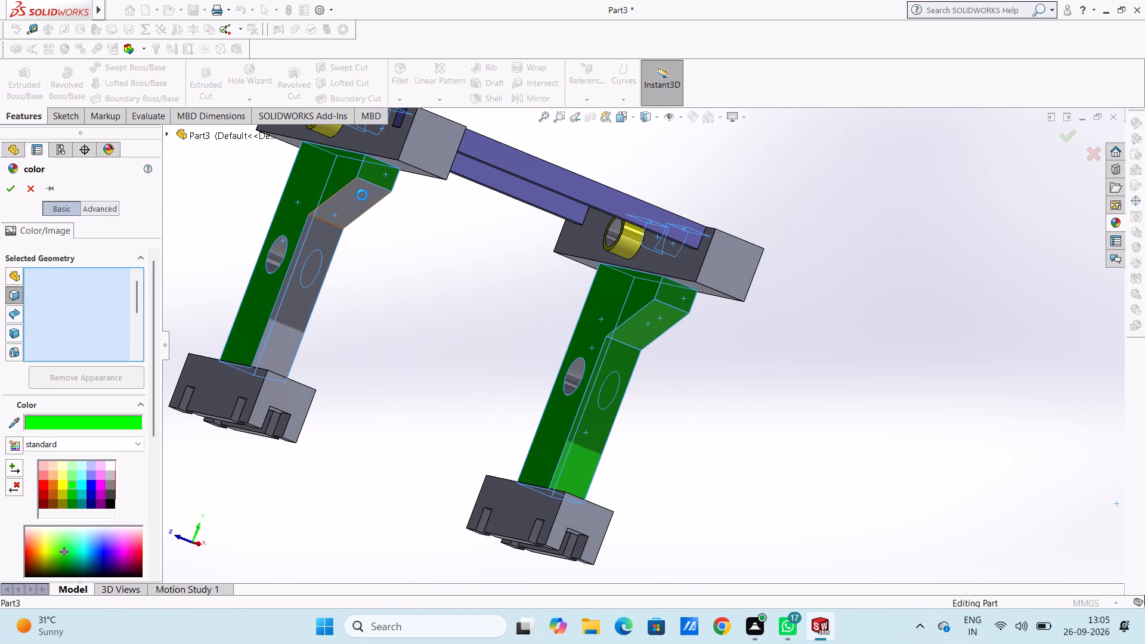
left_click(318, 244)
scroll(318, 244, "up", 3)
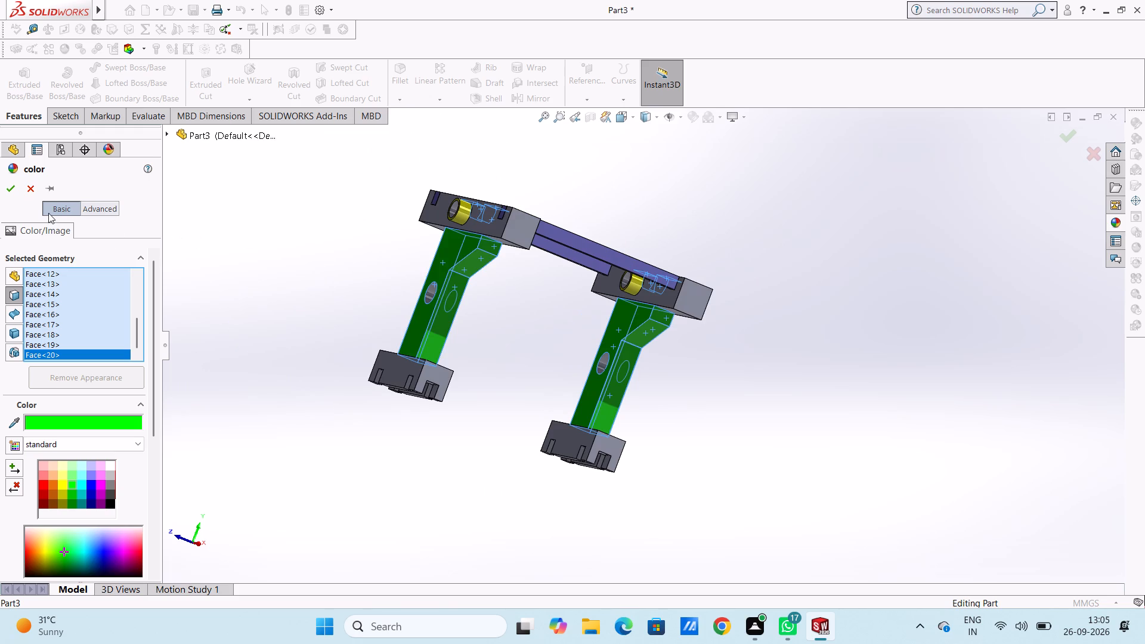
left_click(16, 190)
left_click(293, 268)
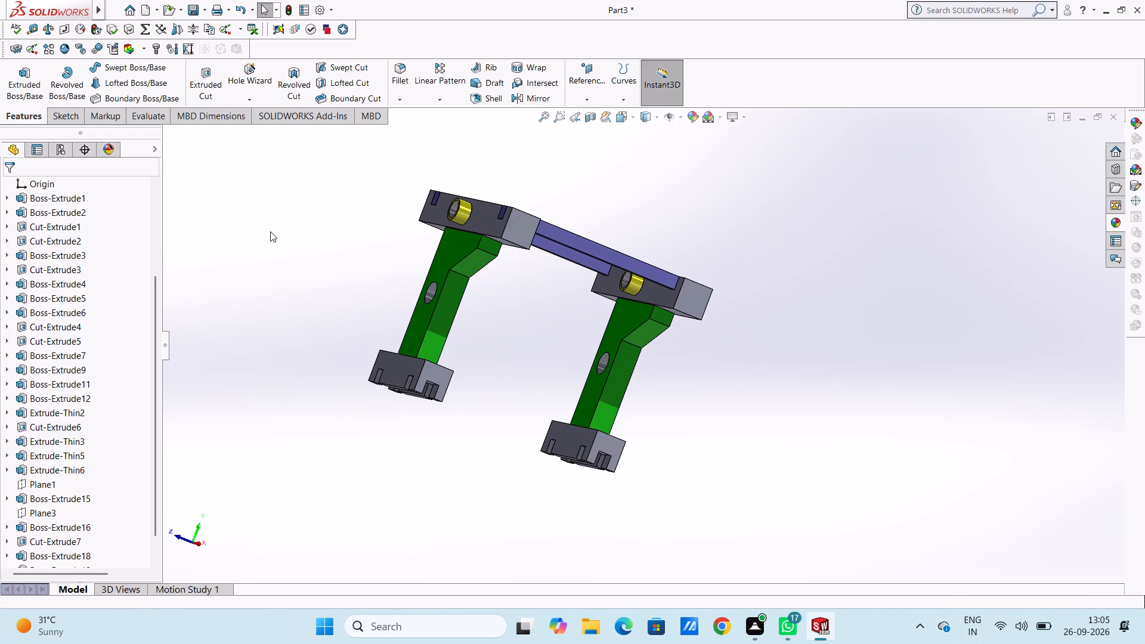
Start a new appearance on the near base's notched long side face and set its colour to bright magenta.
middle_click_drag(273, 239, 279, 386)
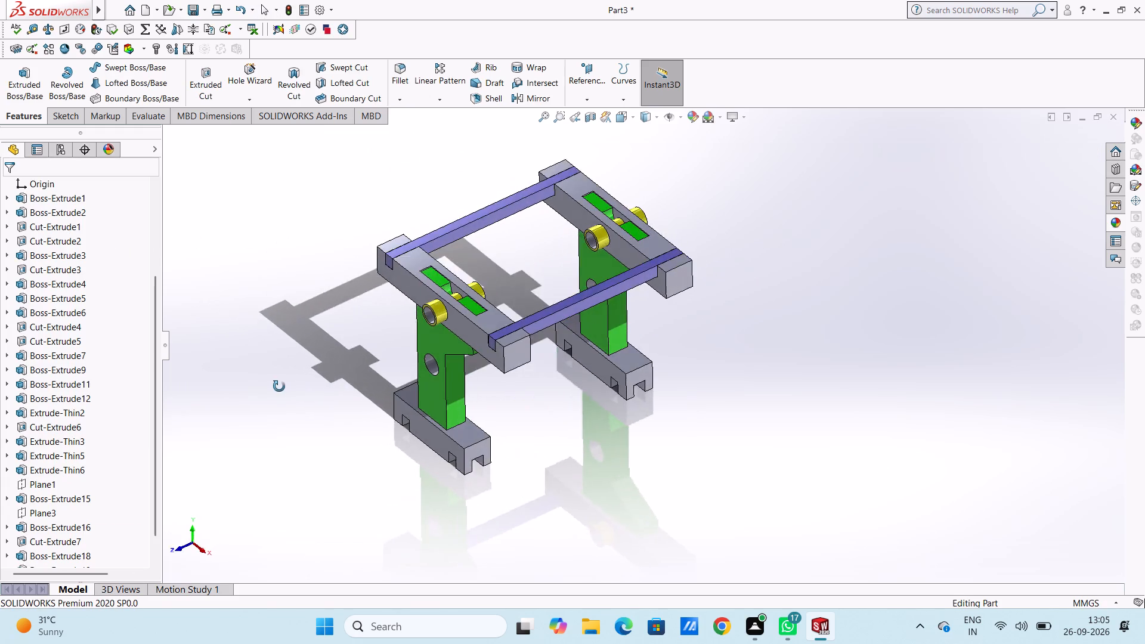
middle_click_drag(279, 386, 287, 350)
left_click(419, 423)
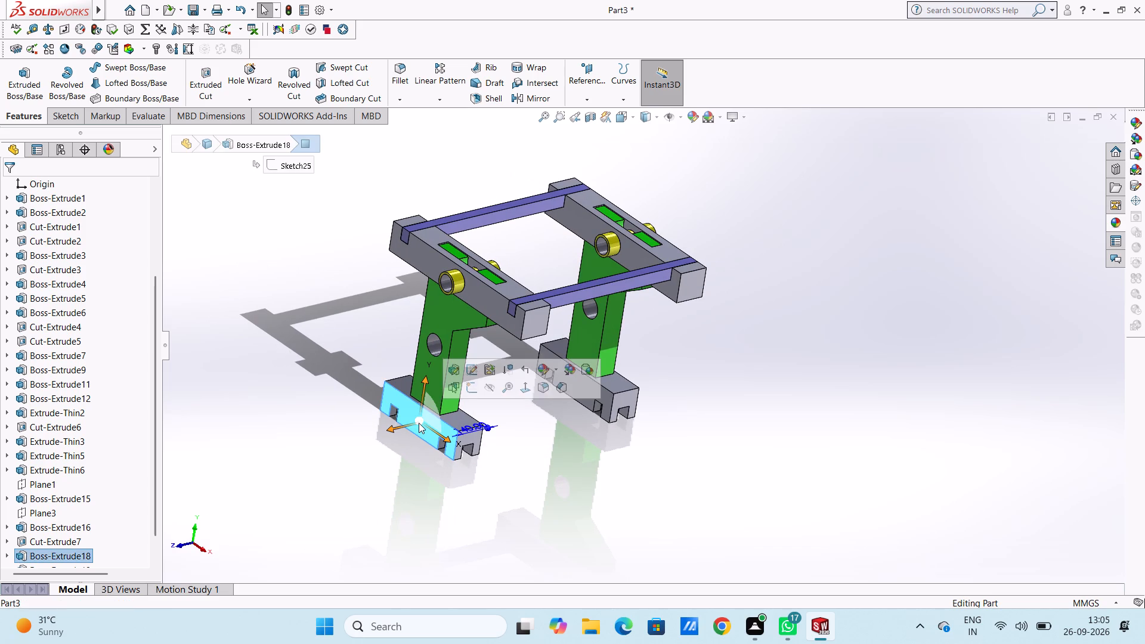
left_click(692, 116)
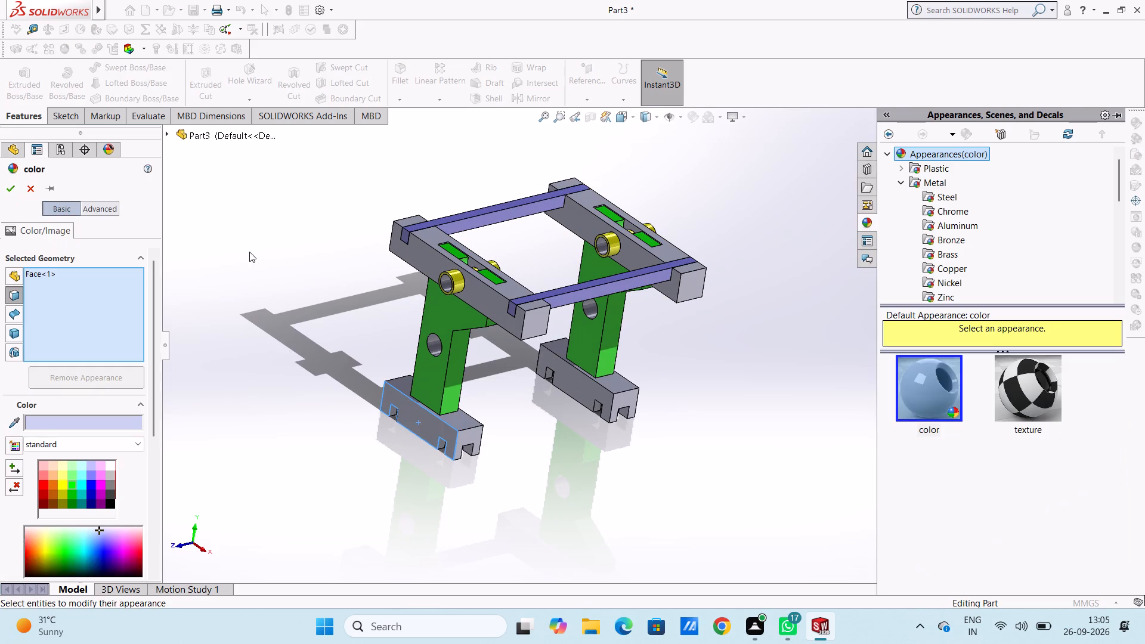
left_click(103, 484)
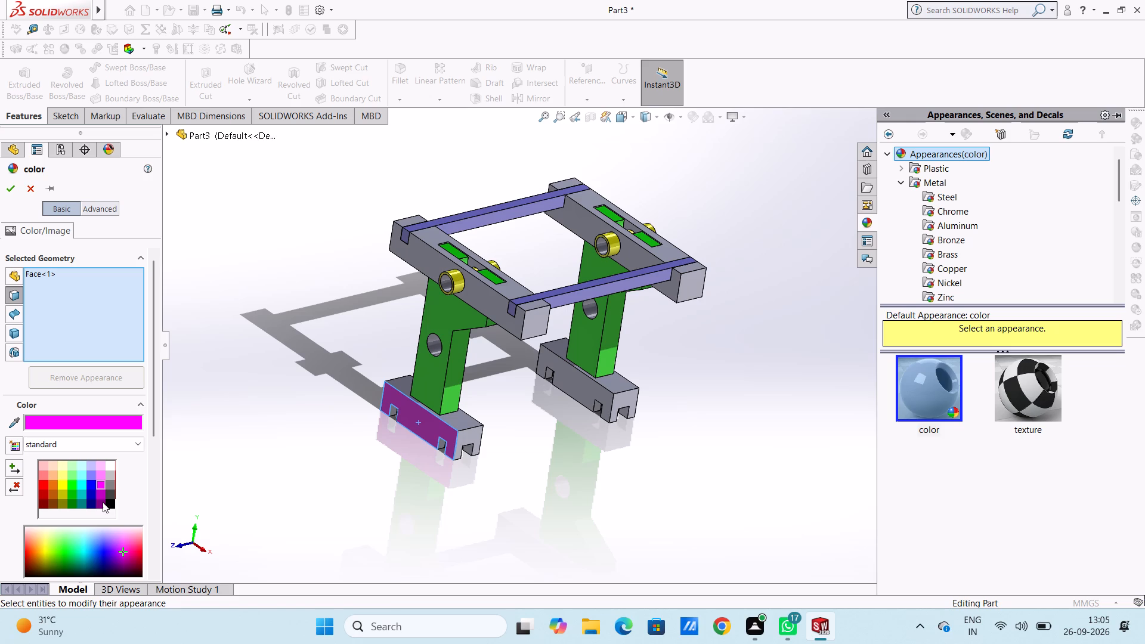
left_click(100, 496)
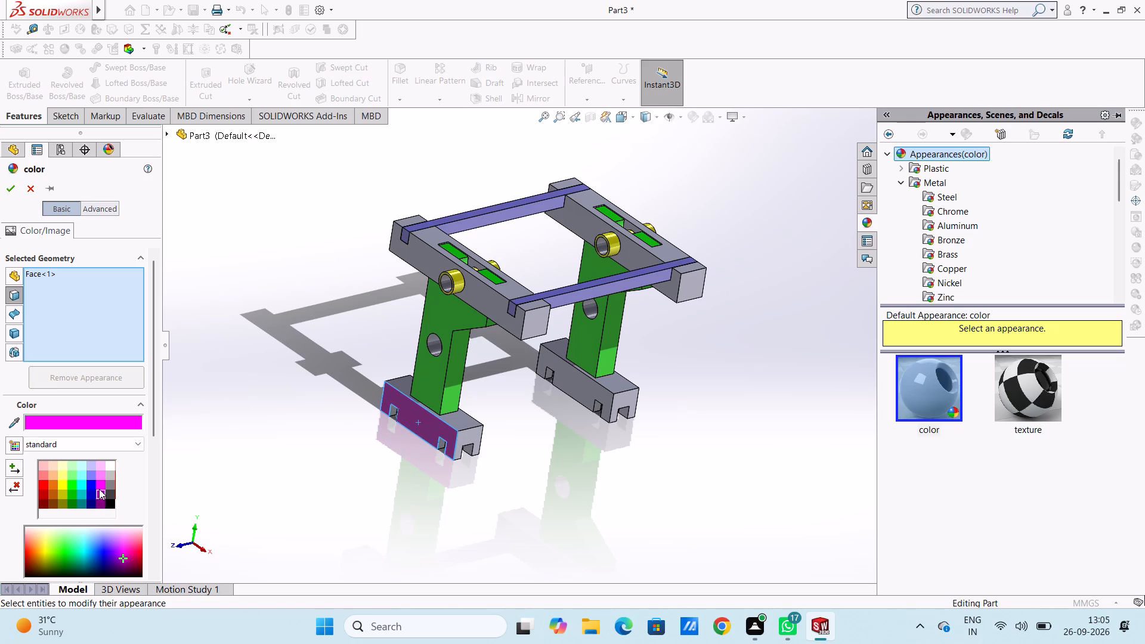
left_click(99, 485)
left_click(101, 491)
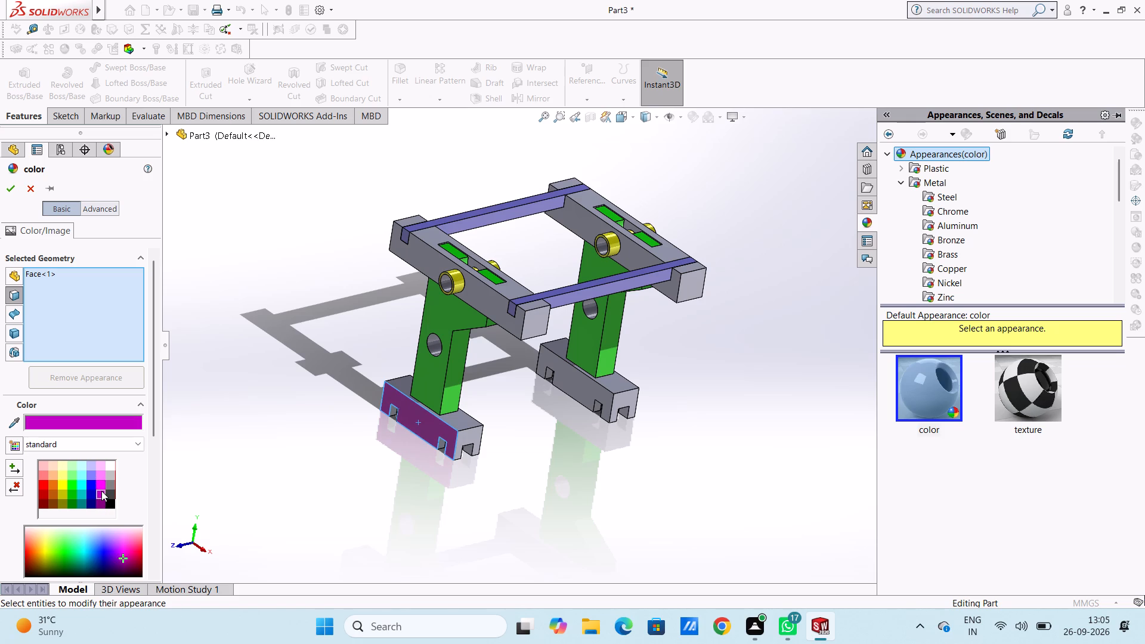
left_click(101, 486)
Add the near base's top and end faces and the far base's matching long side, top and end faces to the magenta selection.
scroll(458, 423, "down", 1)
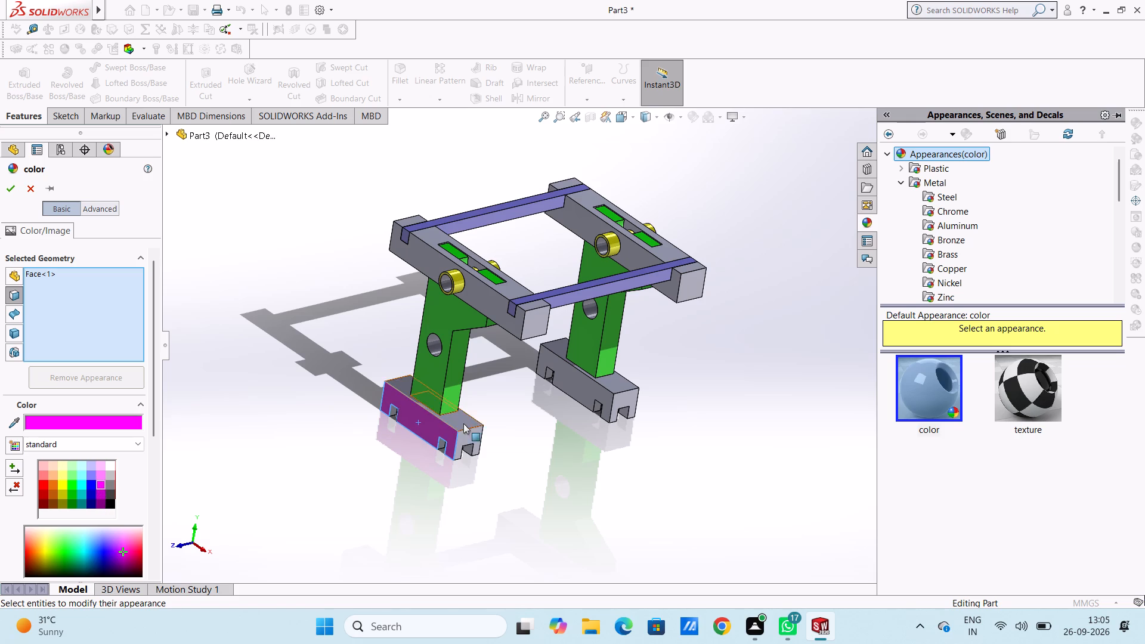
scroll(463, 423, "down", 3)
left_click(502, 398)
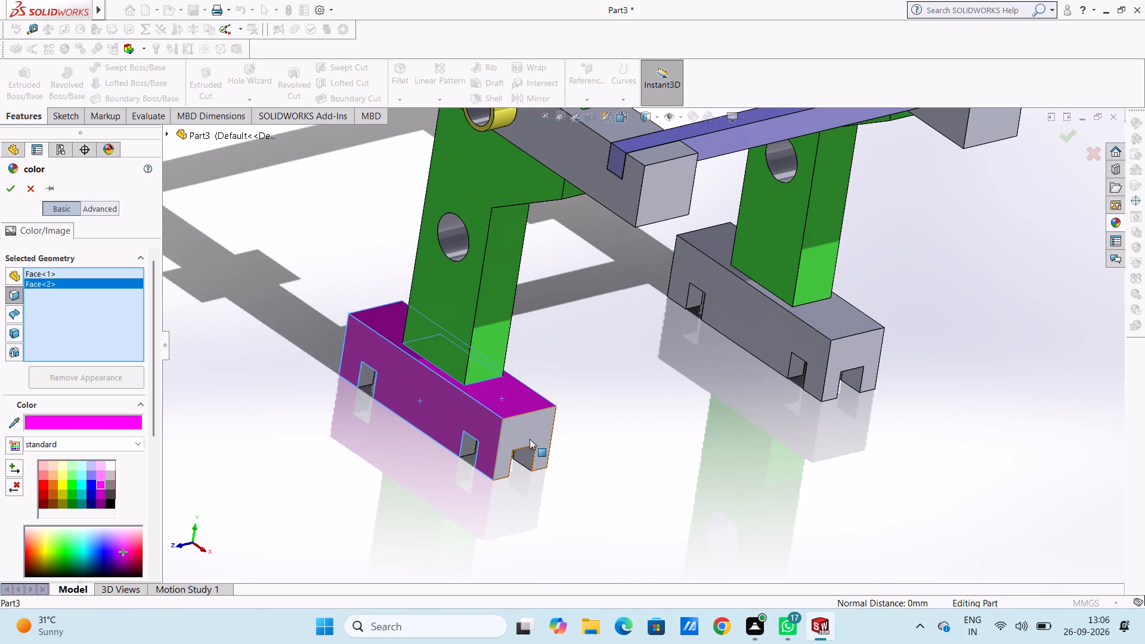
left_click(530, 439)
left_click(751, 318)
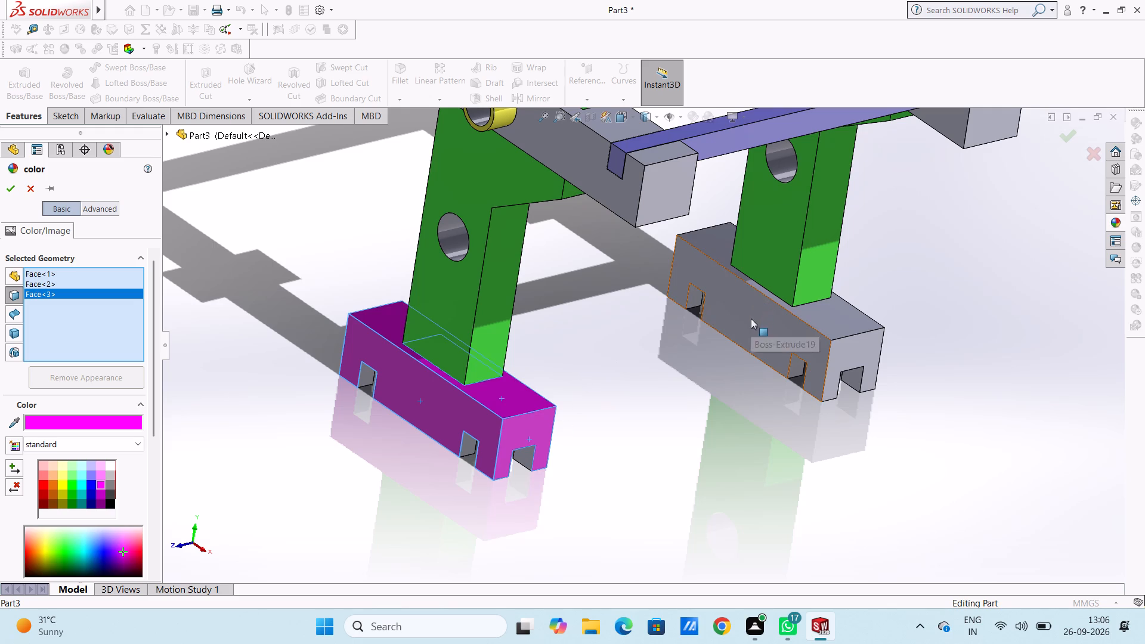
left_click(824, 314)
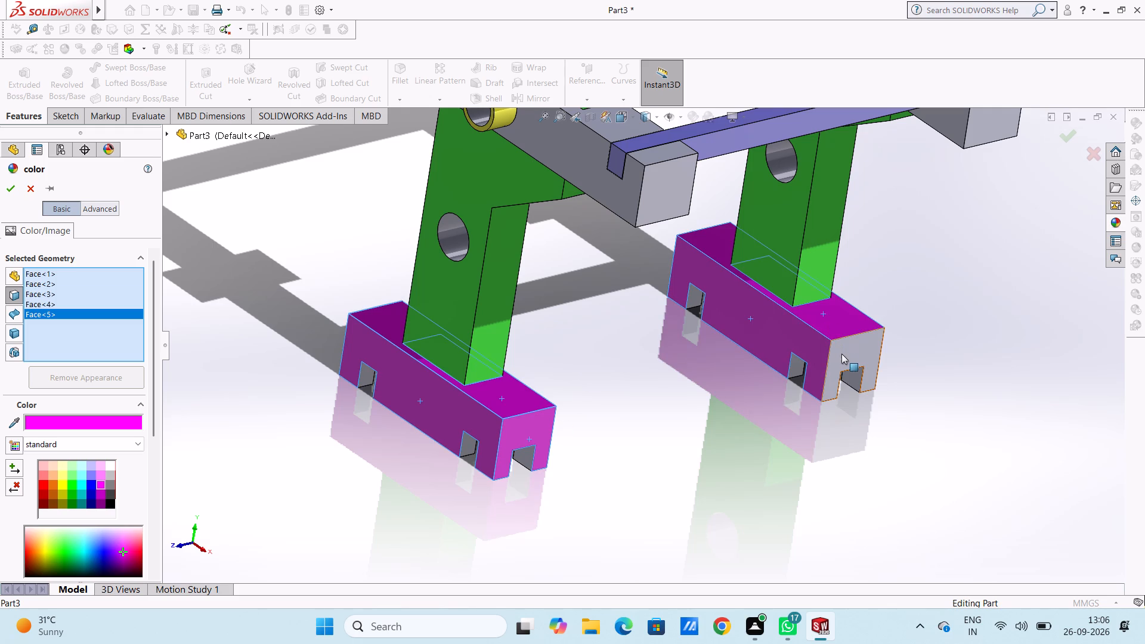
left_click(841, 353)
Add the opposite long side face and the opposite end face of both bases to the magenta selection.
middle_click_drag(600, 338, 519, 369)
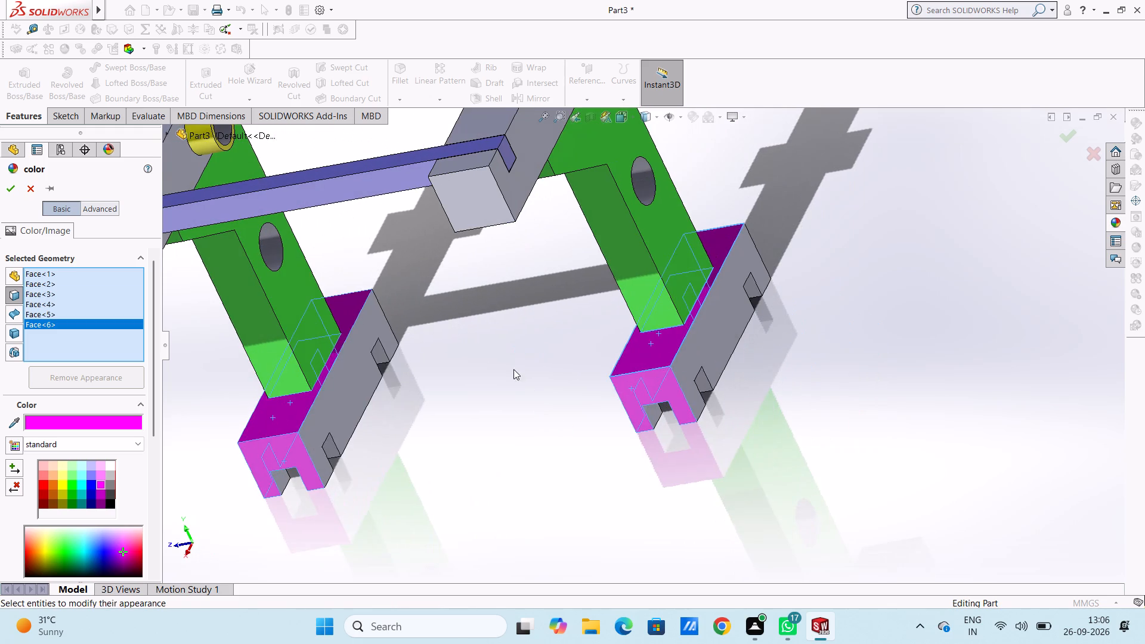
left_click(345, 371)
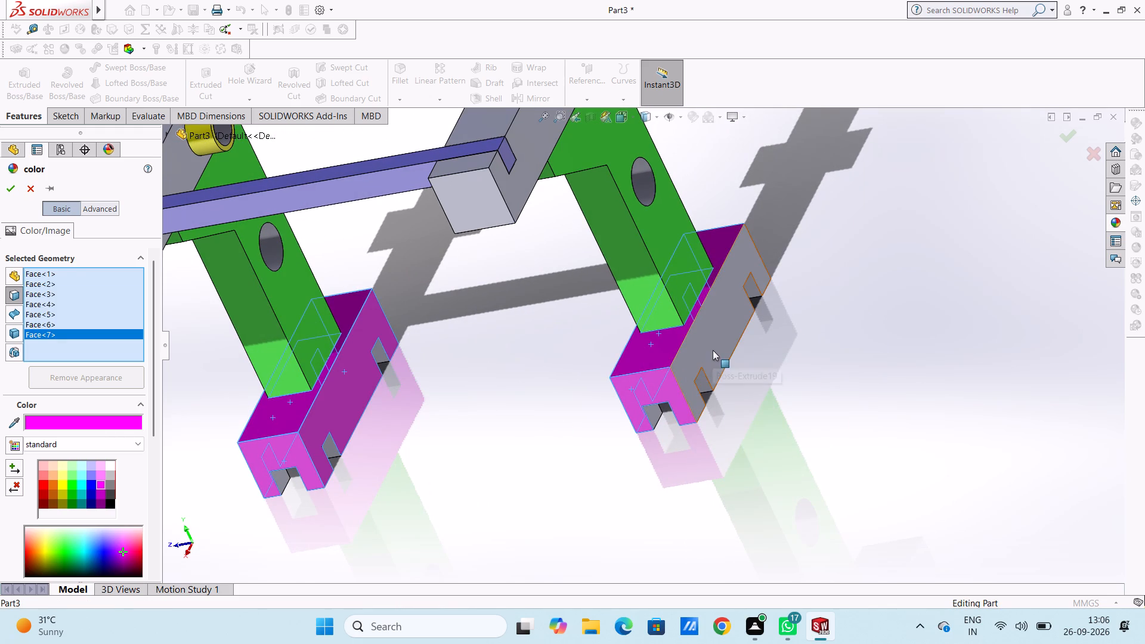
left_click(713, 350)
middle_click_drag(803, 228, 675, 374)
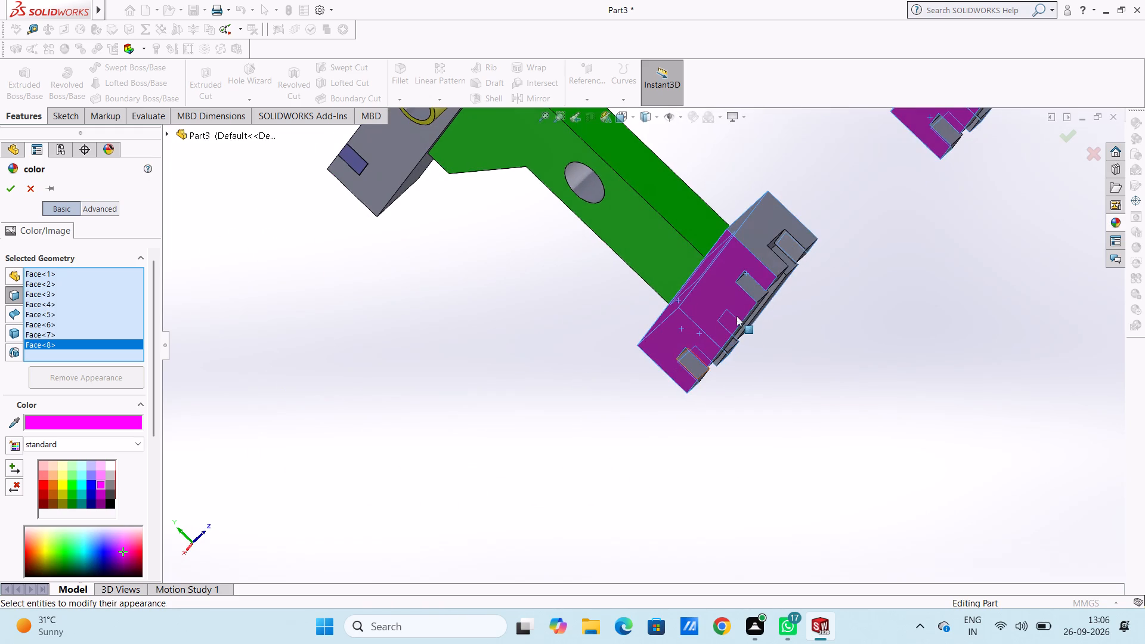
scroll(766, 273, "up", 2)
scroll(894, 163, "up", 4)
scroll(785, 216, "down", 5)
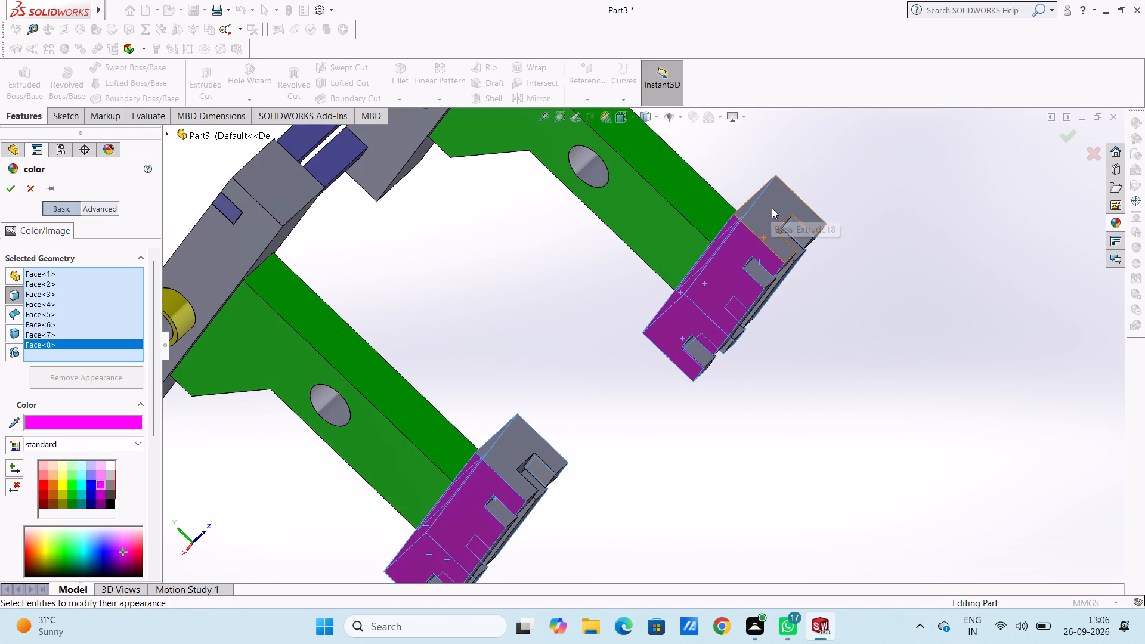
left_click(772, 206)
left_click(510, 449)
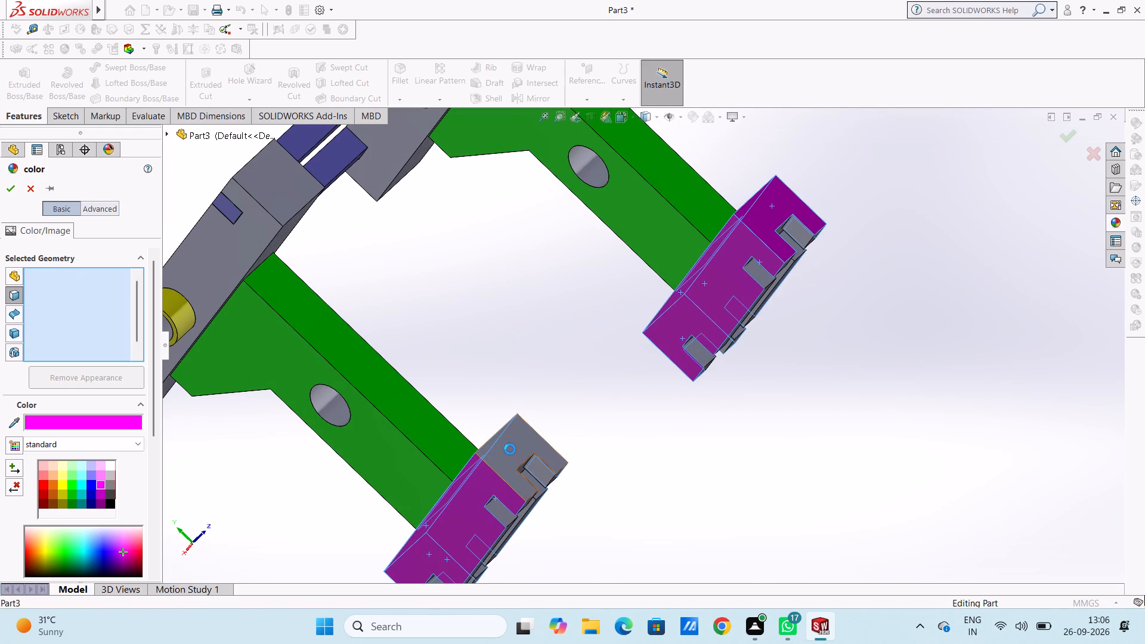
Add the far base's six lower faces around its crossing channels to the magenta selection.
middle_click_drag(540, 376, 523, 352)
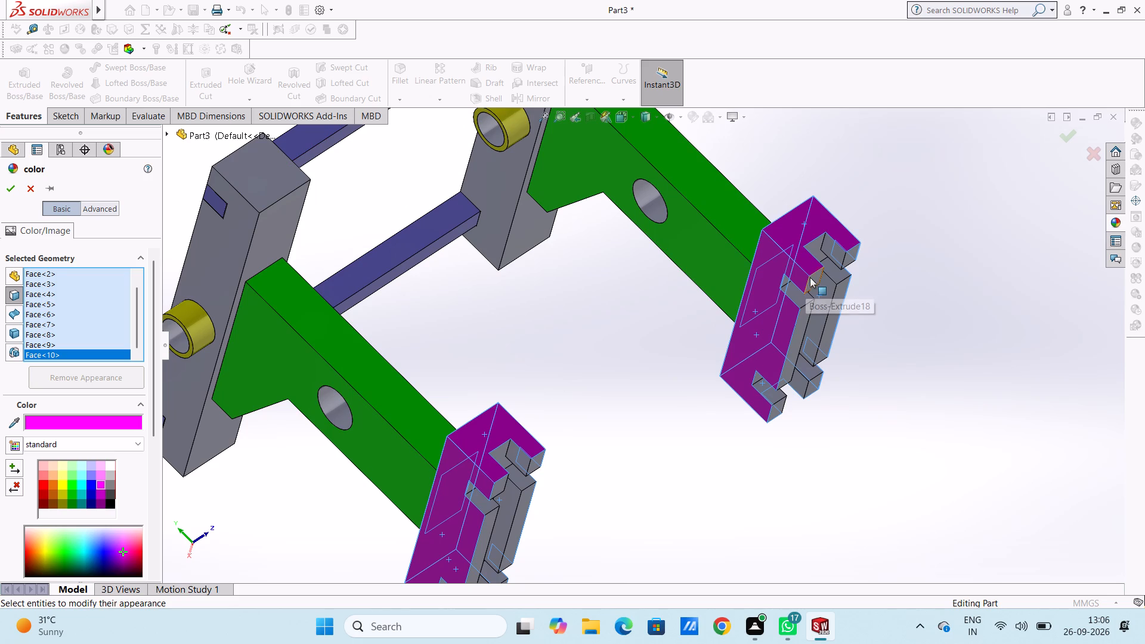
left_click(812, 278)
left_click(851, 255)
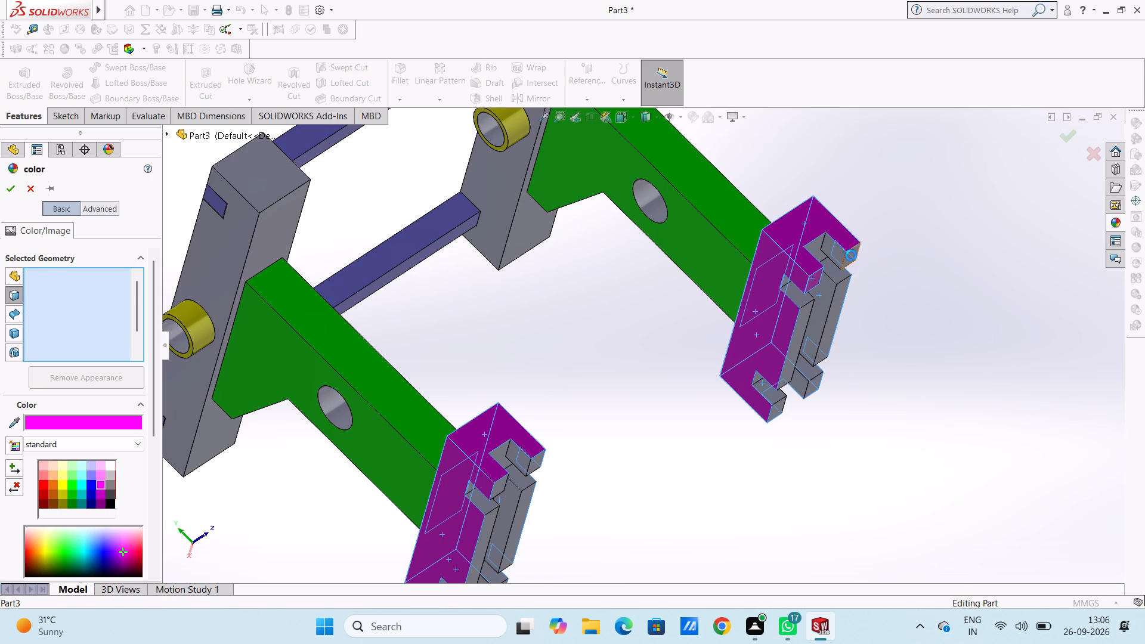
left_click(797, 335)
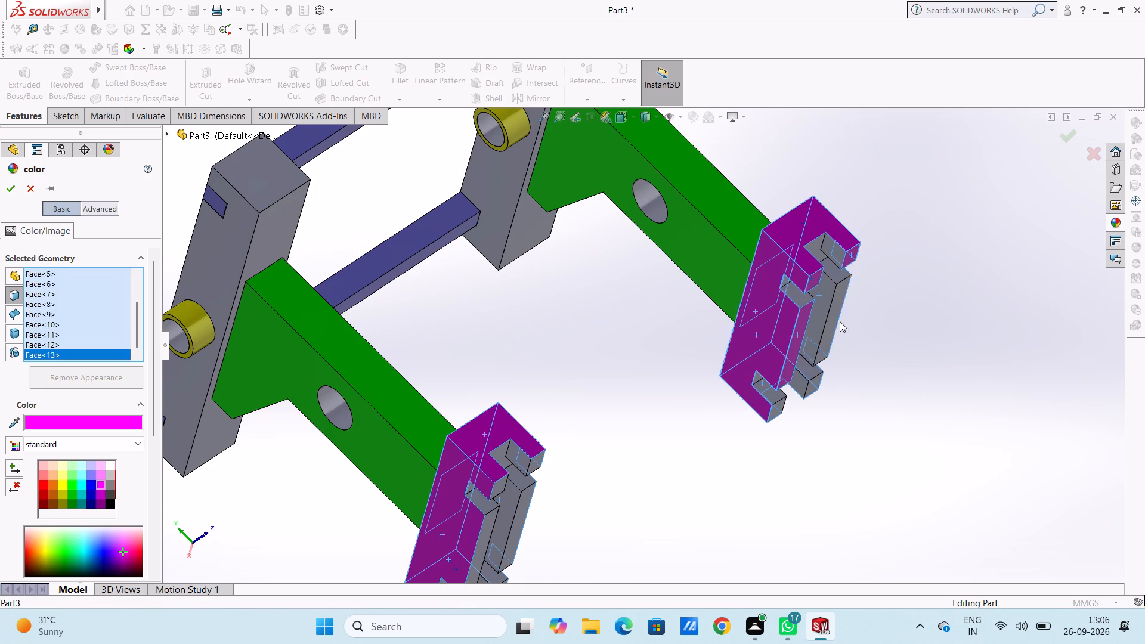
left_click(836, 317)
left_click(813, 387)
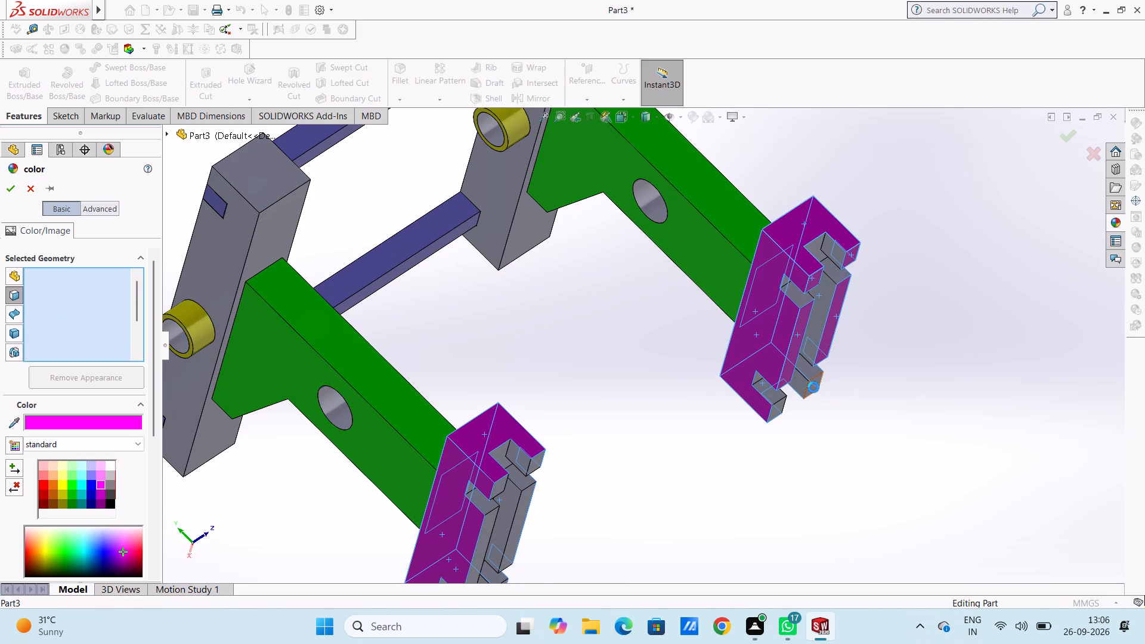
left_click(778, 405)
Add the near base's six matching lower faces to the selection and apply the magenta appearance to all selected faces.
scroll(618, 425, "up", 4)
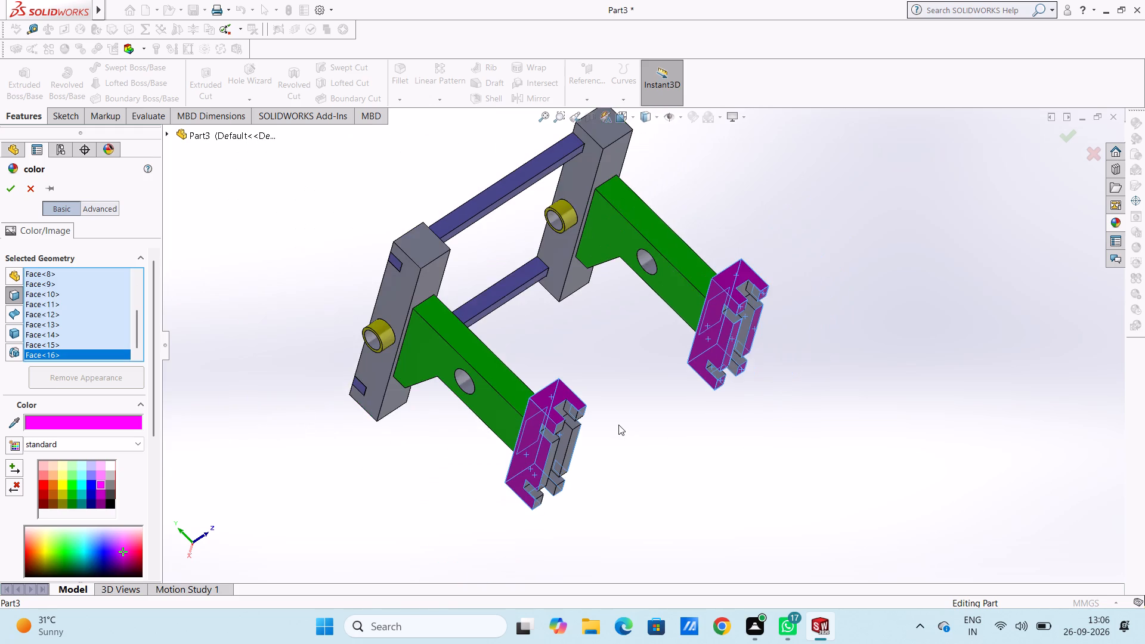
scroll(596, 442, "down", 4)
left_click(565, 352)
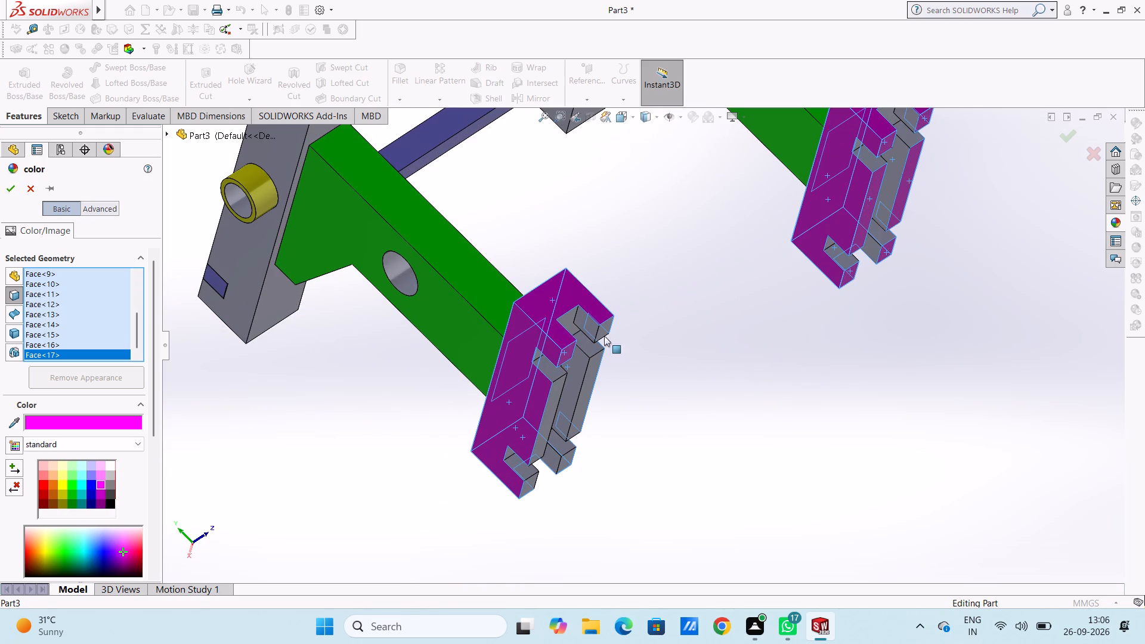
left_click(607, 327)
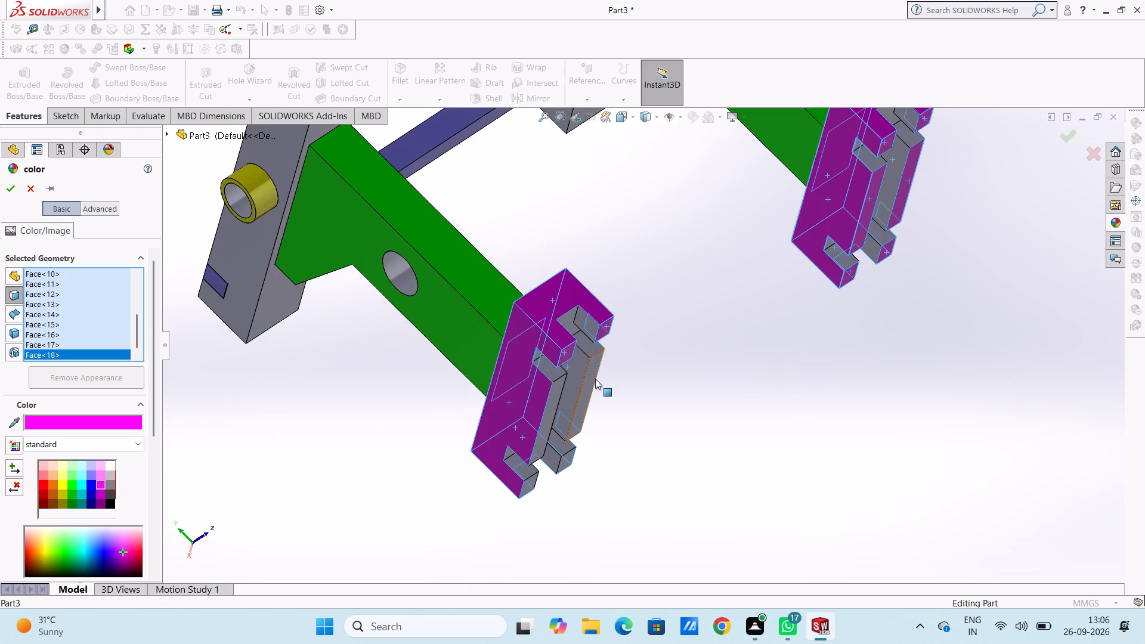
left_click(595, 378)
left_click(547, 402)
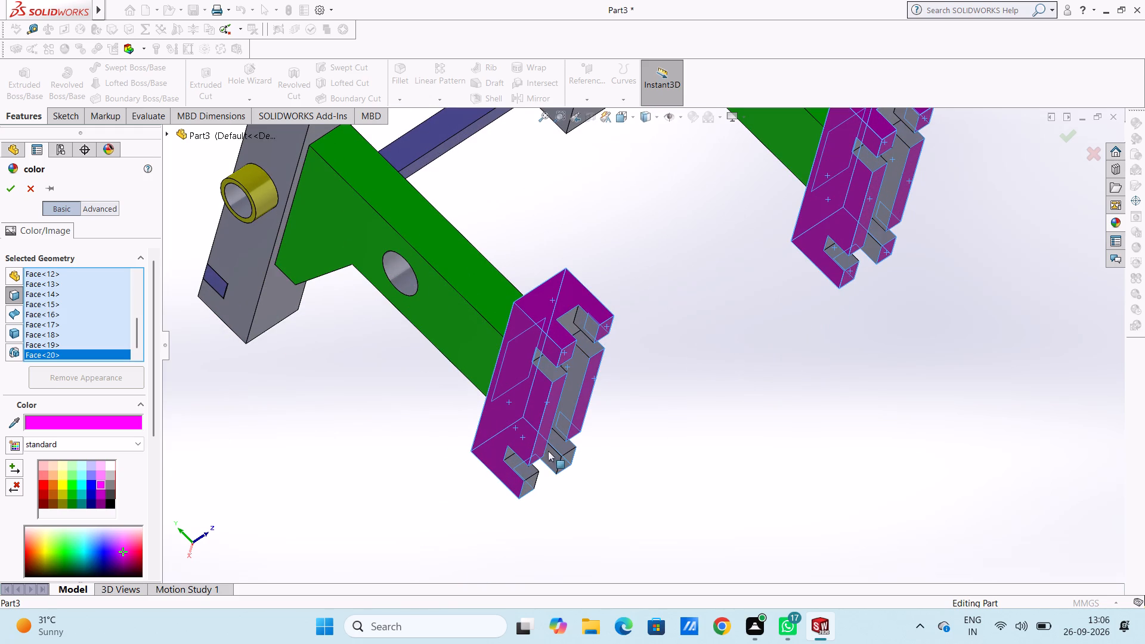
left_click(533, 478)
left_click(568, 460)
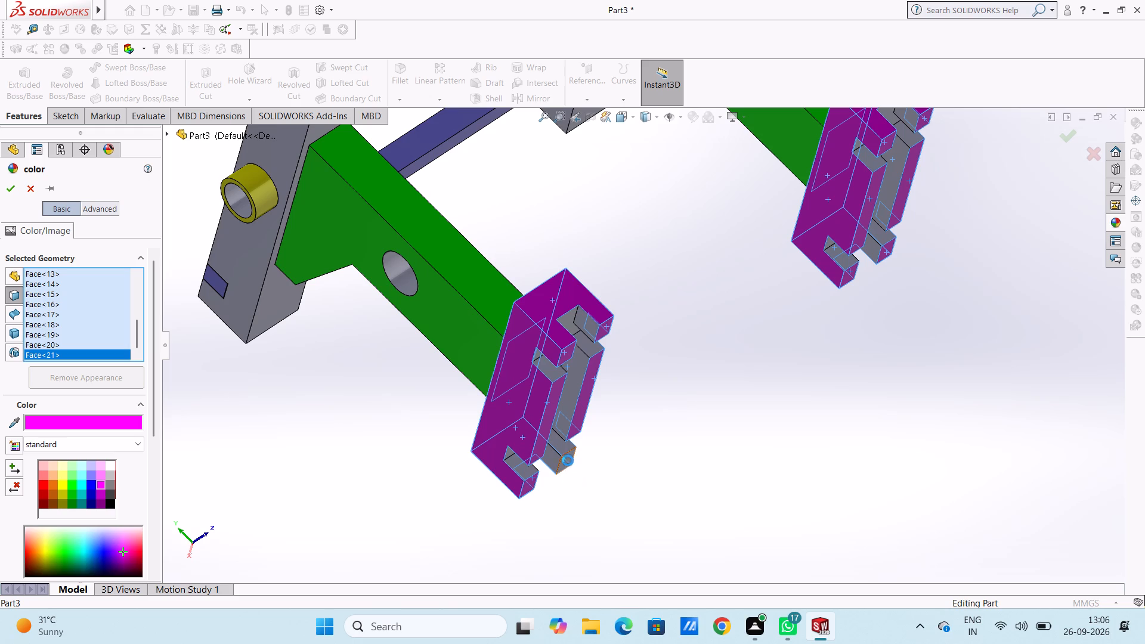
scroll(606, 428, "up", 3)
middle_click_drag(627, 261, 681, 247)
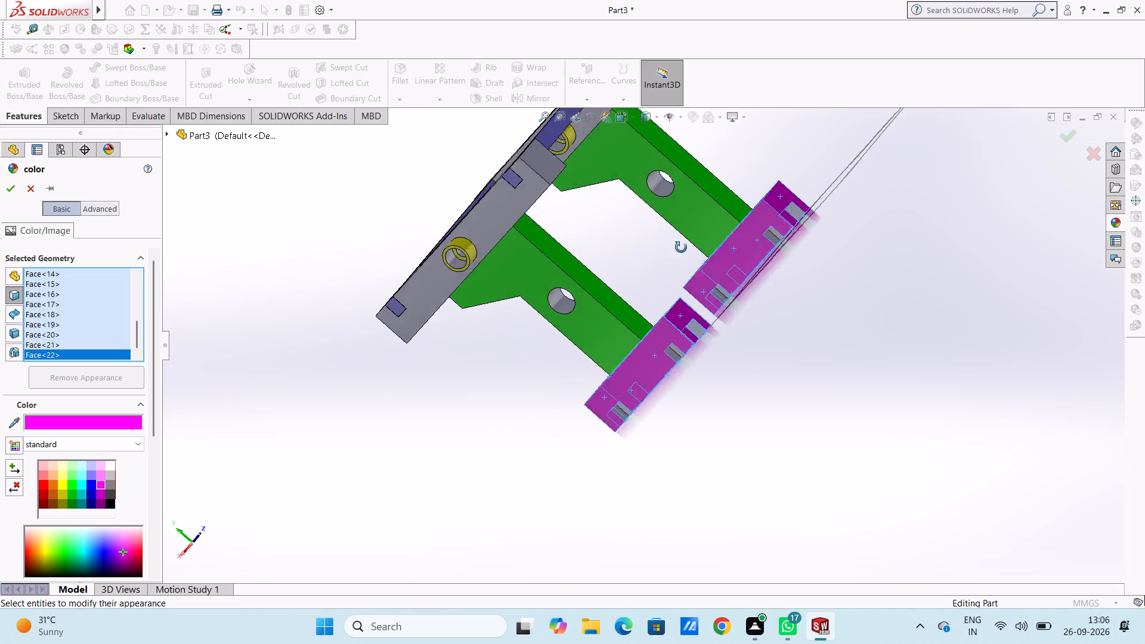
middle_click_drag(681, 247, 907, 261)
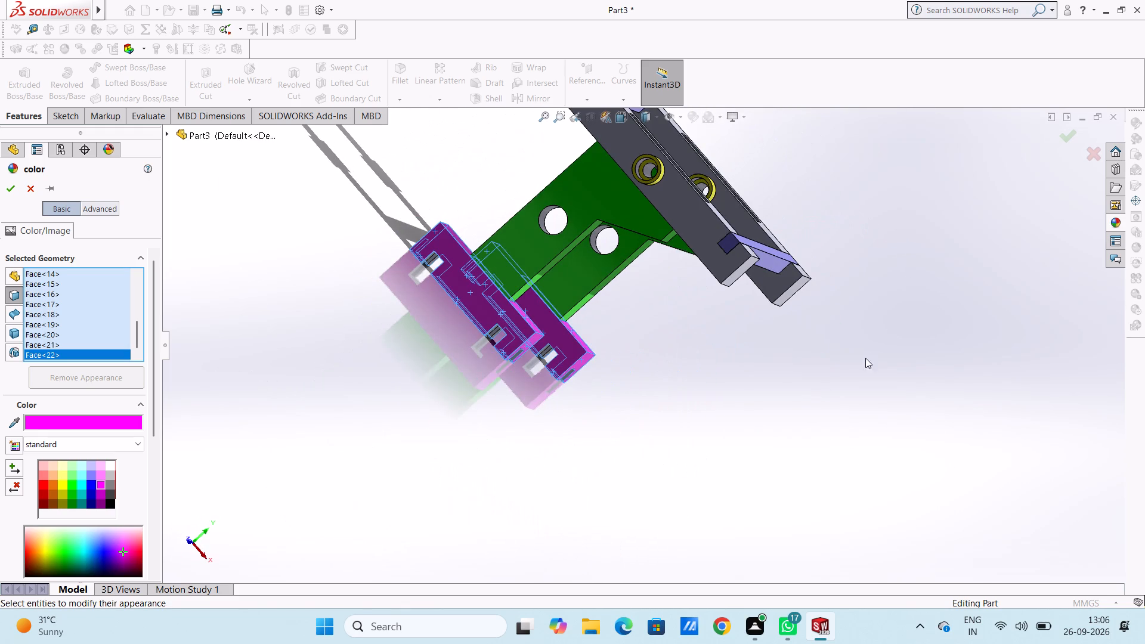
left_click(8, 184)
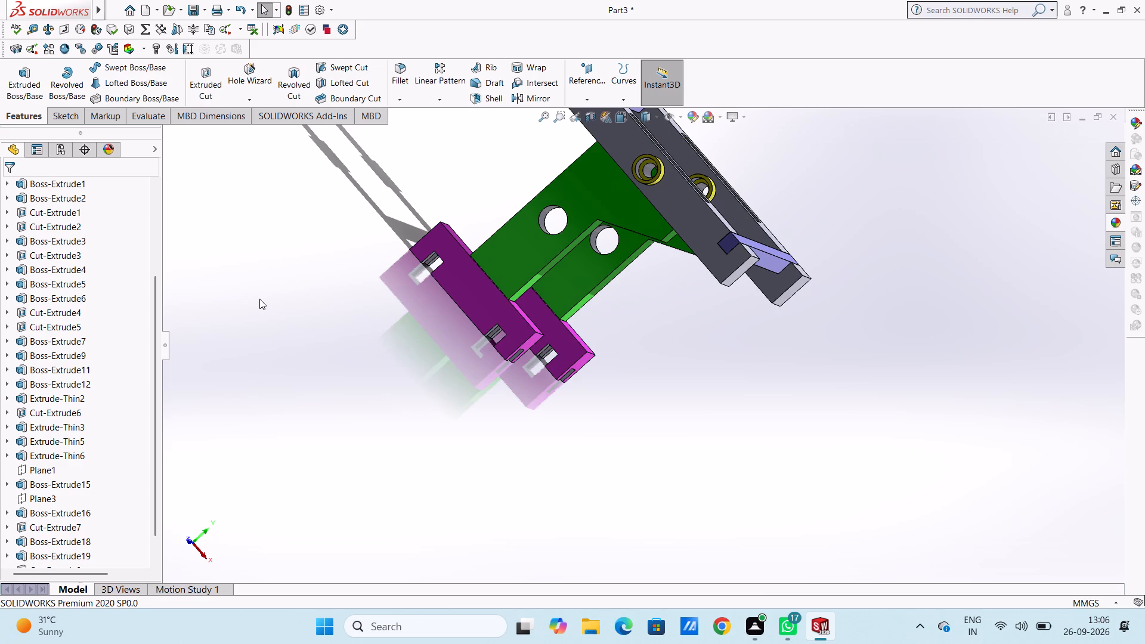
key("ctrl+7")
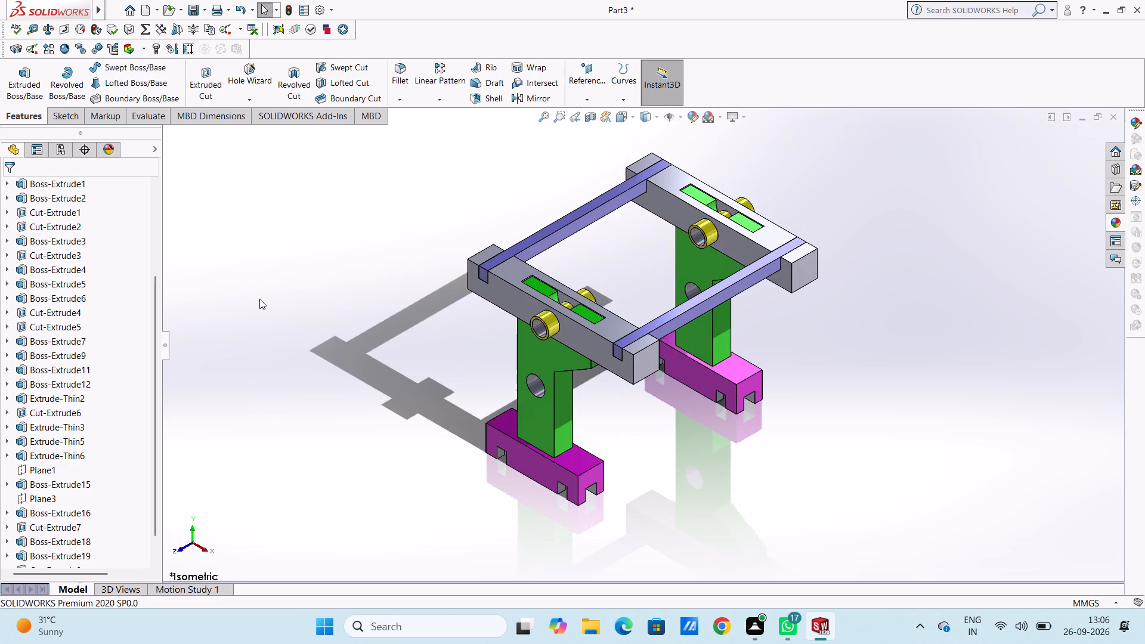
left_click(259, 299)
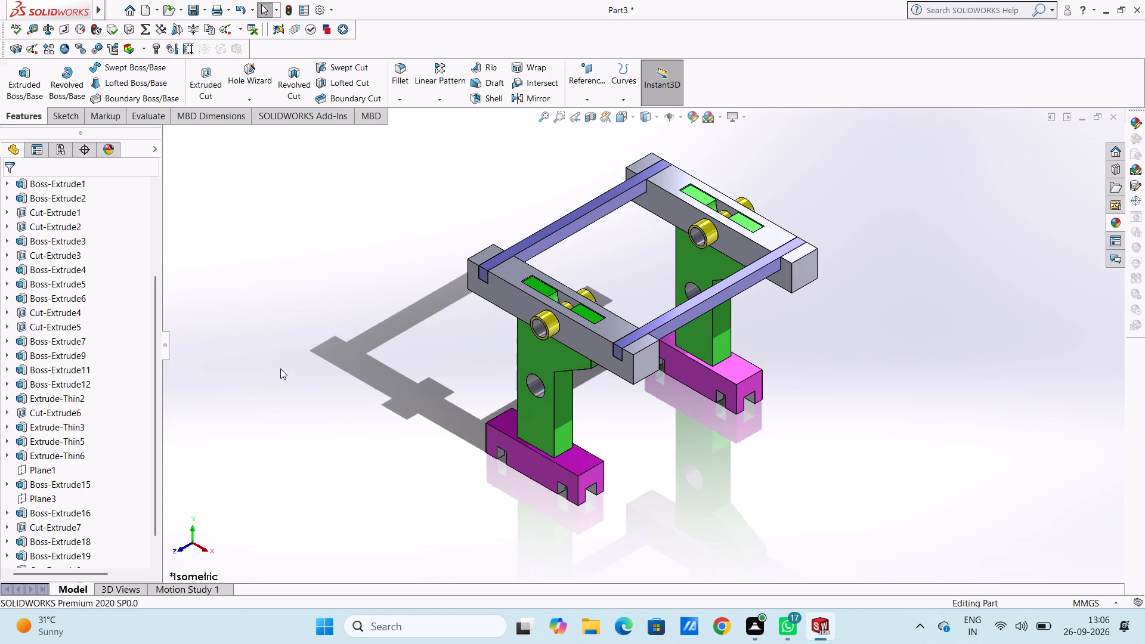
Sketch a circle of 70 mm radius on the front leg's outer face, concentric with its round hole.
key("ctrl+1")
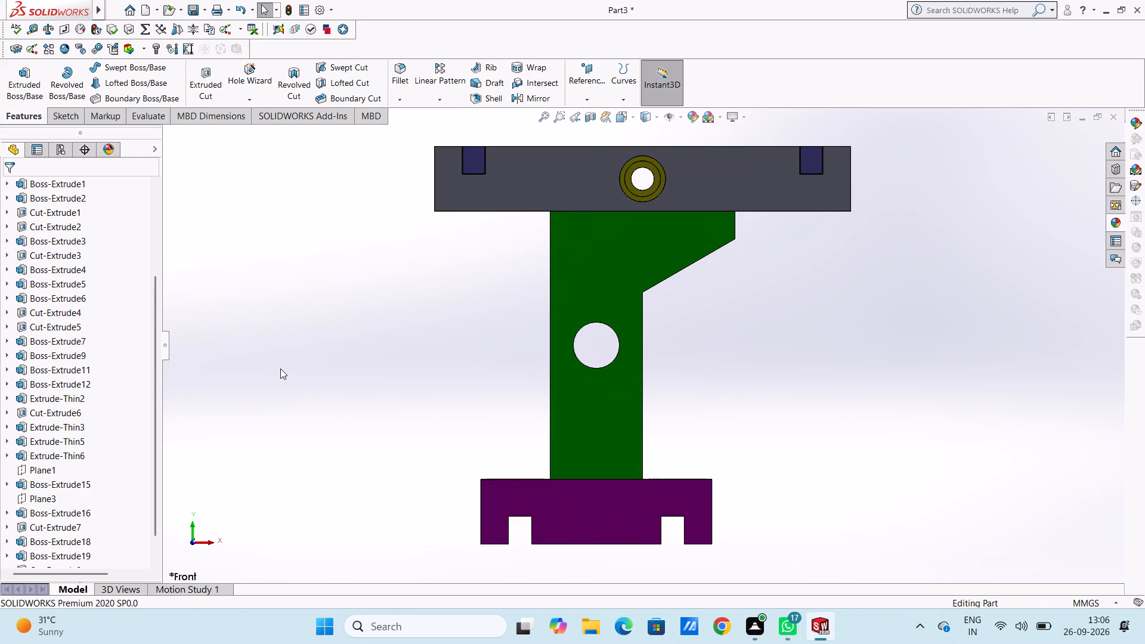
left_click(578, 303)
left_click(628, 275)
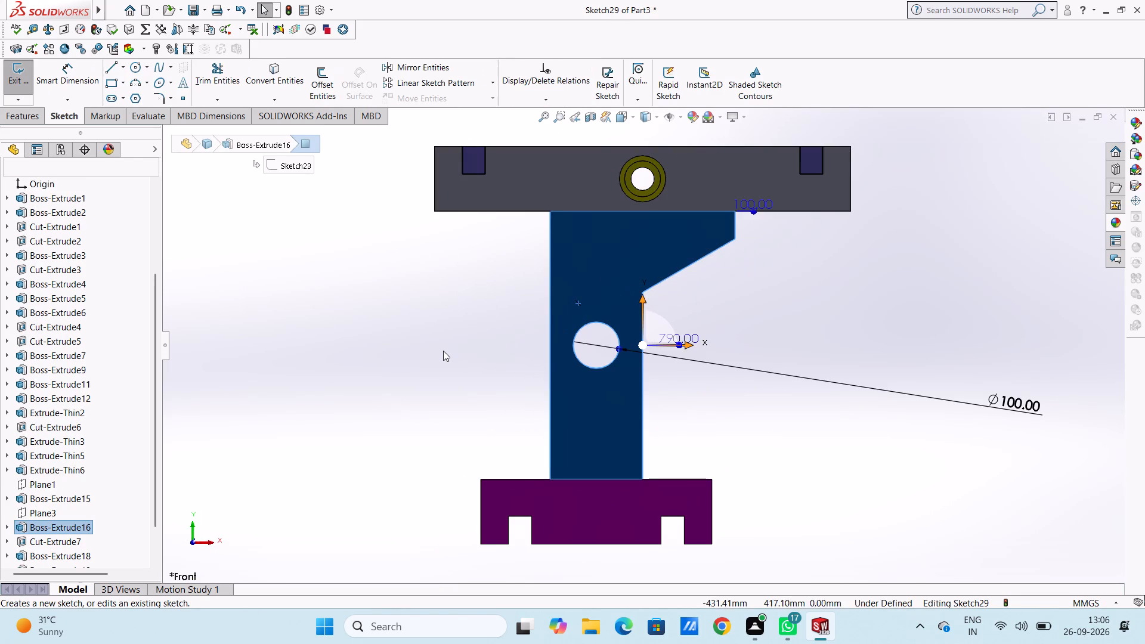
left_click(443, 351)
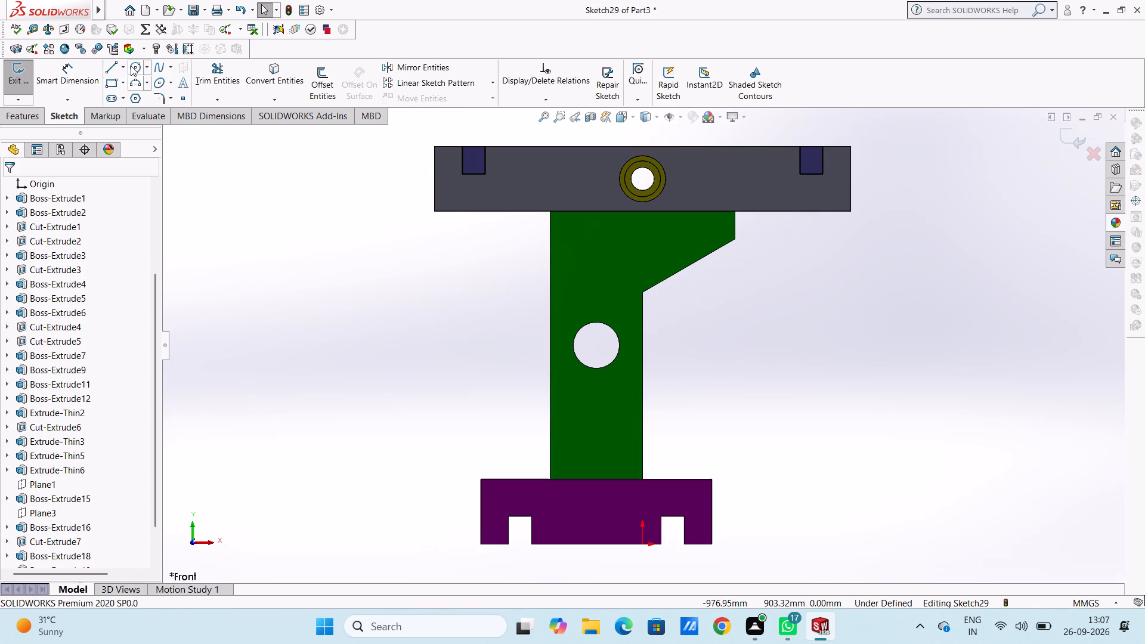
left_click(131, 66)
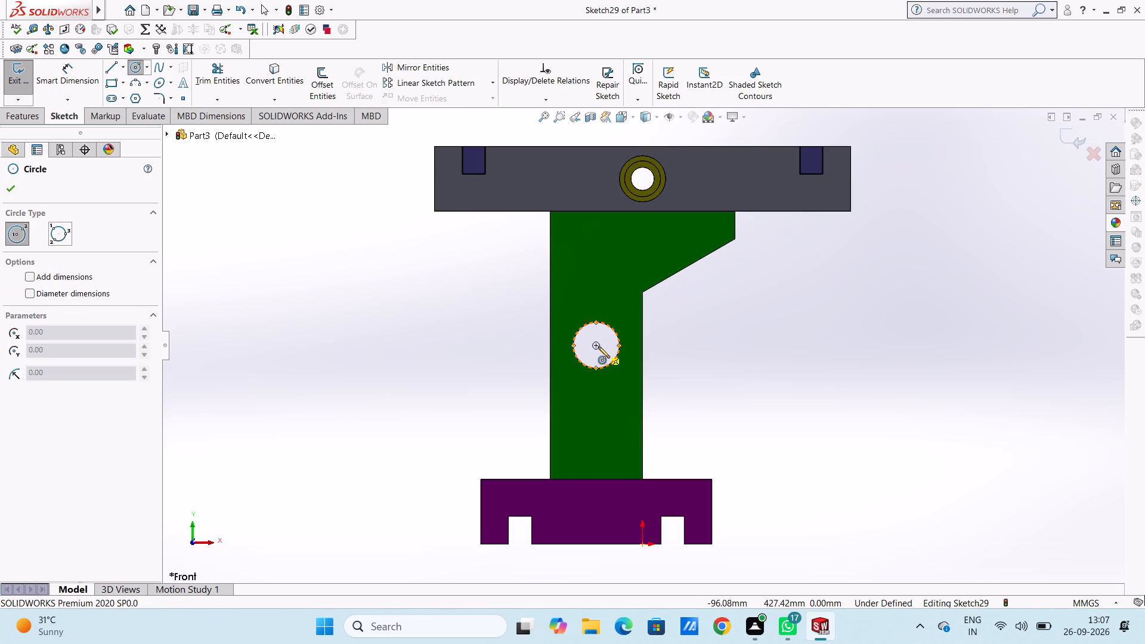
left_click(596, 344)
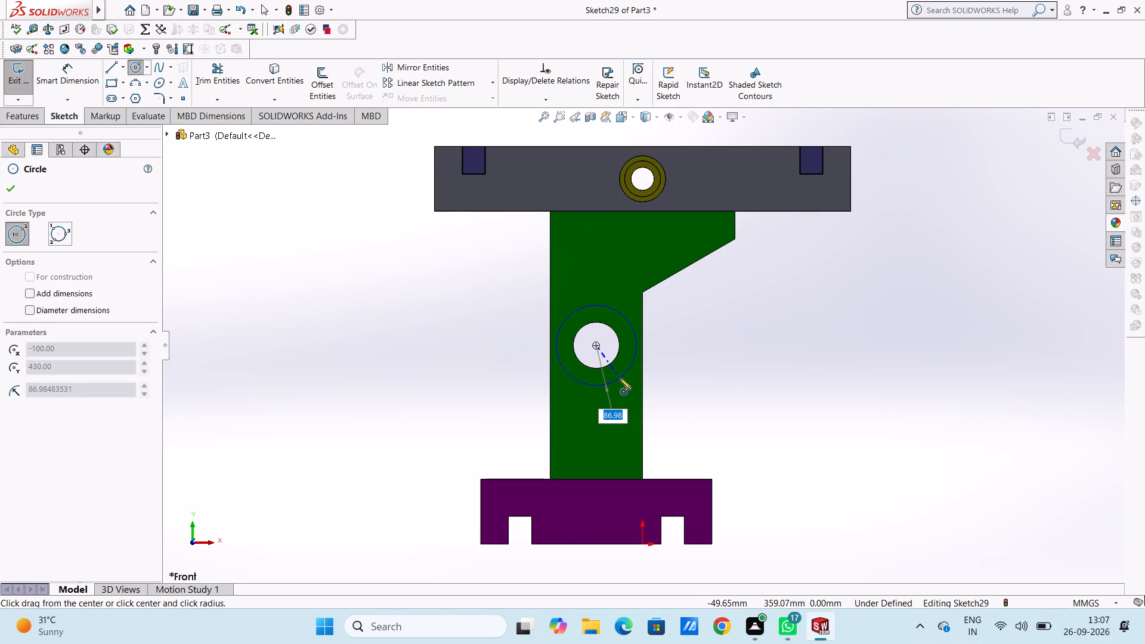
type("70")
key("Return")
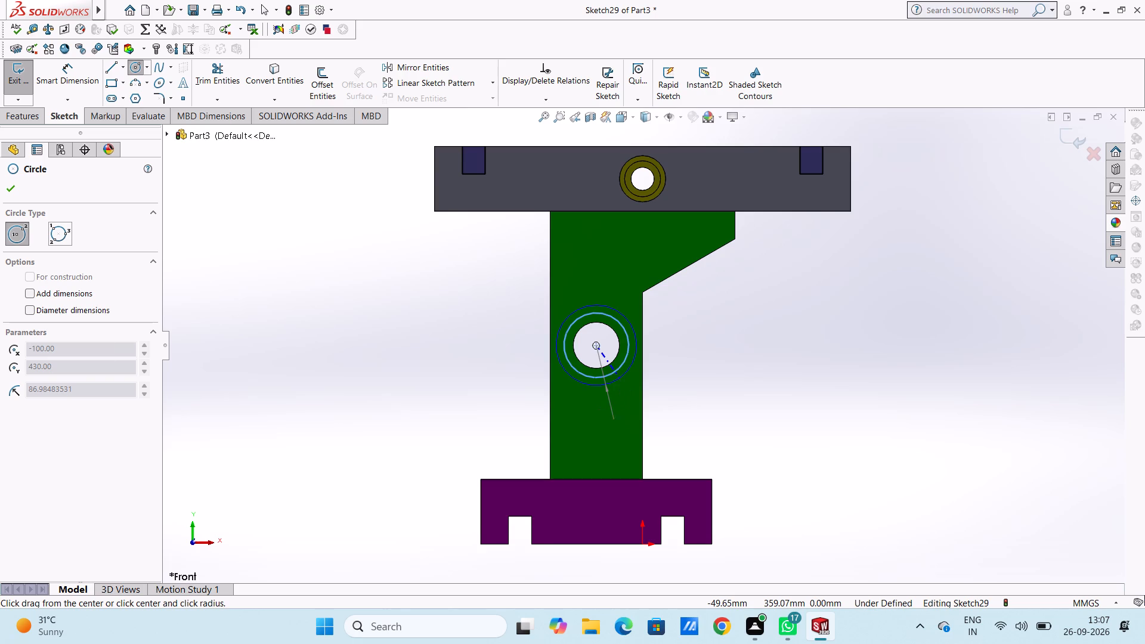
key("Escape")
key("Escape")
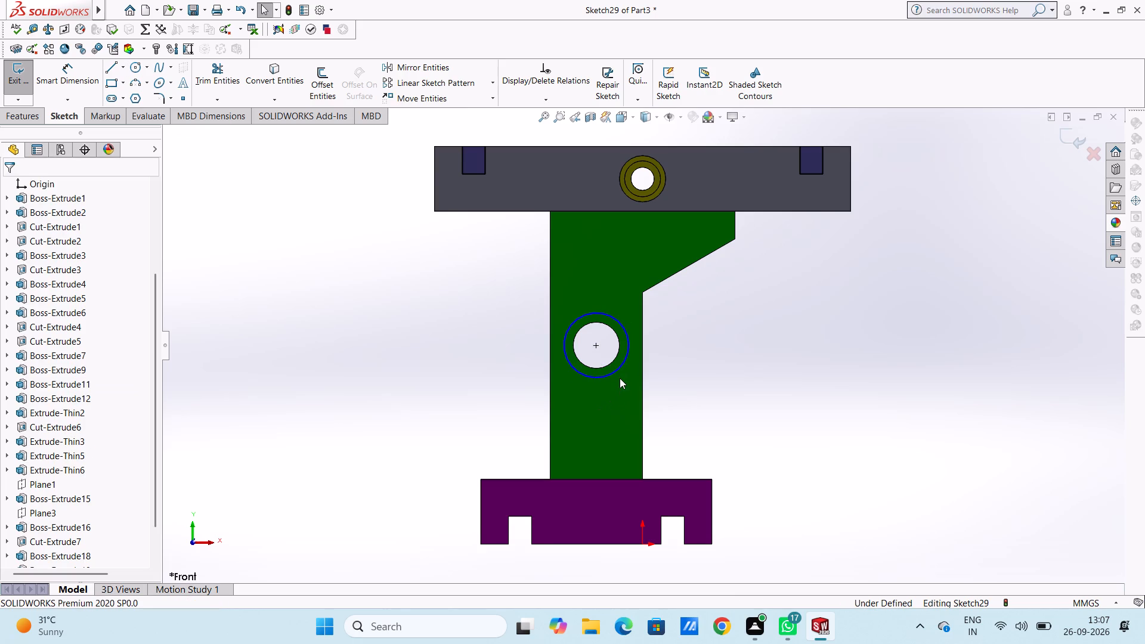
Extrude the circle outward 30 mm as a one-direction thin feature with an 11 mm wall, merged with the leg.
scroll(620, 378, "up", 1)
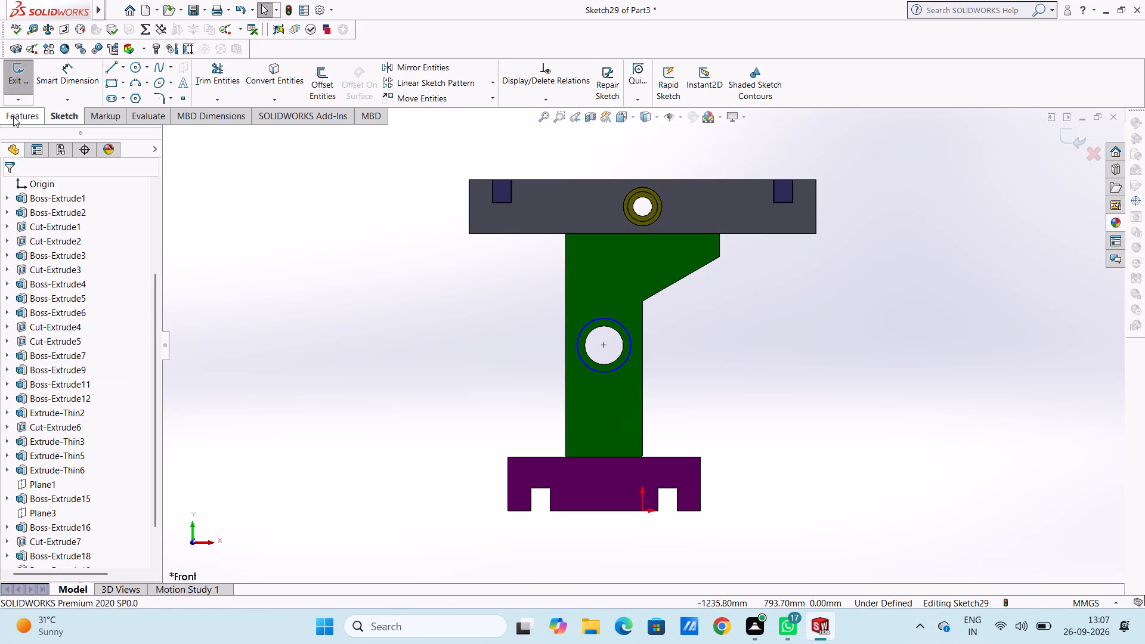
left_click(13, 116)
left_click(23, 77)
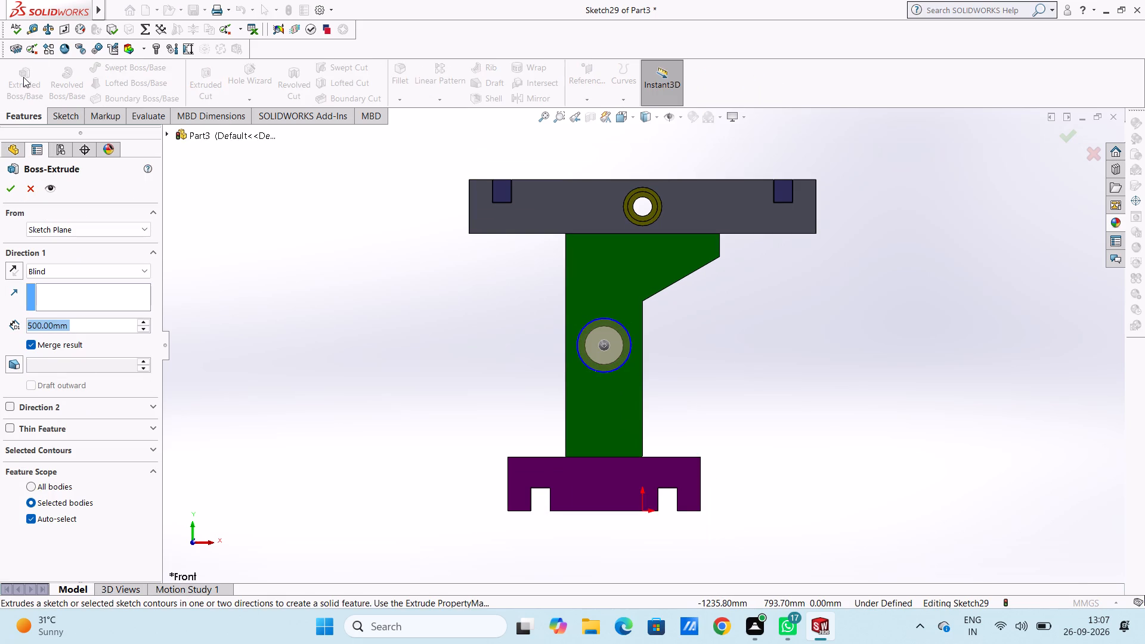
middle_click_drag(343, 216, 299, 246)
scroll(299, 246, "up", 2)
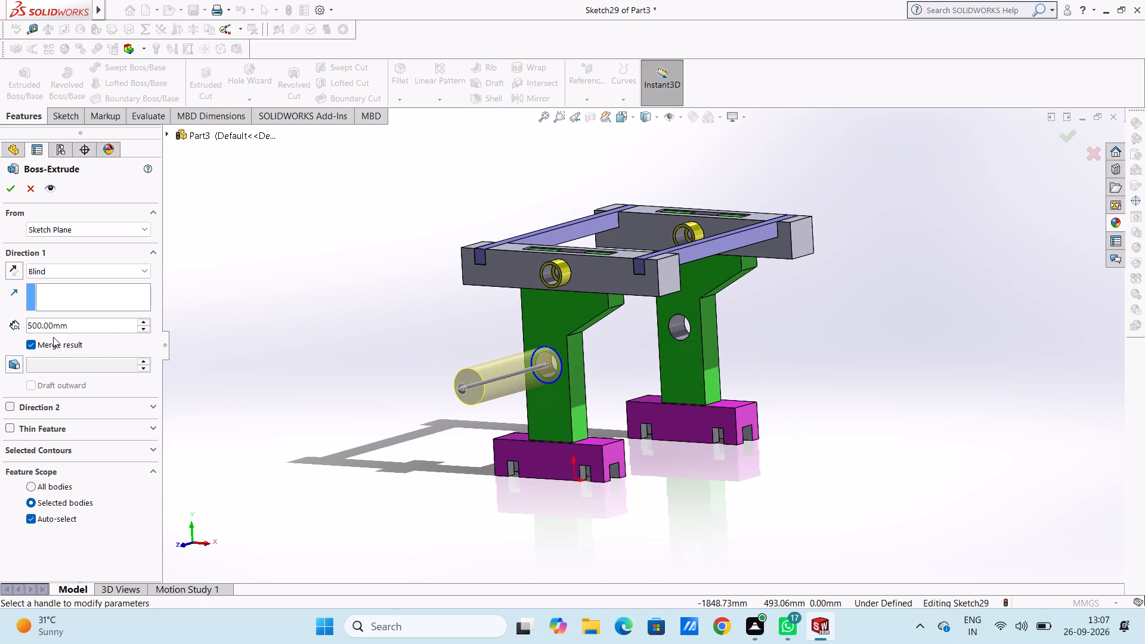
left_click(5, 428)
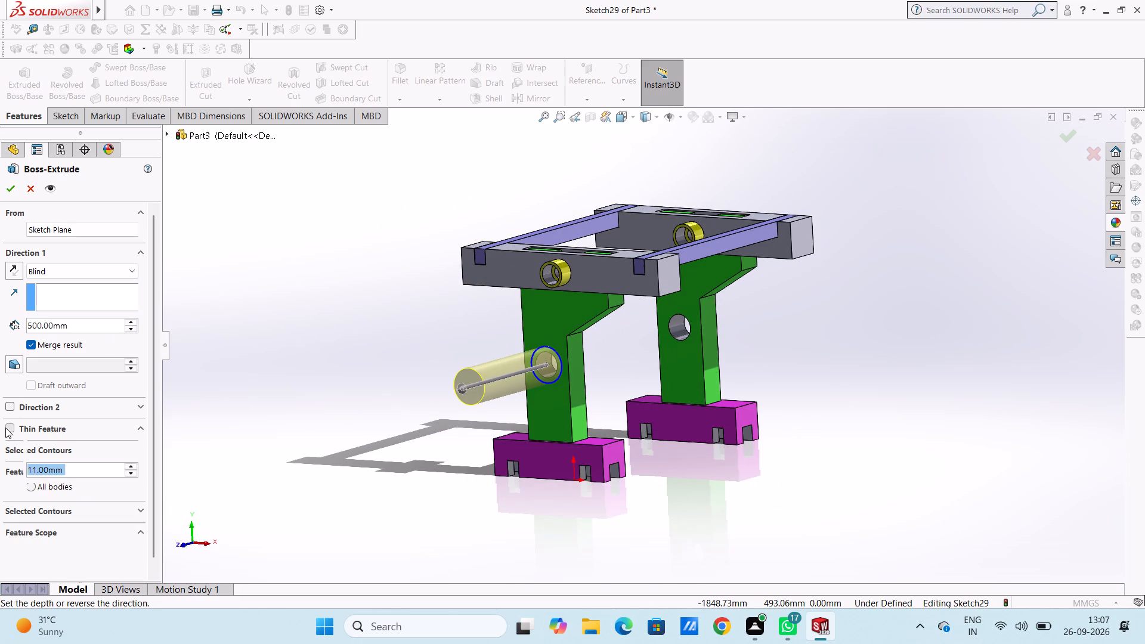
double_click(84, 326)
type("30")
key("Return")
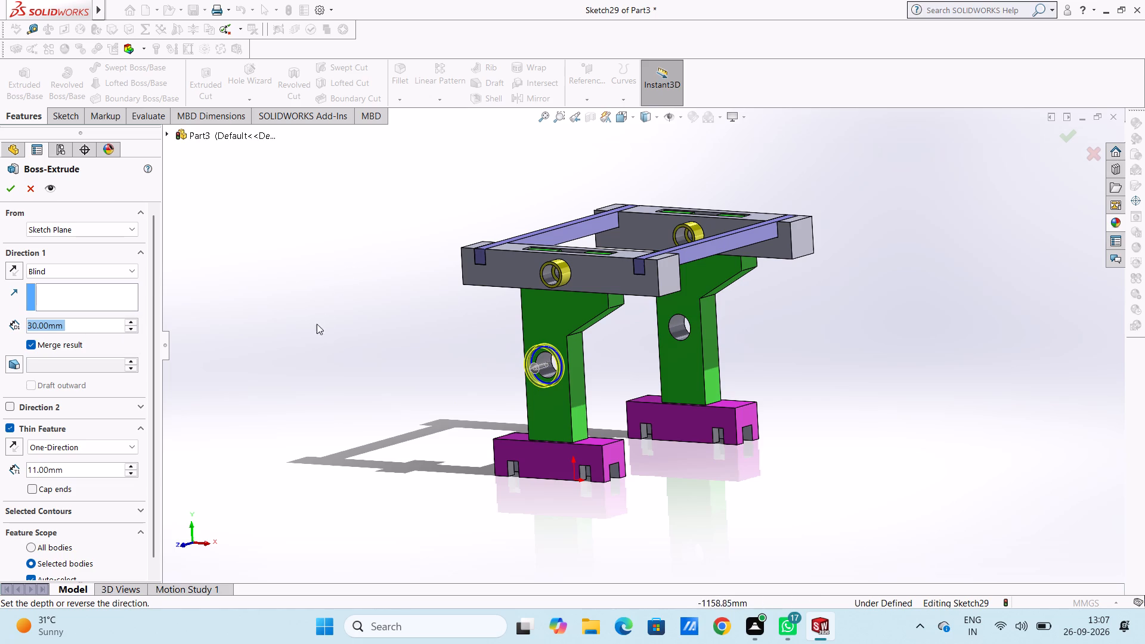
middle_click_drag(343, 332, 365, 329)
scroll(589, 352, "down", 7)
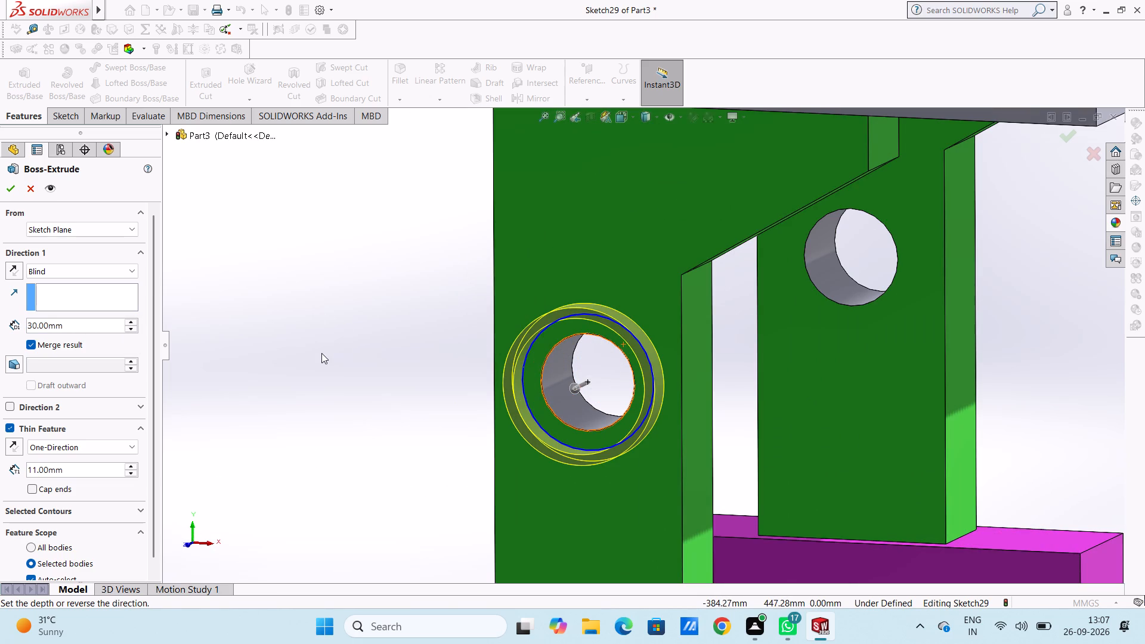
left_click(9, 188)
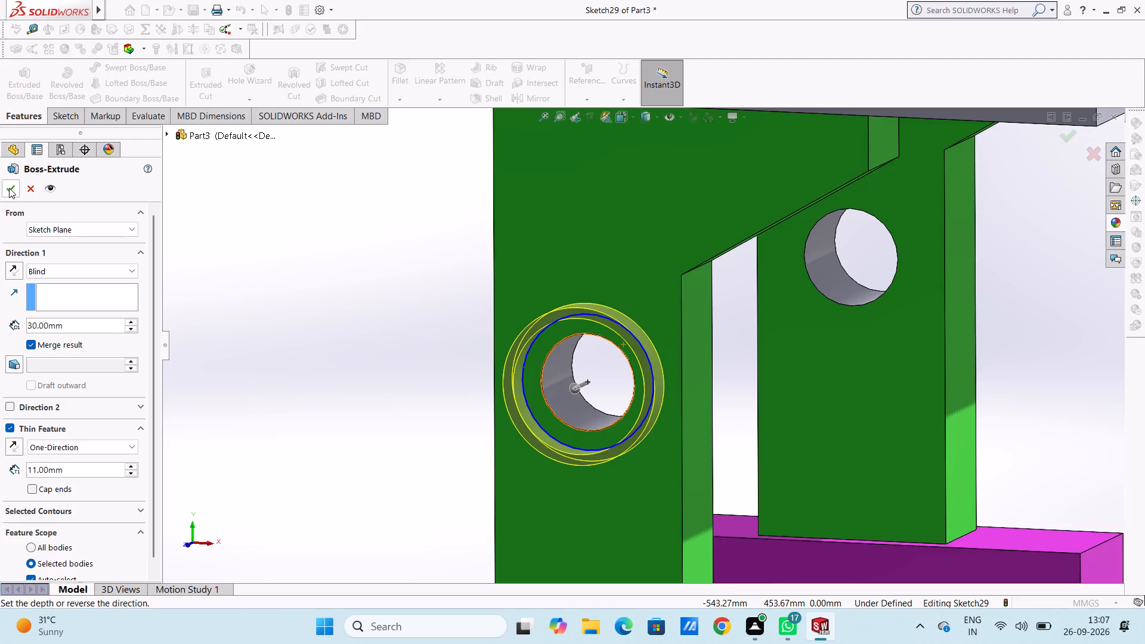
left_click(267, 259)
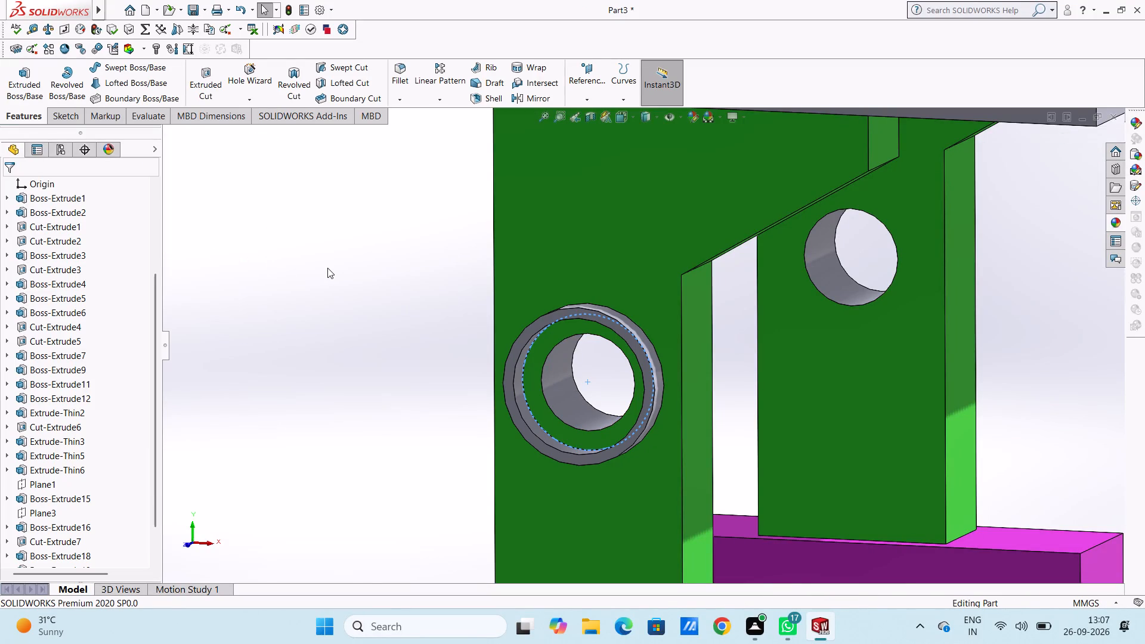
Sketch a circle of 70 mm radius on the front leg's inner face, concentric with its round hole.
scroll(327, 267, "up", 3)
middle_click_drag(356, 265, 279, 274)
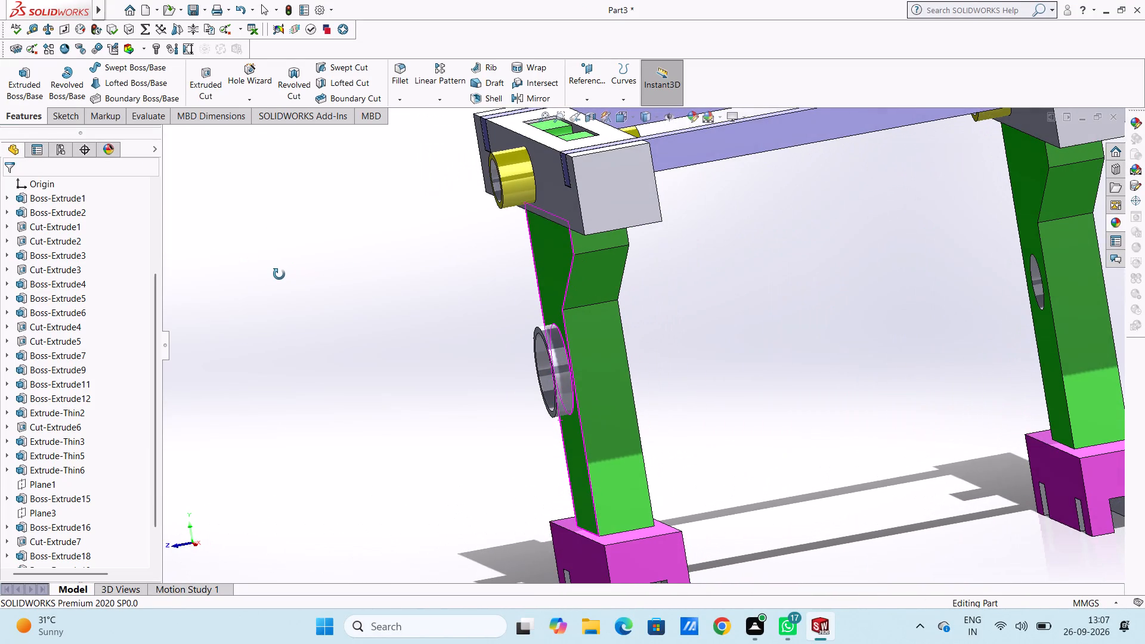
middle_click_drag(279, 274, 283, 274)
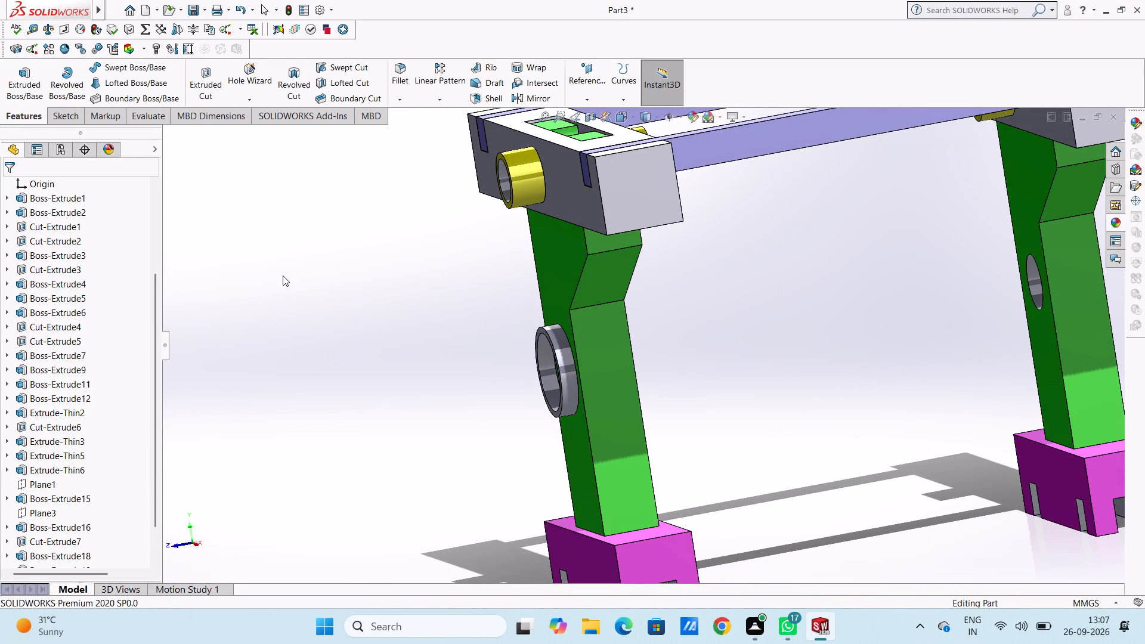
key("ctrl+2")
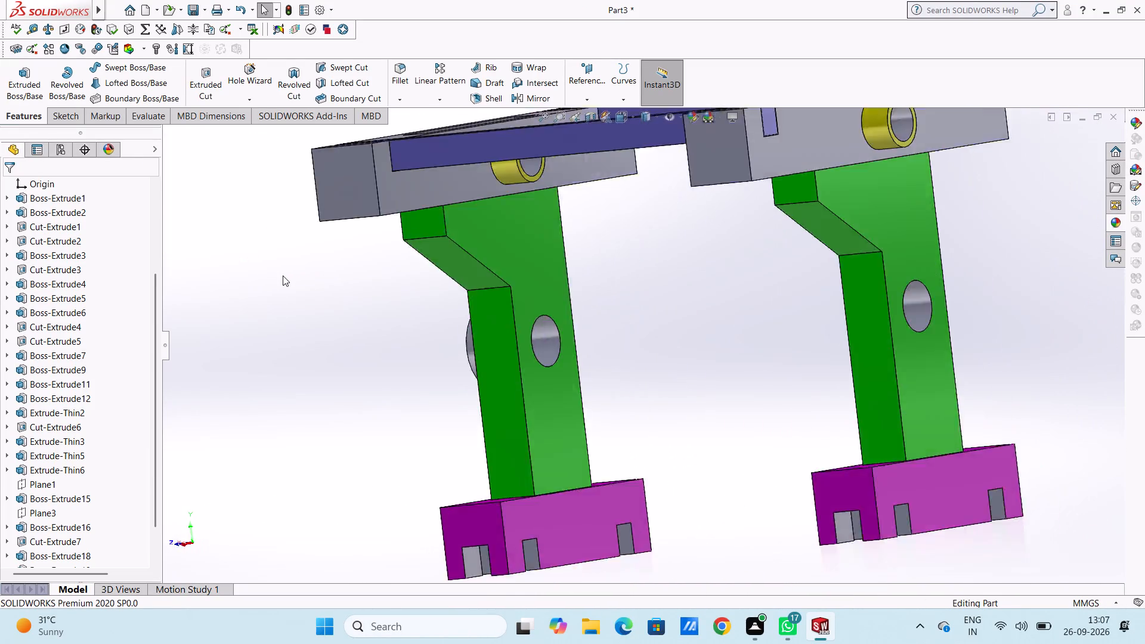
middle_click_drag(467, 350, 476, 349)
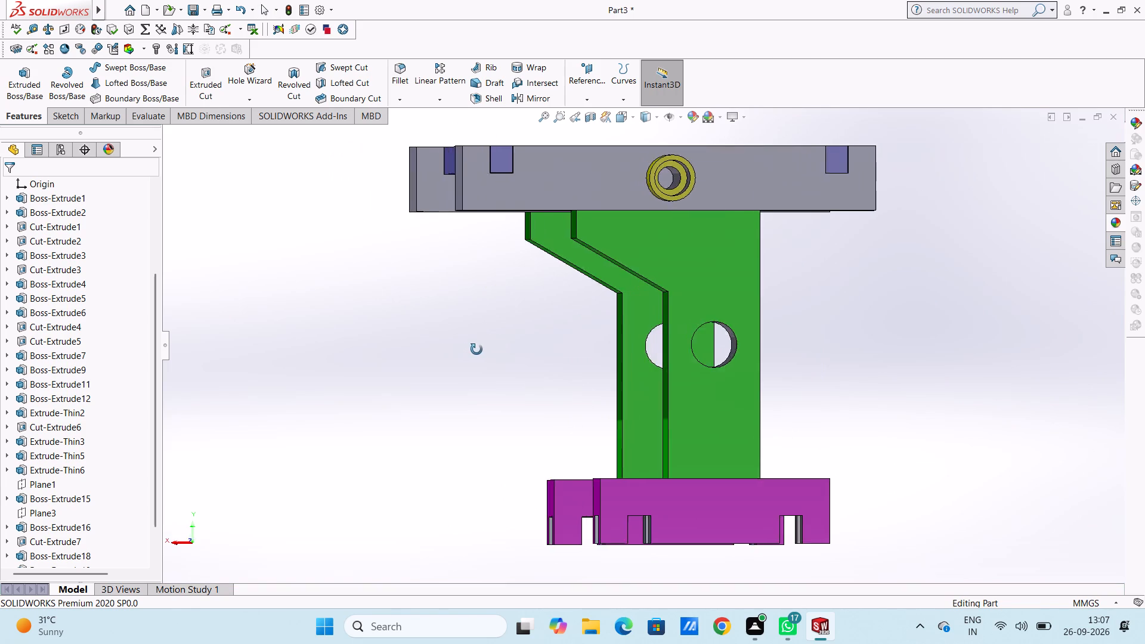
middle_click_drag(476, 349, 480, 349)
left_click(632, 318)
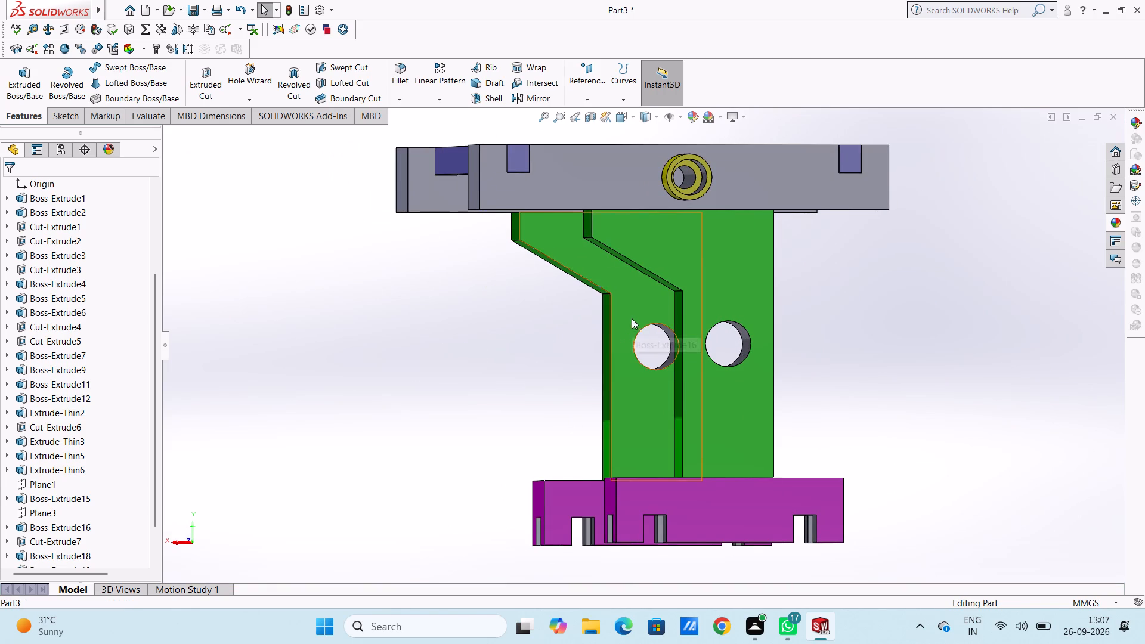
left_click(681, 284)
left_click(474, 310)
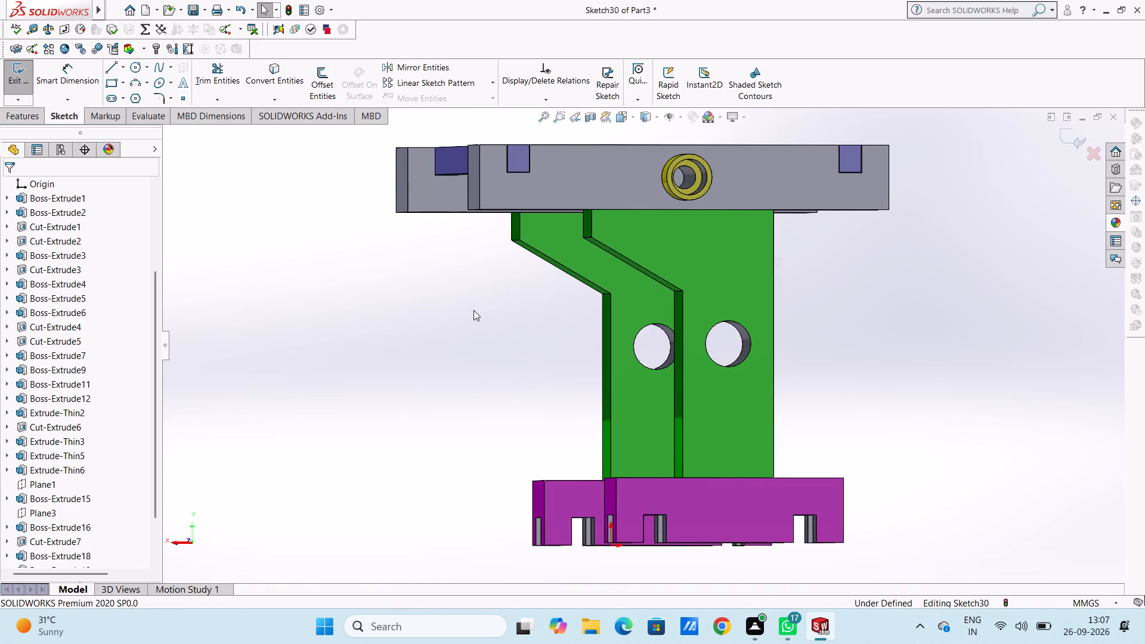
key("ctrl+2")
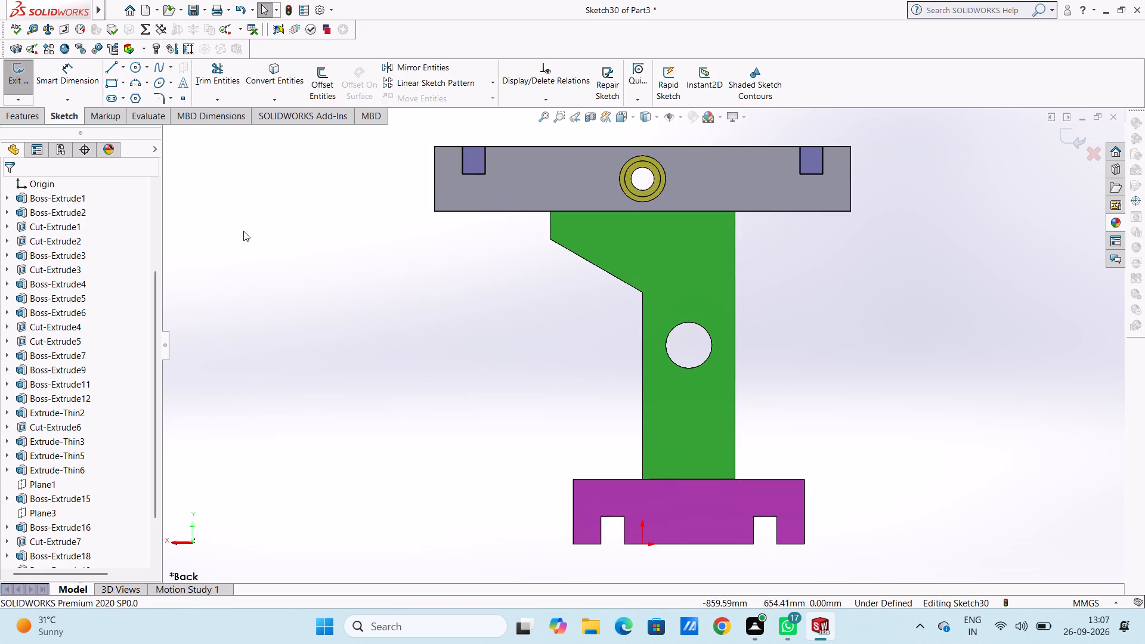
left_click(131, 70)
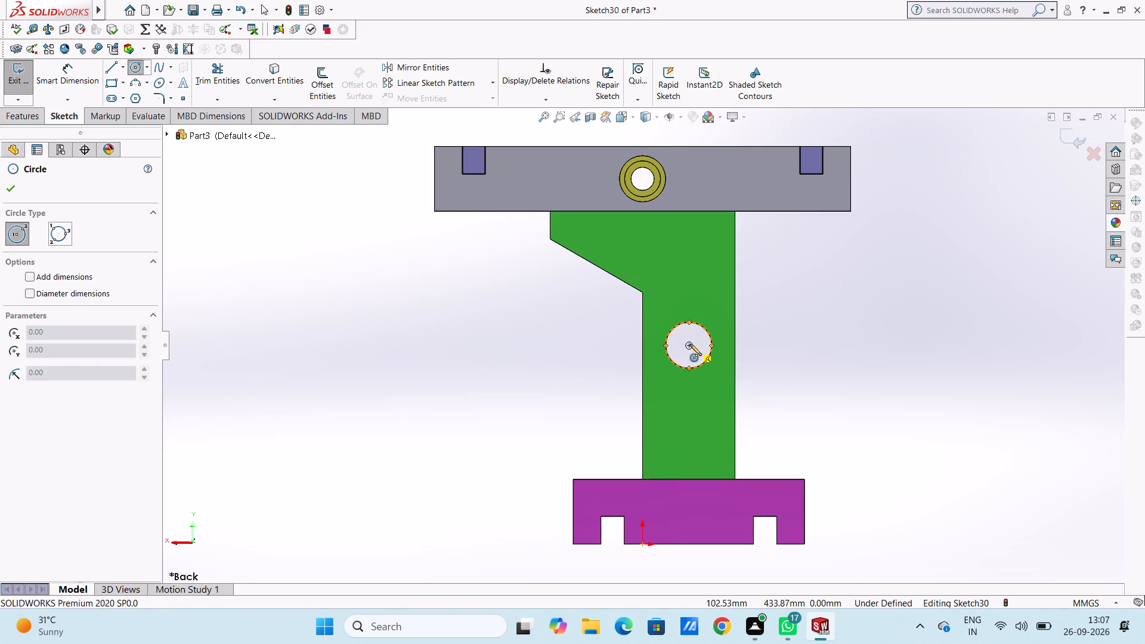
left_click(688, 345)
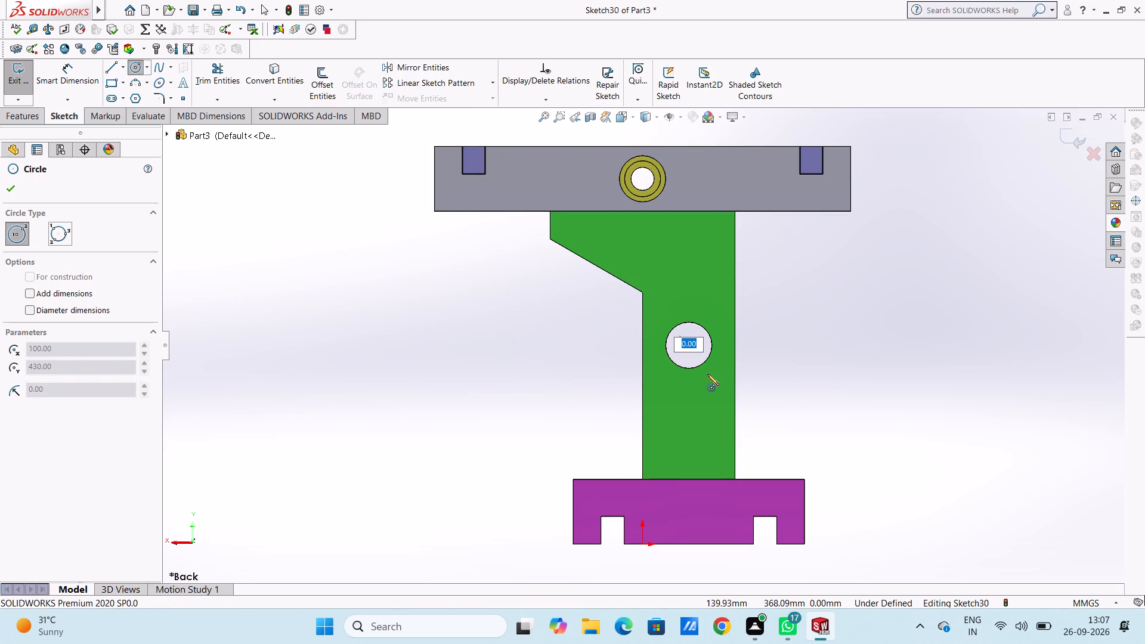
type("70")
key("Return")
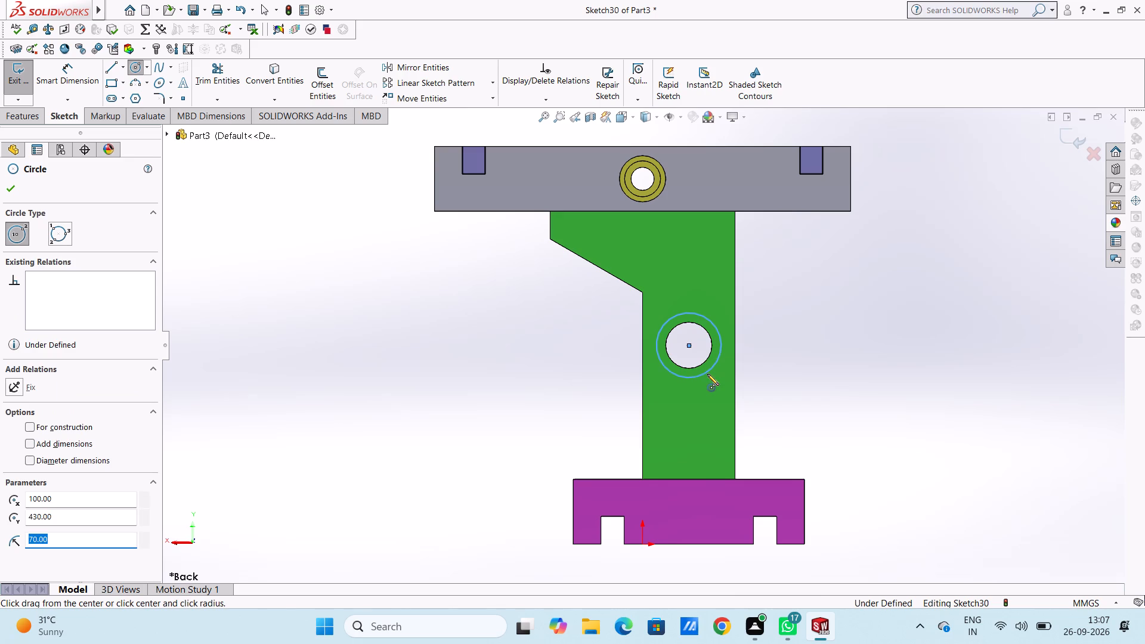
Dimension the circle on the front leg's inner face with a diameter of 140 mm.
left_click(58, 73)
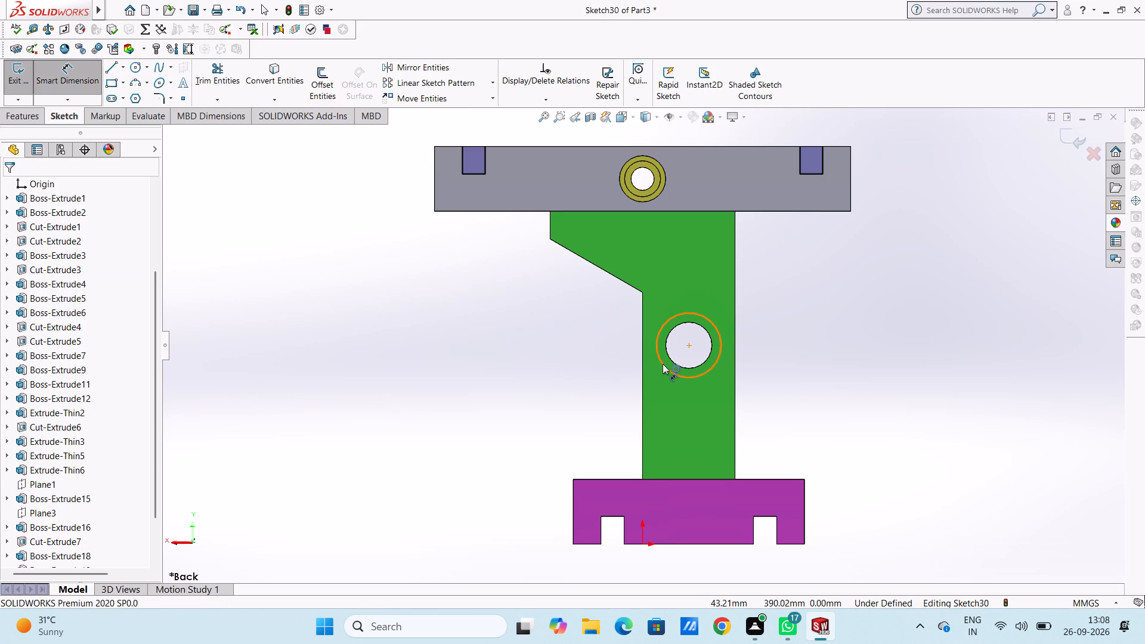
left_click(663, 364)
left_click(443, 416)
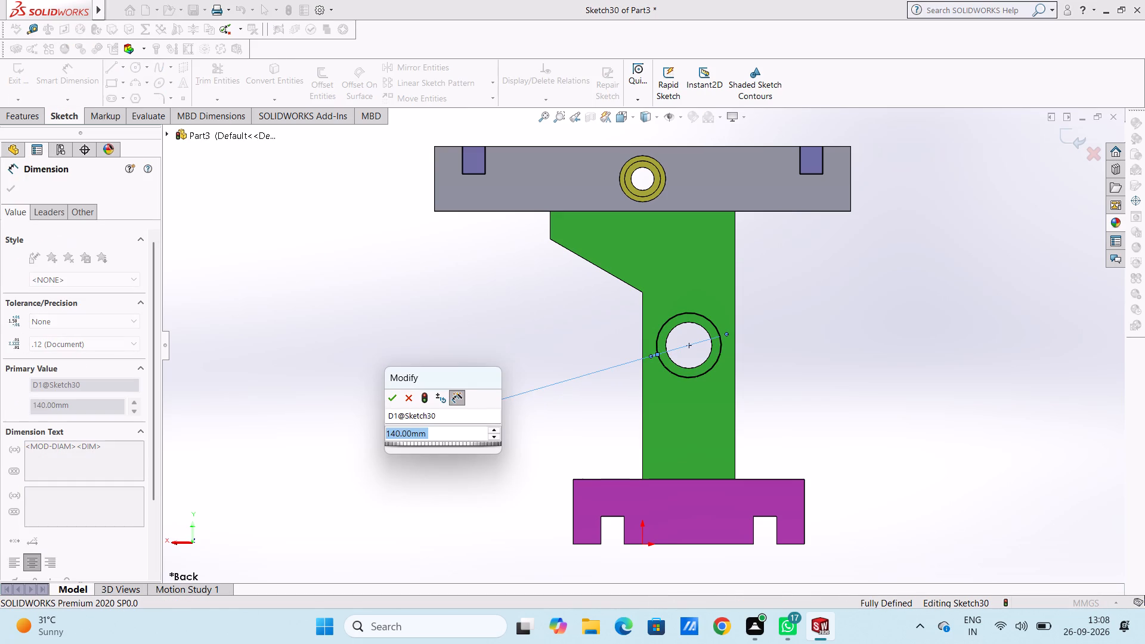
left_click(395, 400)
left_click(356, 376)
key("Escape")
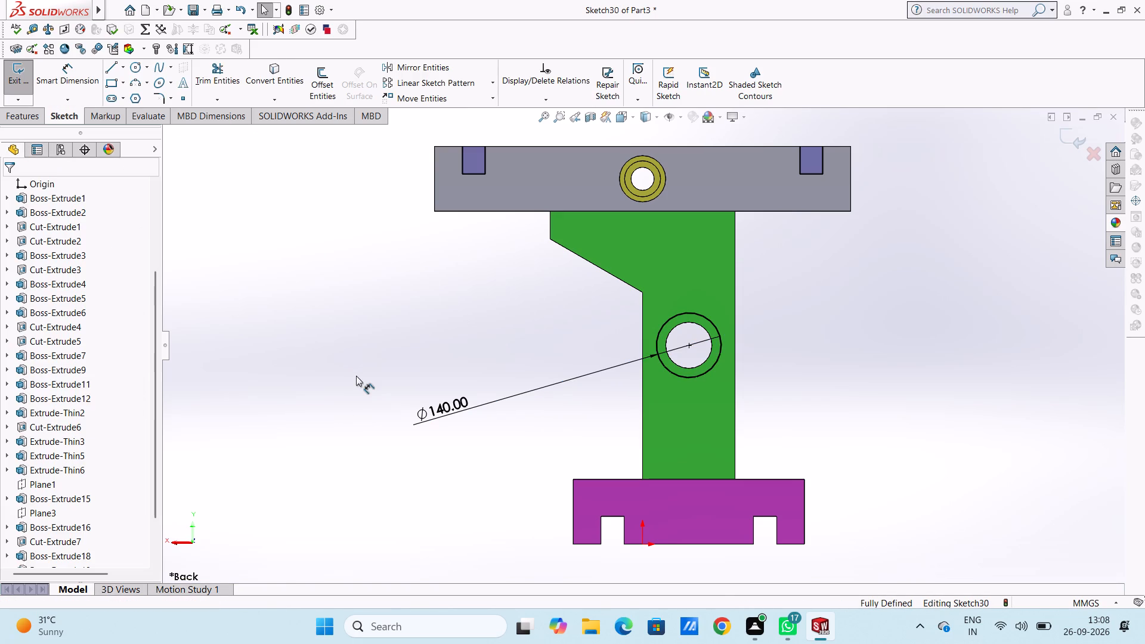
key("Escape")
Extrude the circle 30 mm from the front leg's inner face as a one-direction thin feature with an 11 mm wall, merged with the leg.
middle_click_drag(365, 360, 392, 375)
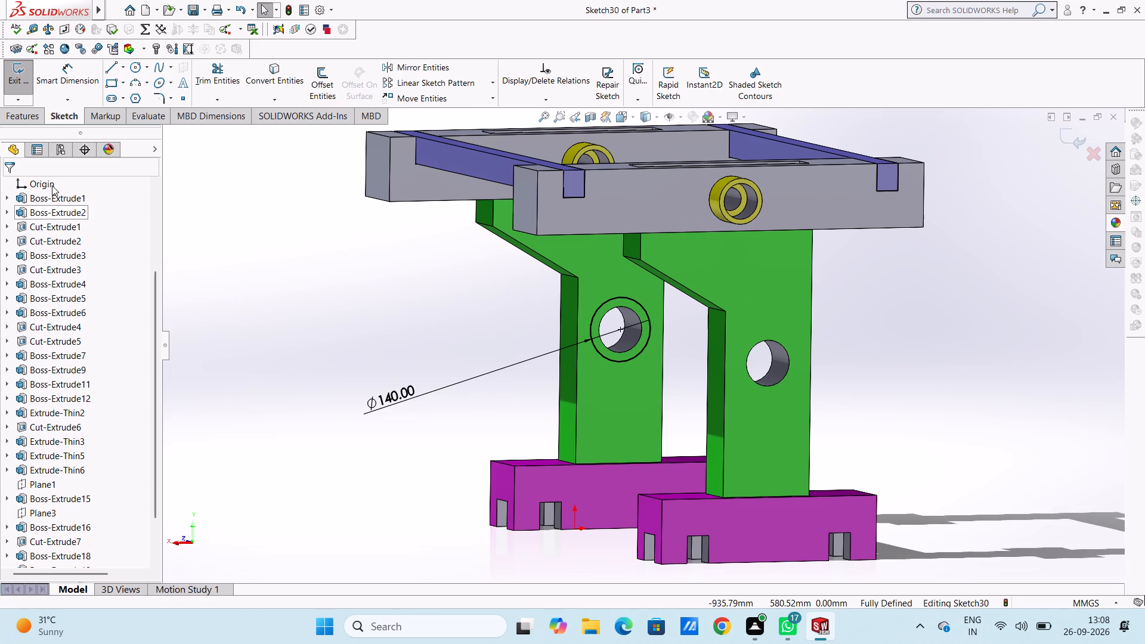
left_click(28, 118)
left_click(29, 82)
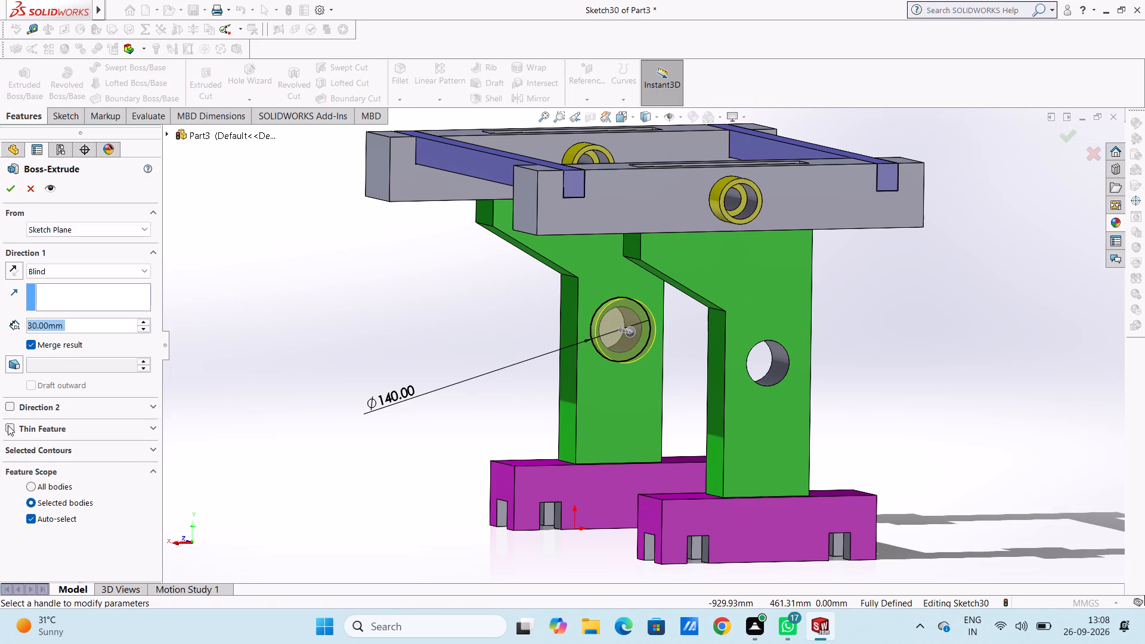
left_click(8, 425)
left_click(11, 188)
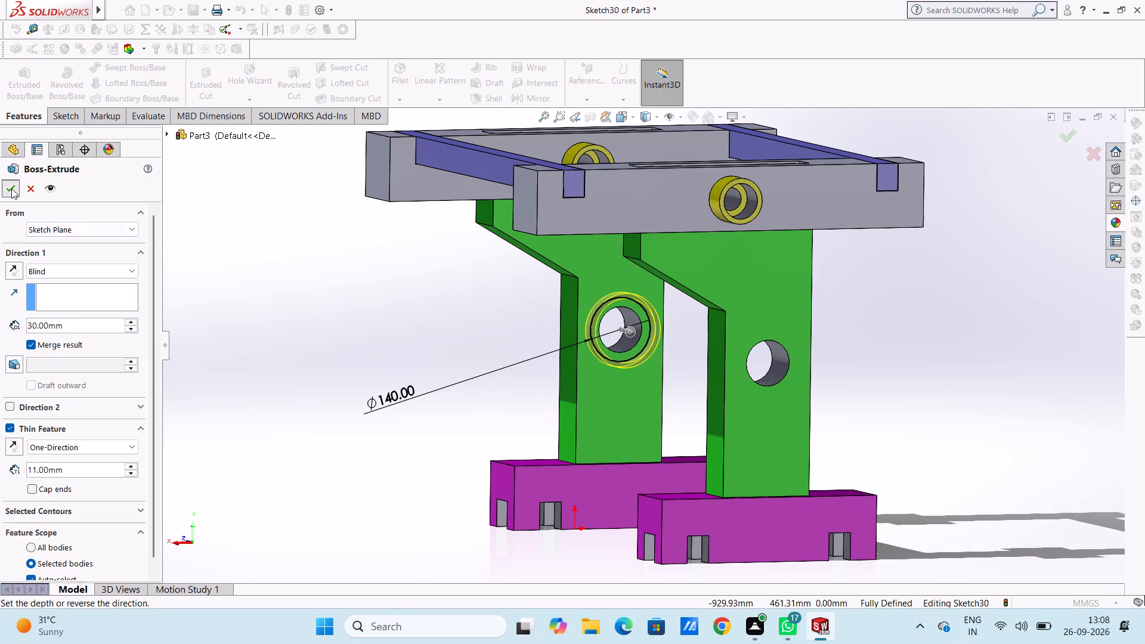
left_click(268, 295)
Sketch a circle of 70 mm radius on the rear leg's inner face, concentric with its round hole.
middle_click_drag(315, 282, 391, 298)
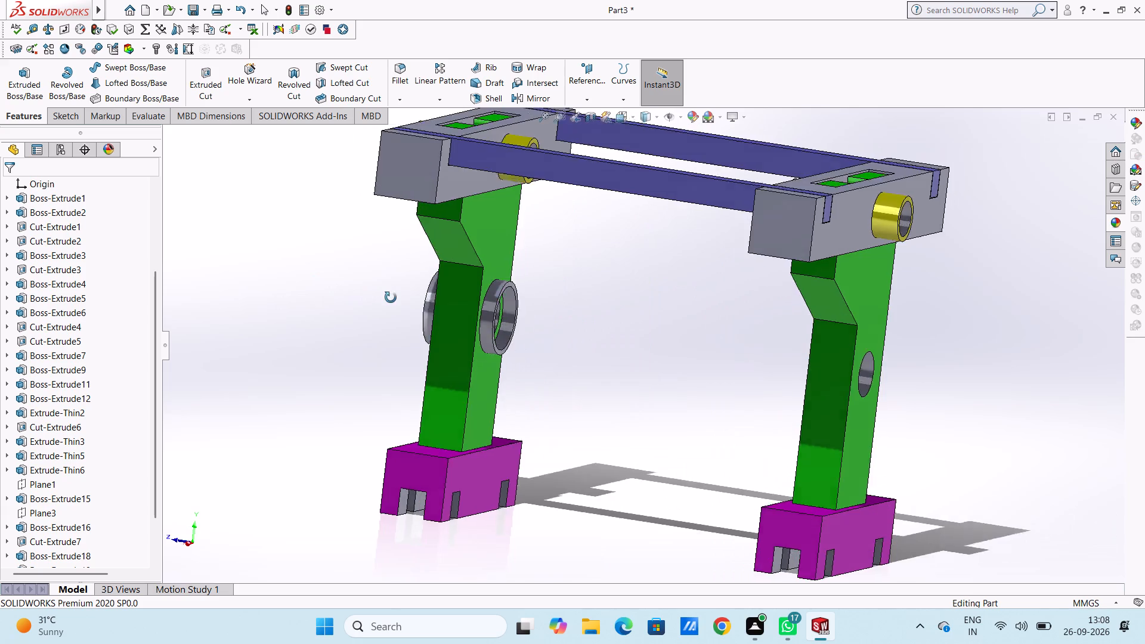
middle_click_drag(391, 298, 433, 314)
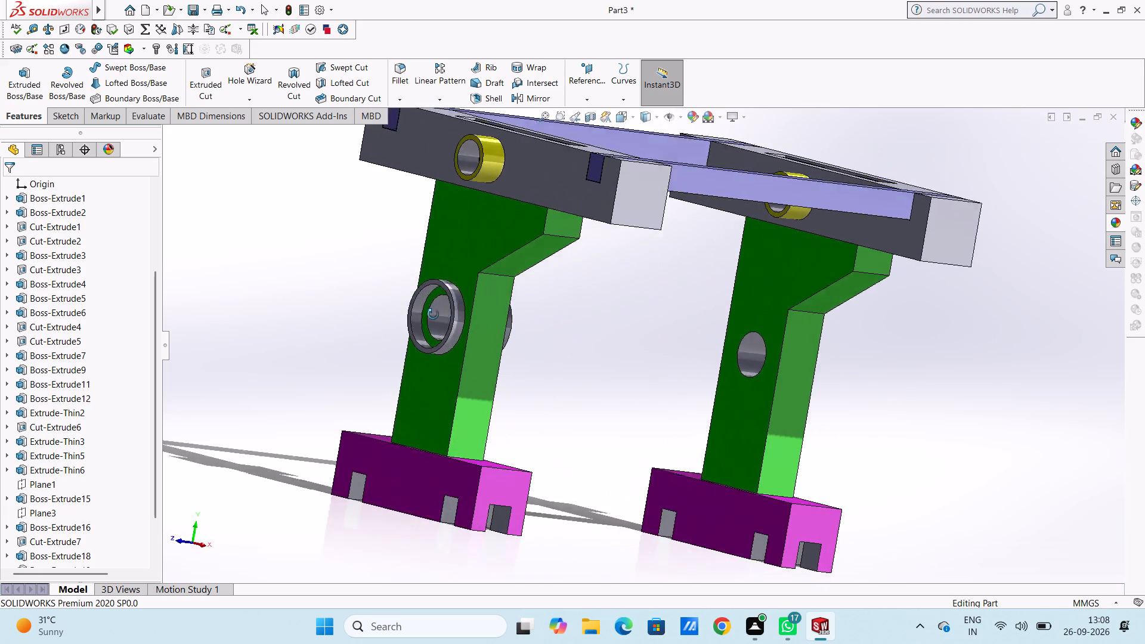
middle_click_drag(433, 314, 333, 304)
scroll(438, 298, "up", 1)
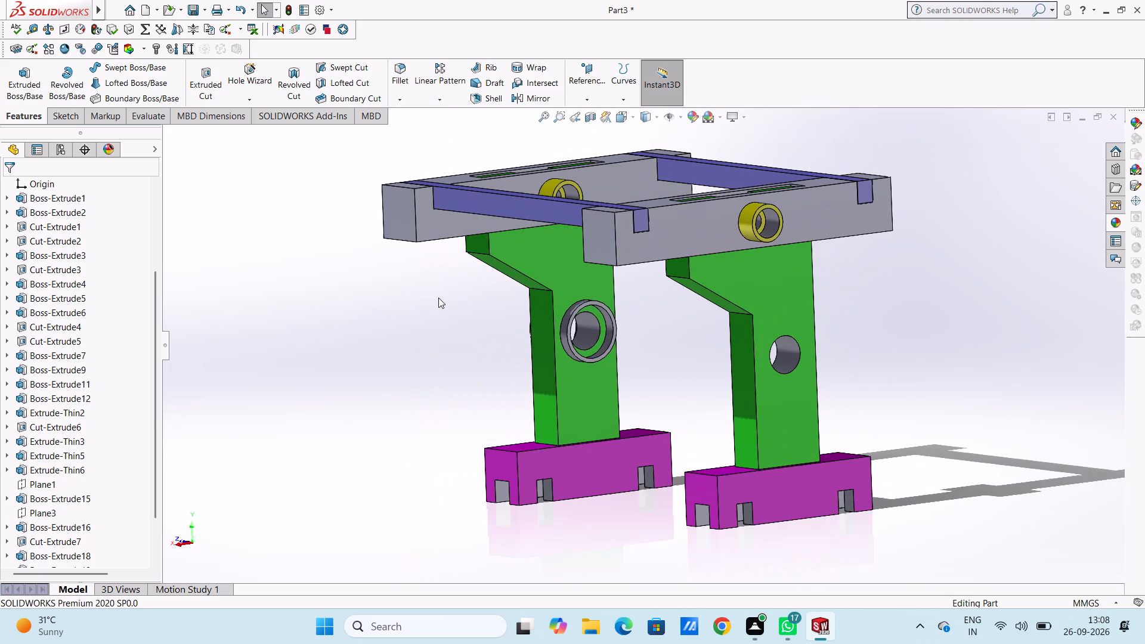
key("ctrl+1")
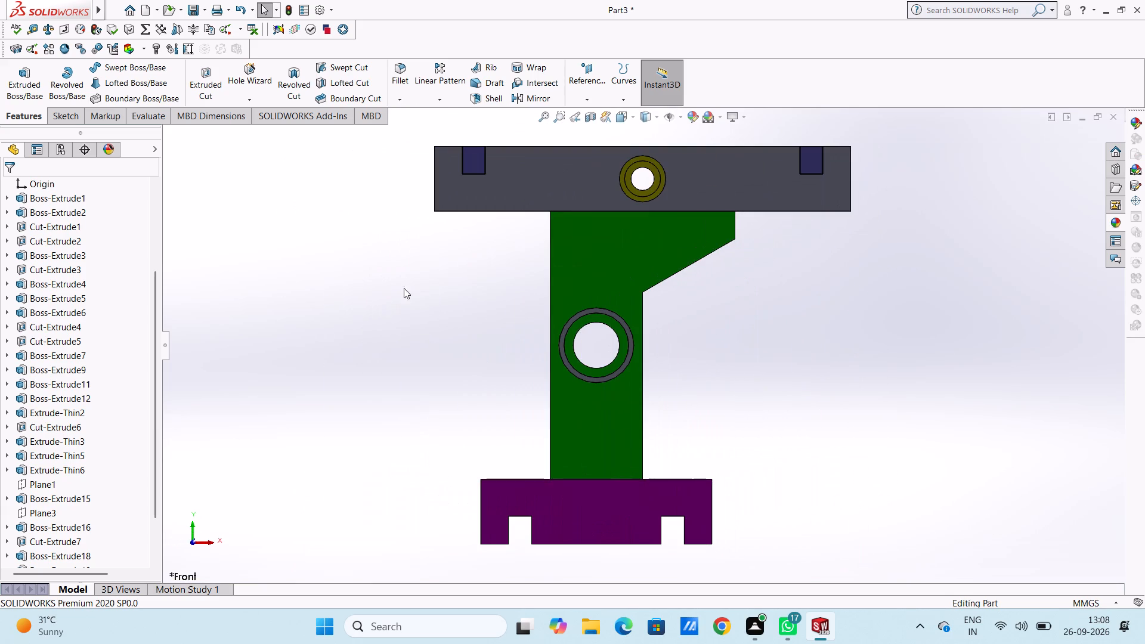
middle_click_drag(428, 289, 410, 291)
left_click(667, 310)
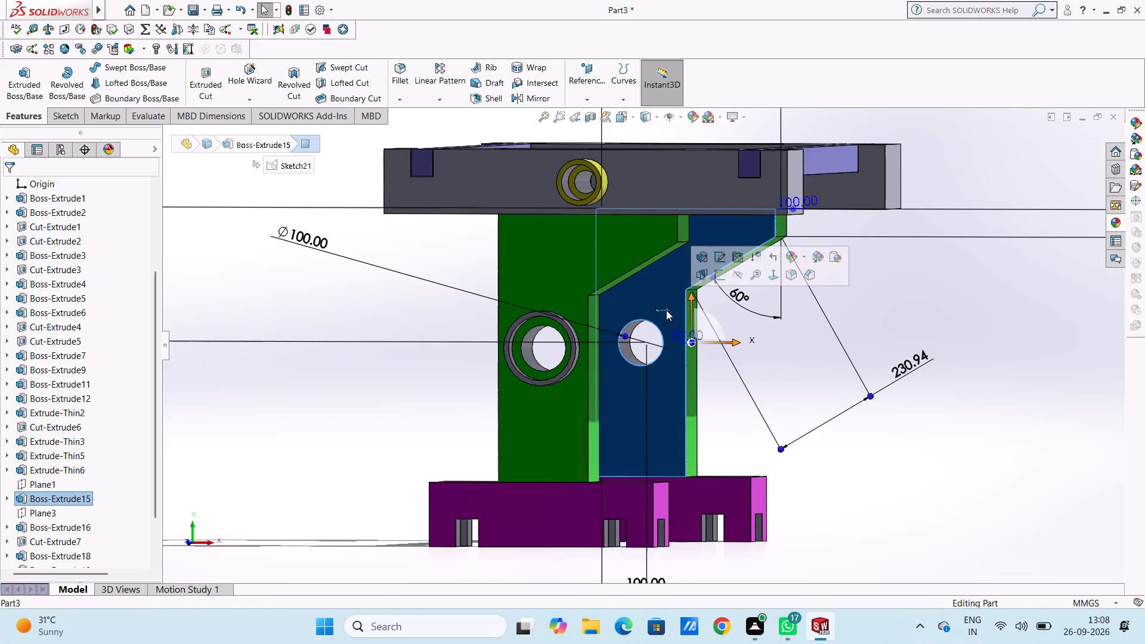
left_click(720, 278)
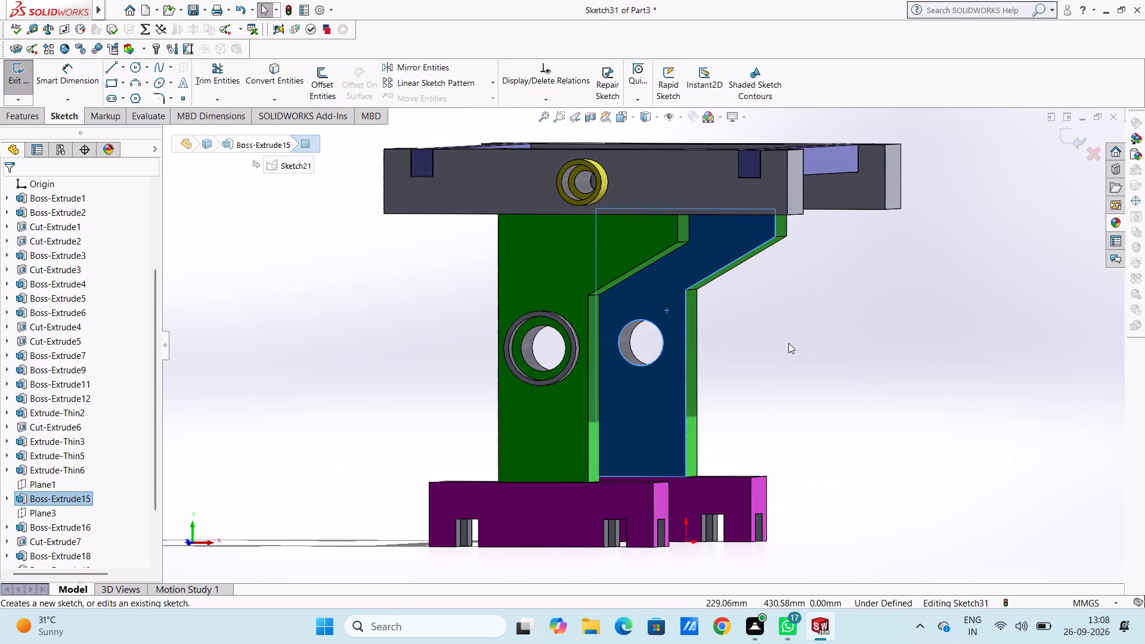
left_click(788, 342)
key("ctrl+1")
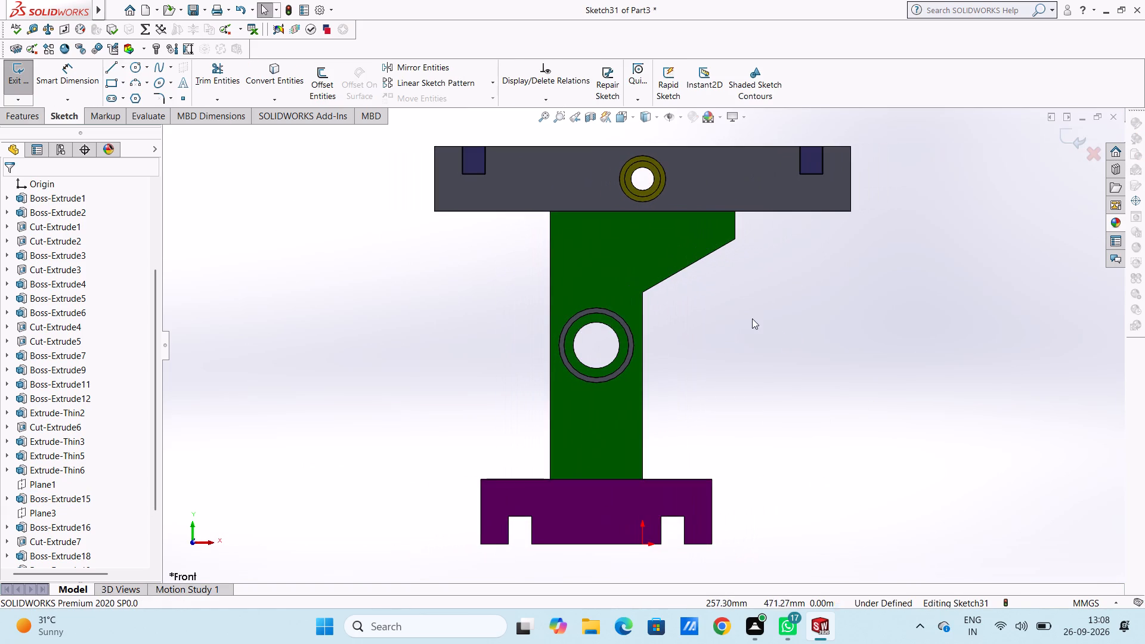
left_click(135, 69)
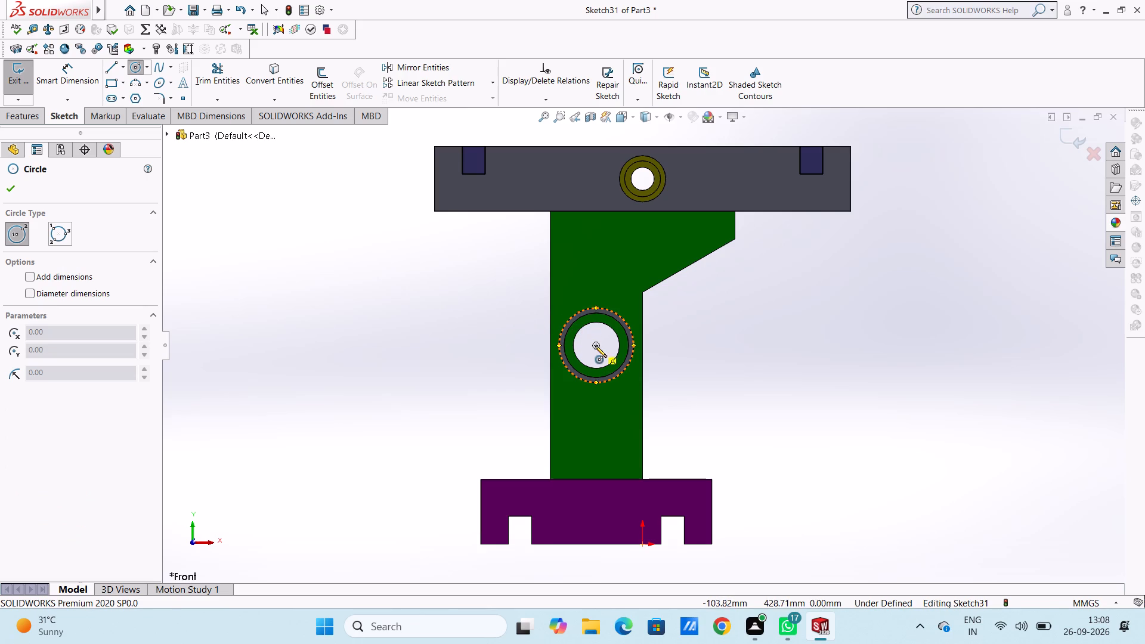
left_click(595, 343)
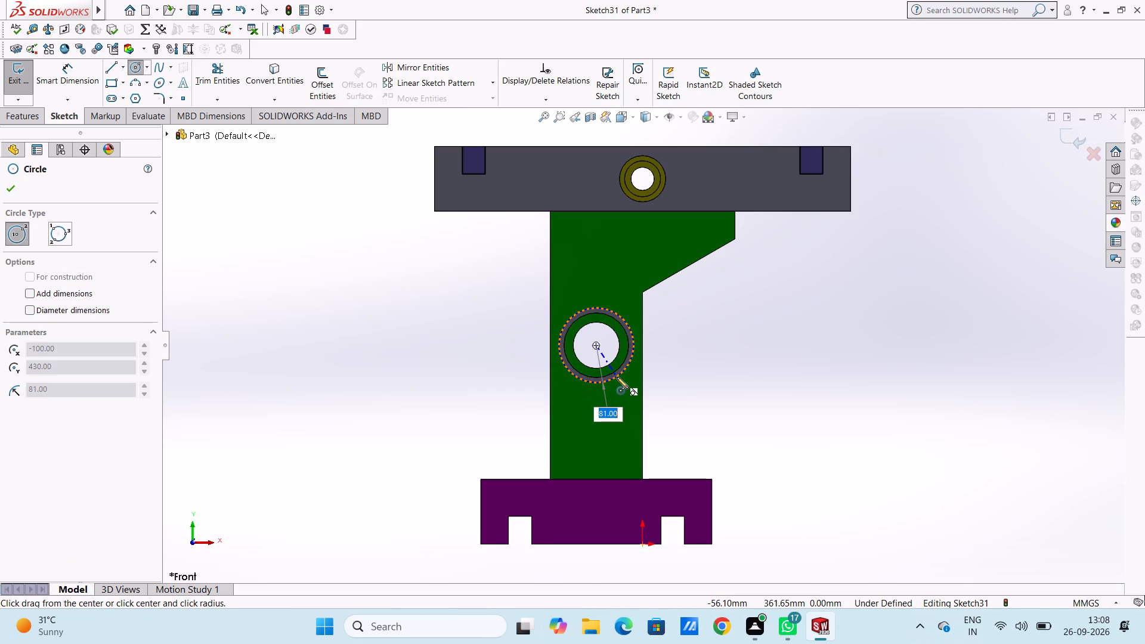
left_click(616, 370)
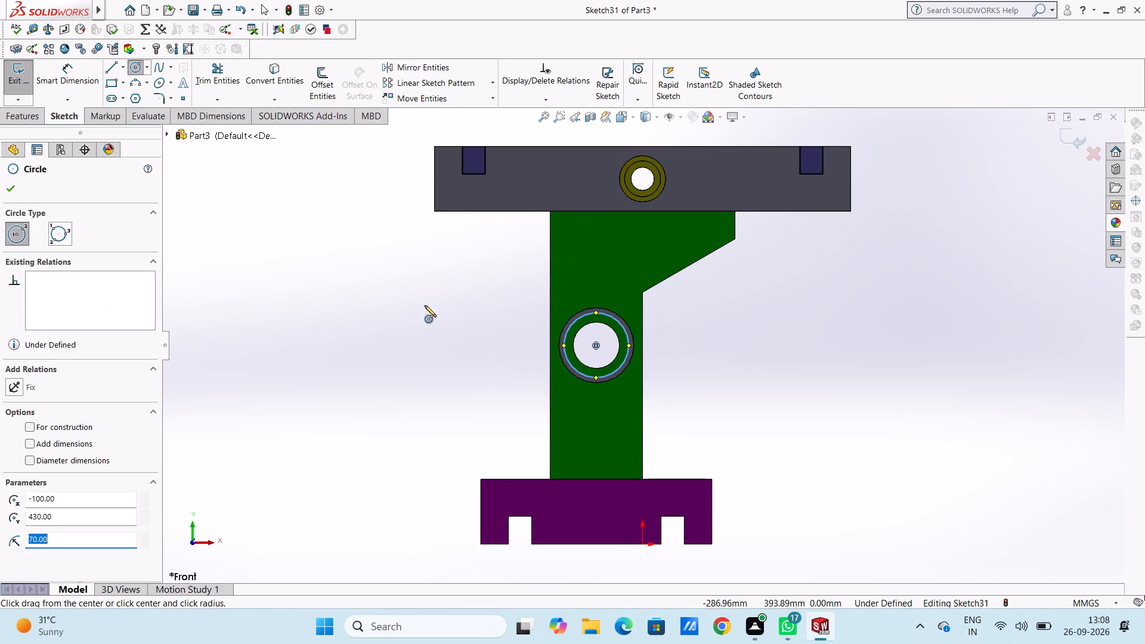
Dimension the circle on the rear leg's inner face with a diameter of 140 mm.
left_click(72, 76)
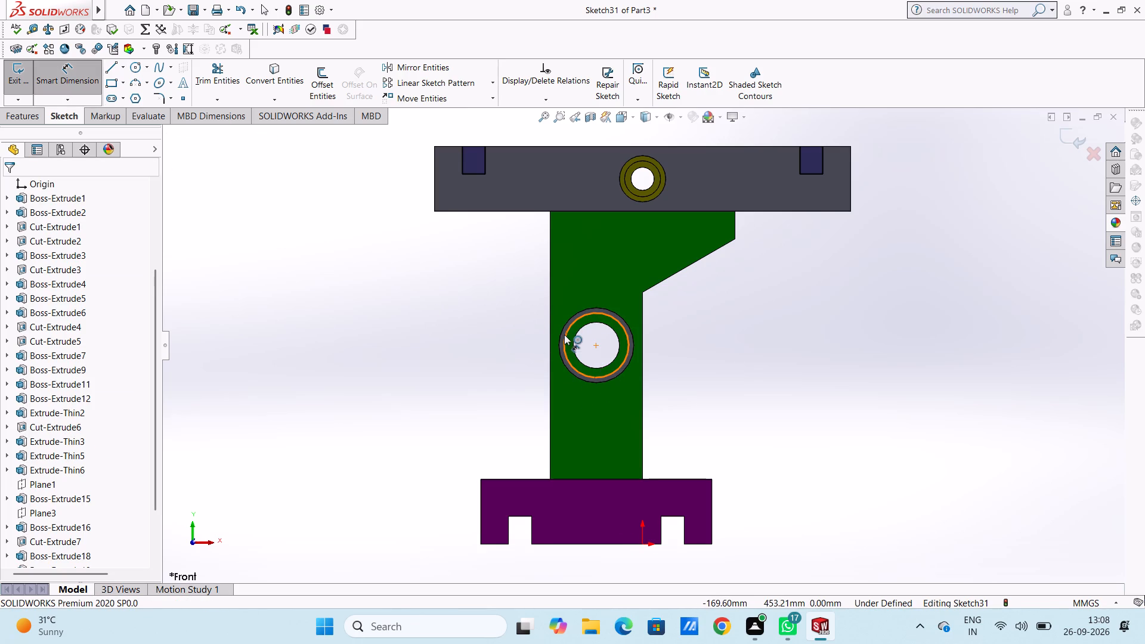
left_click(565, 335)
left_click(397, 268)
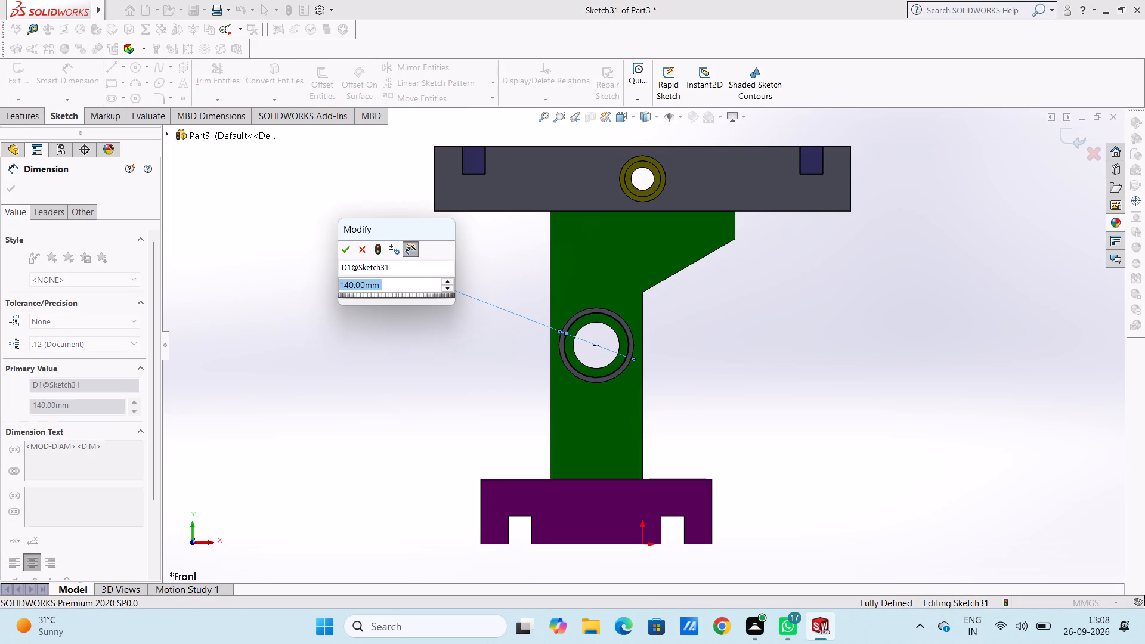
left_click(350, 250)
left_click(355, 222)
Extrude the circle 30 mm from the rear leg's inner face as a one-direction thin feature with an 11 mm wall, merged with the leg.
middle_click_drag(373, 213, 349, 228)
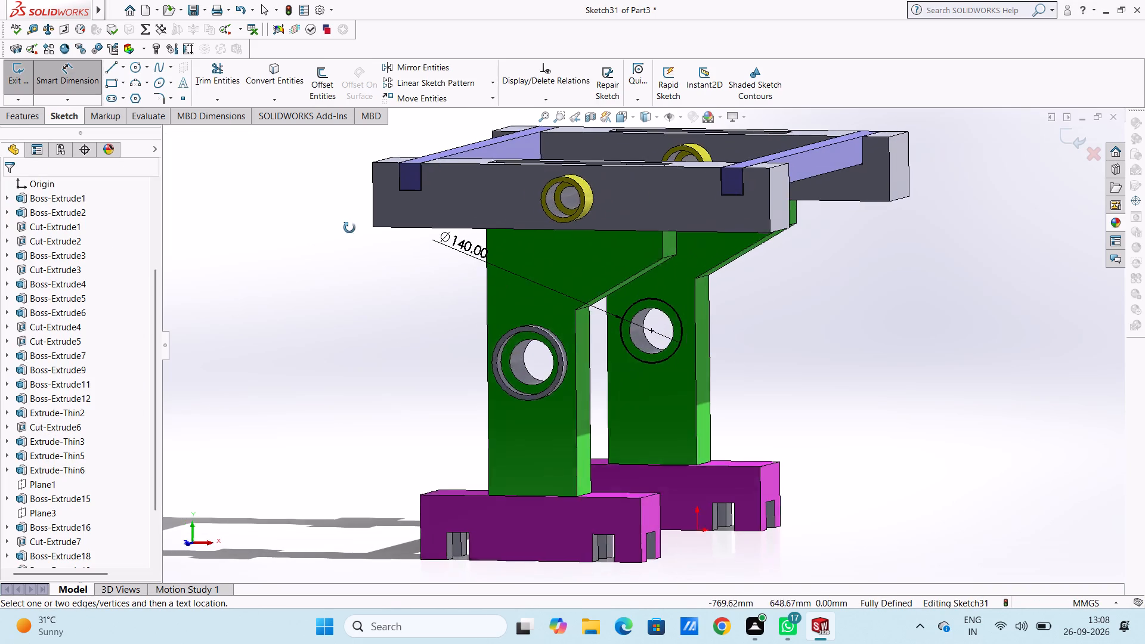
middle_click_drag(349, 228, 345, 229)
left_click(5, 119)
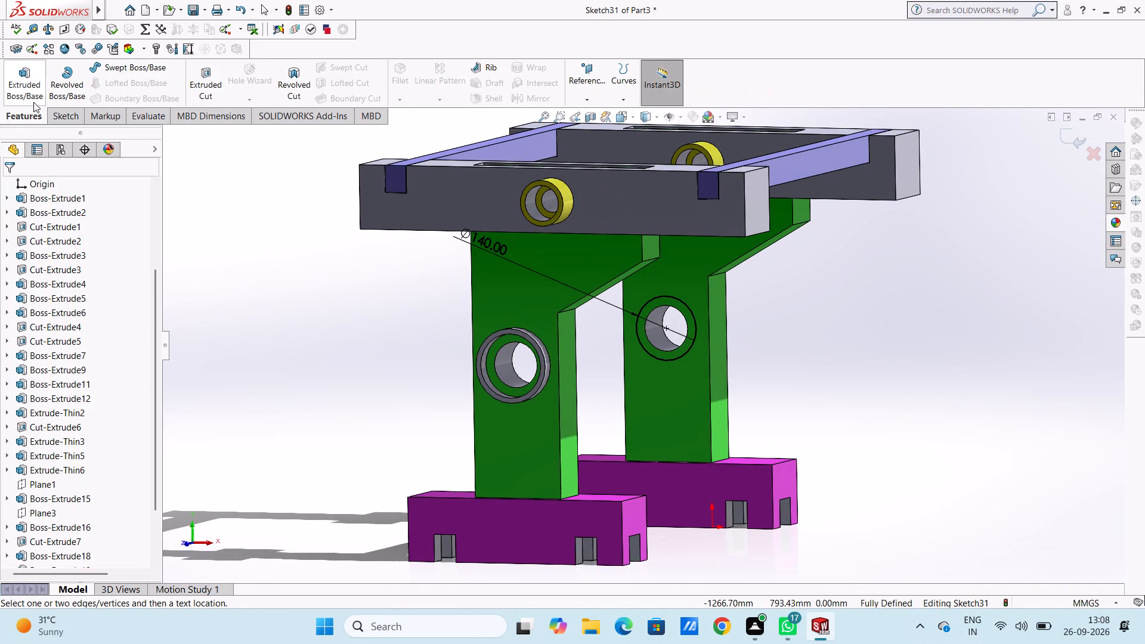
left_click(18, 75)
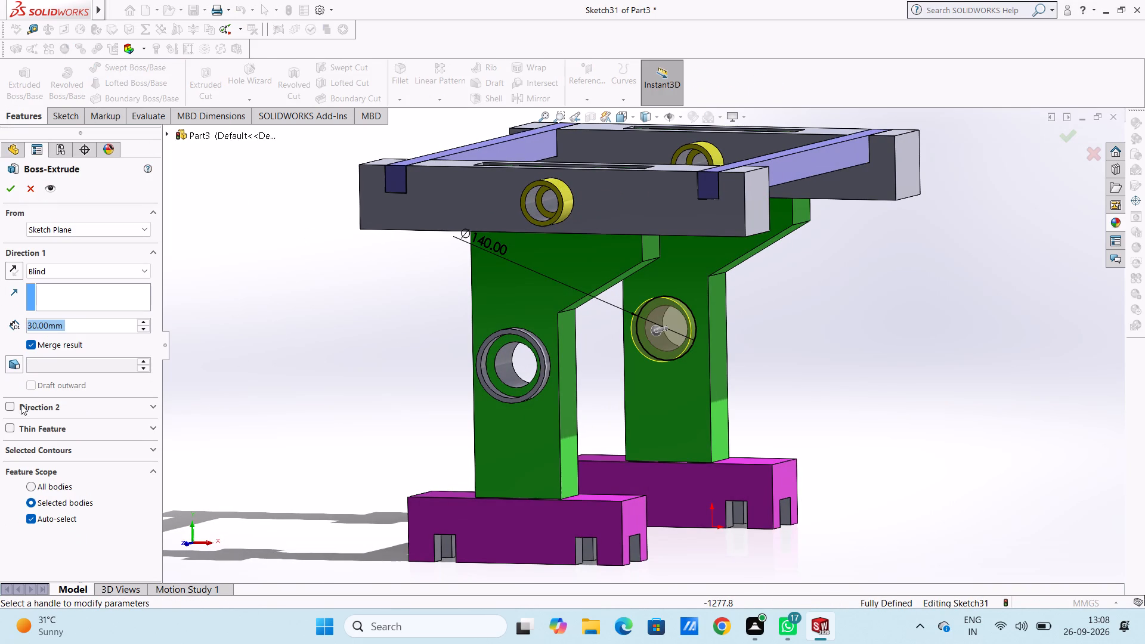
left_click(6, 425)
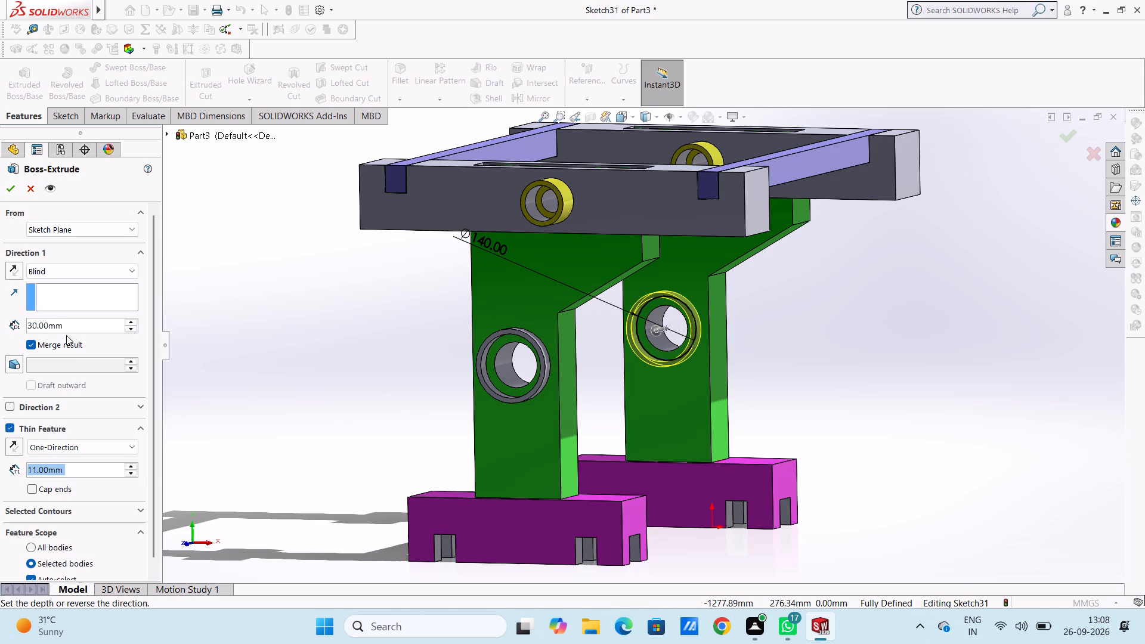
left_click(7, 188)
left_click(323, 353)
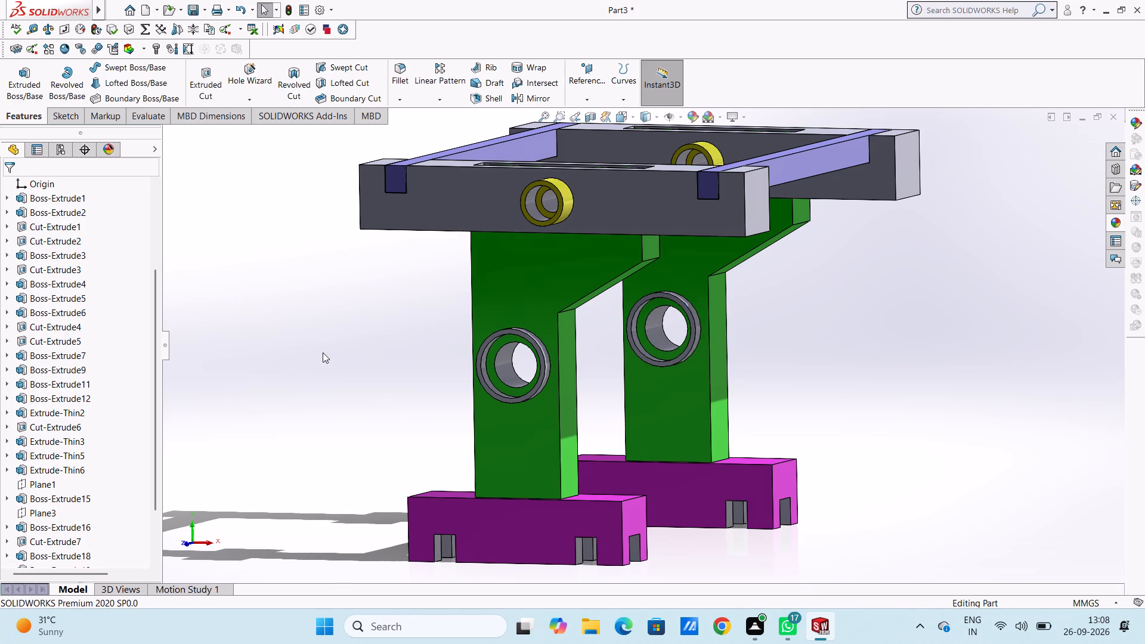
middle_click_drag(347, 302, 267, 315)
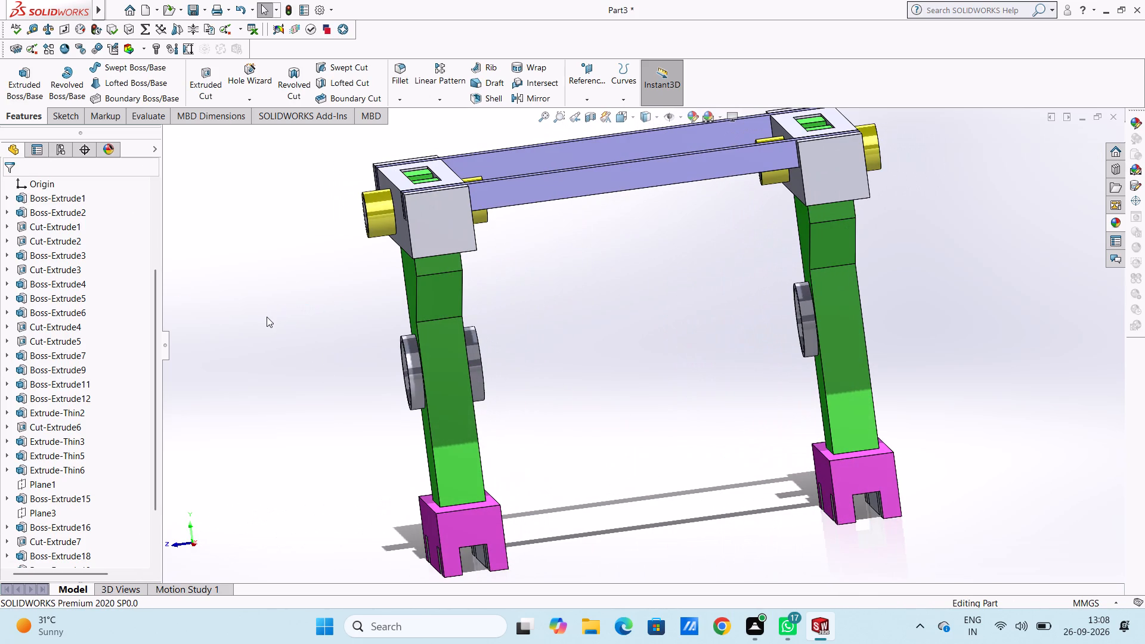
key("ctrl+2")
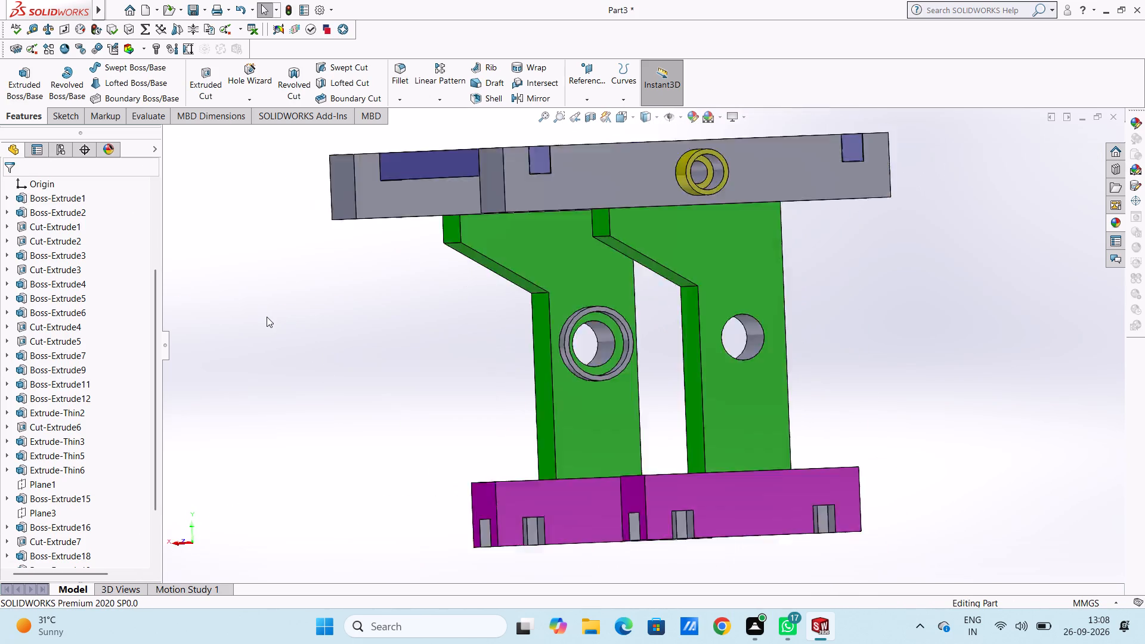
Sketch a circle of 70 mm radius on the rear leg's outer face, concentric with its round hole.
left_click(677, 306)
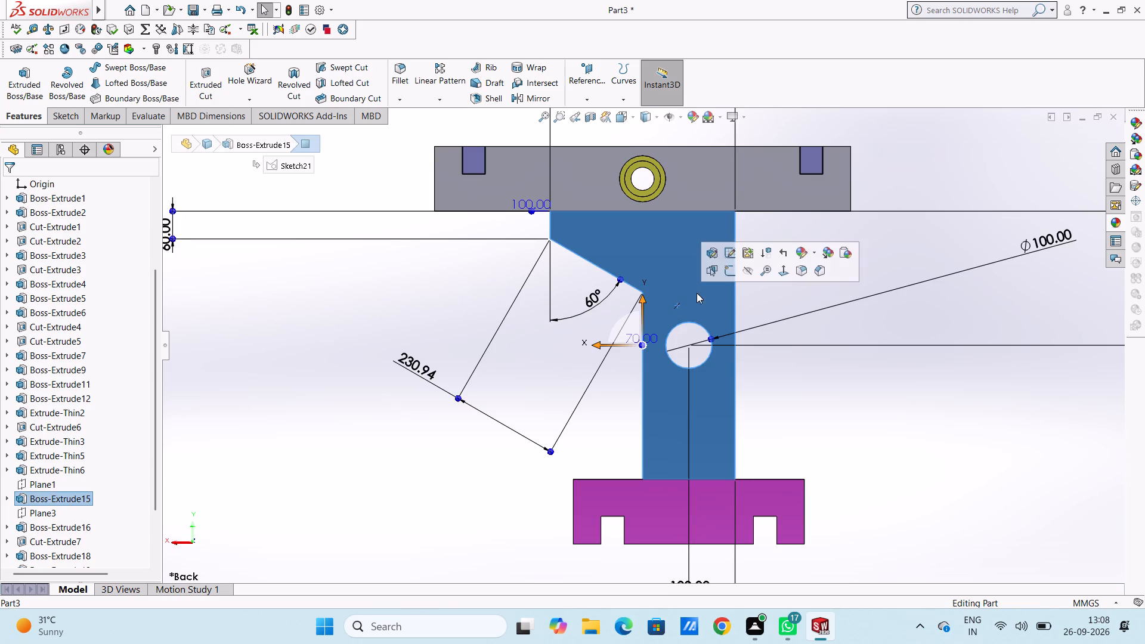
left_click(732, 274)
left_click(347, 330)
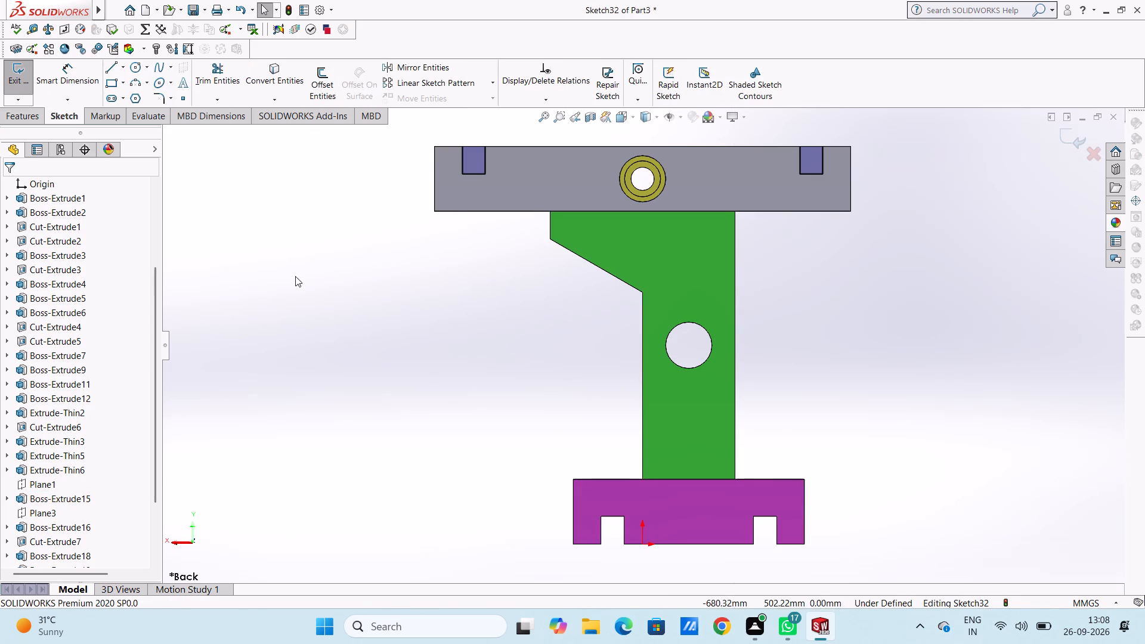
left_click(131, 63)
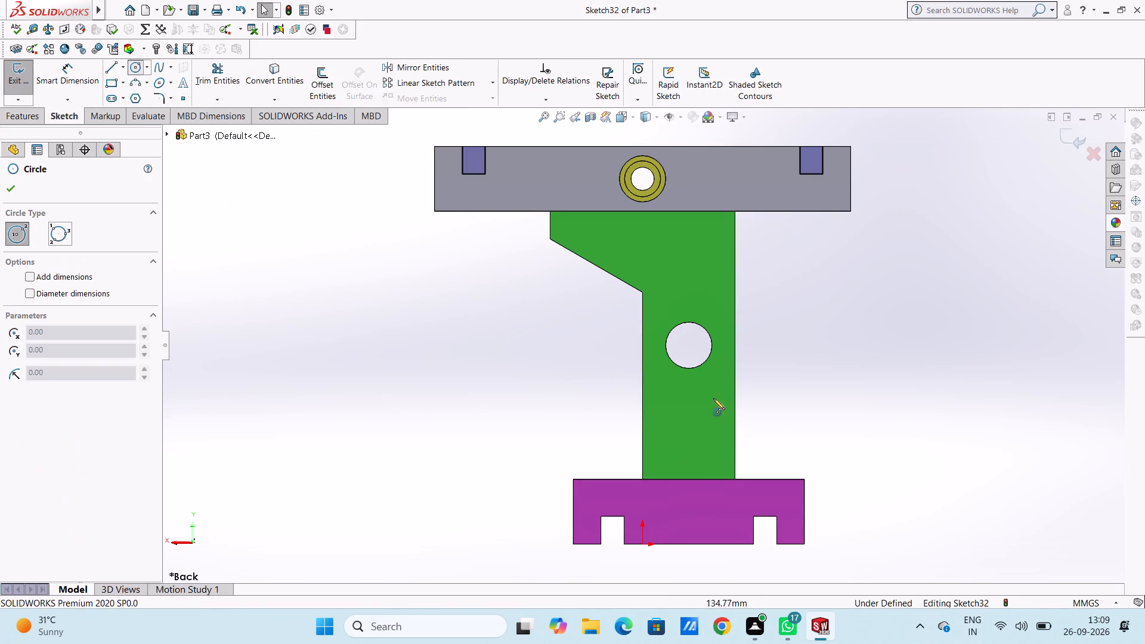
left_click(689, 344)
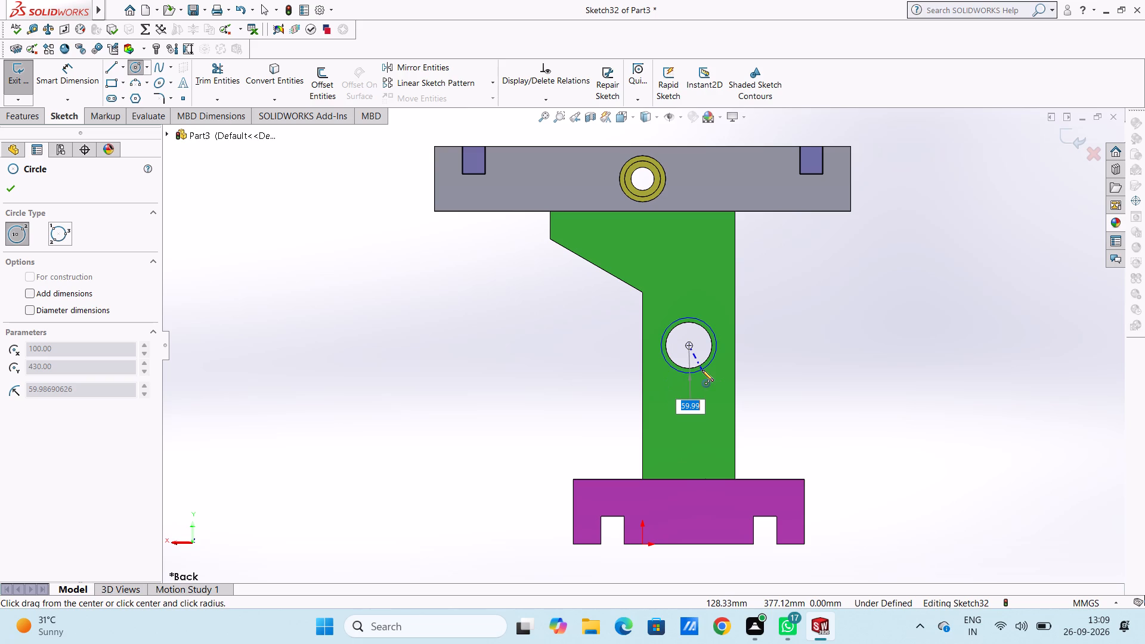
type("70")
key("Return")
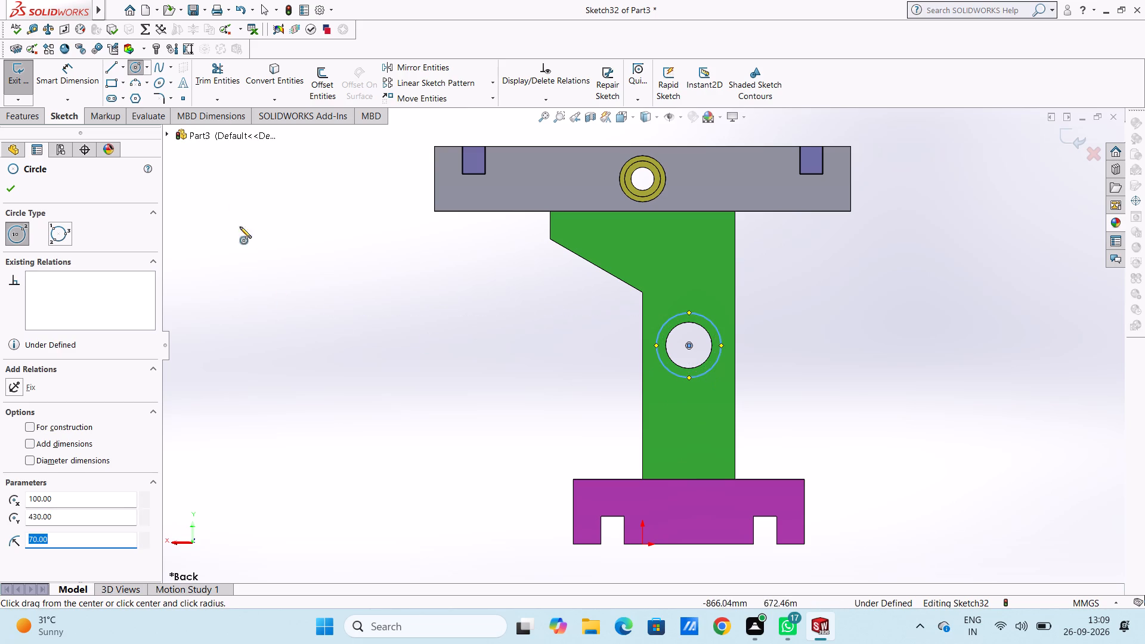
Dimension the circle on the rear leg's outer face with a diameter of 140 mm.
left_click(76, 82)
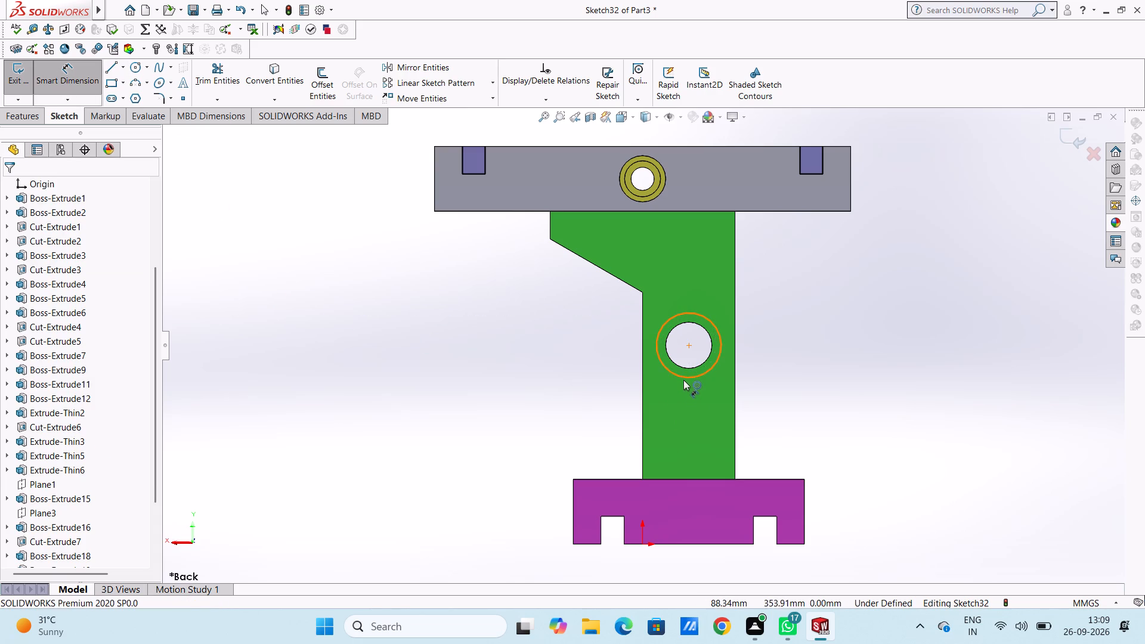
left_click(683, 380)
left_click(413, 493)
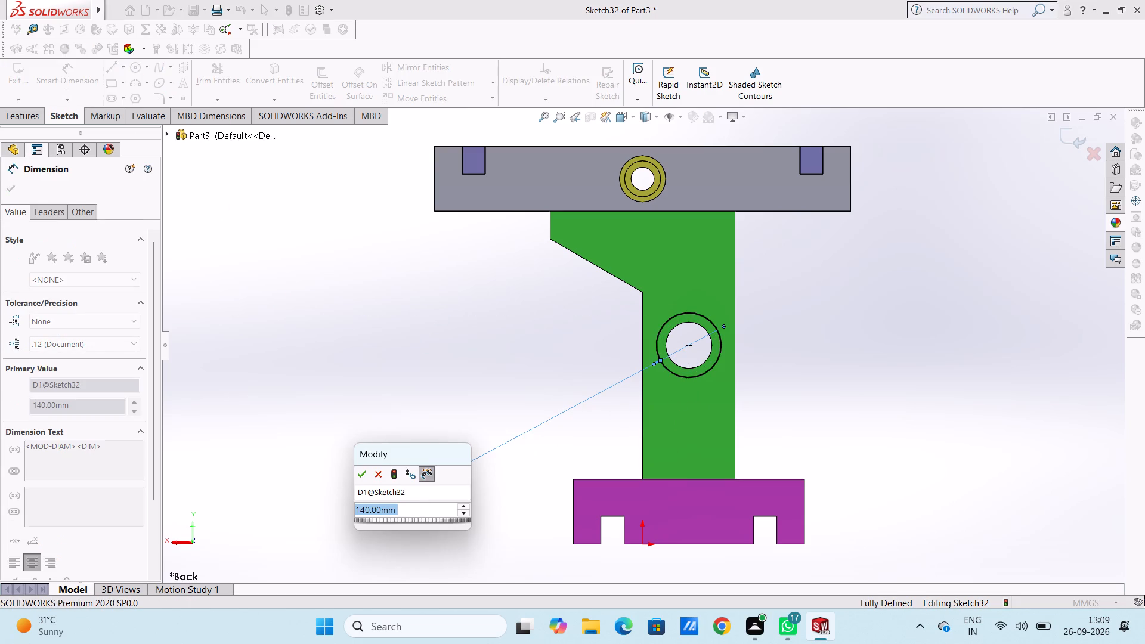
left_click(357, 475)
left_click(310, 404)
Extrude the circle 30 mm from the rear leg's outer face as a one-direction thin feature with an 11 mm wall, merged with the leg.
middle_click_drag(340, 313, 341, 314)
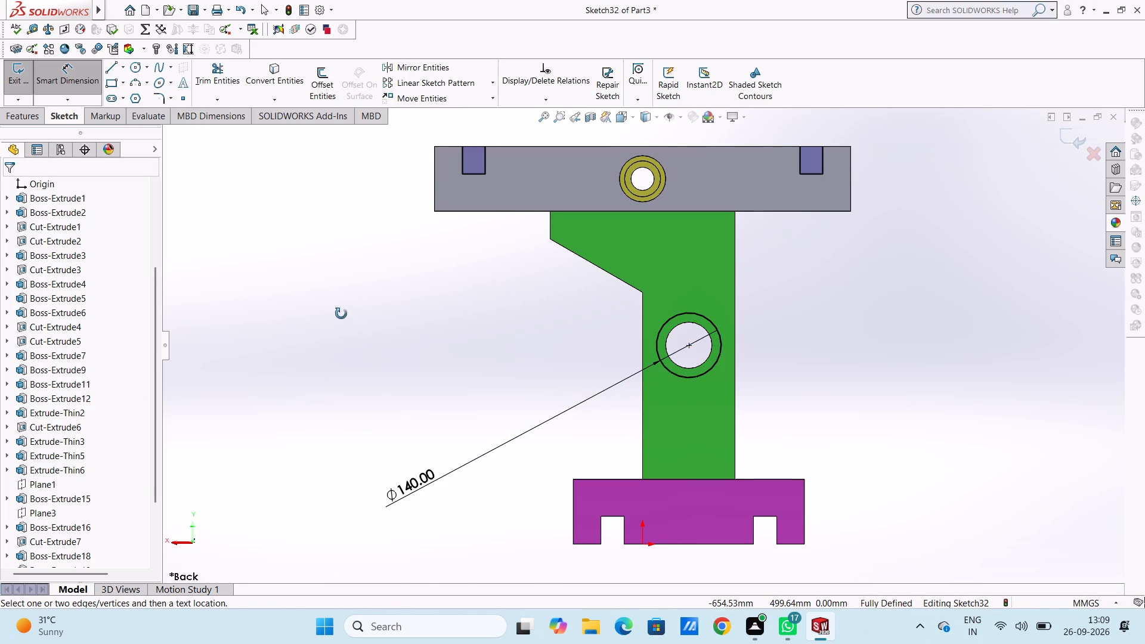
middle_click_drag(341, 314, 362, 328)
left_click(27, 113)
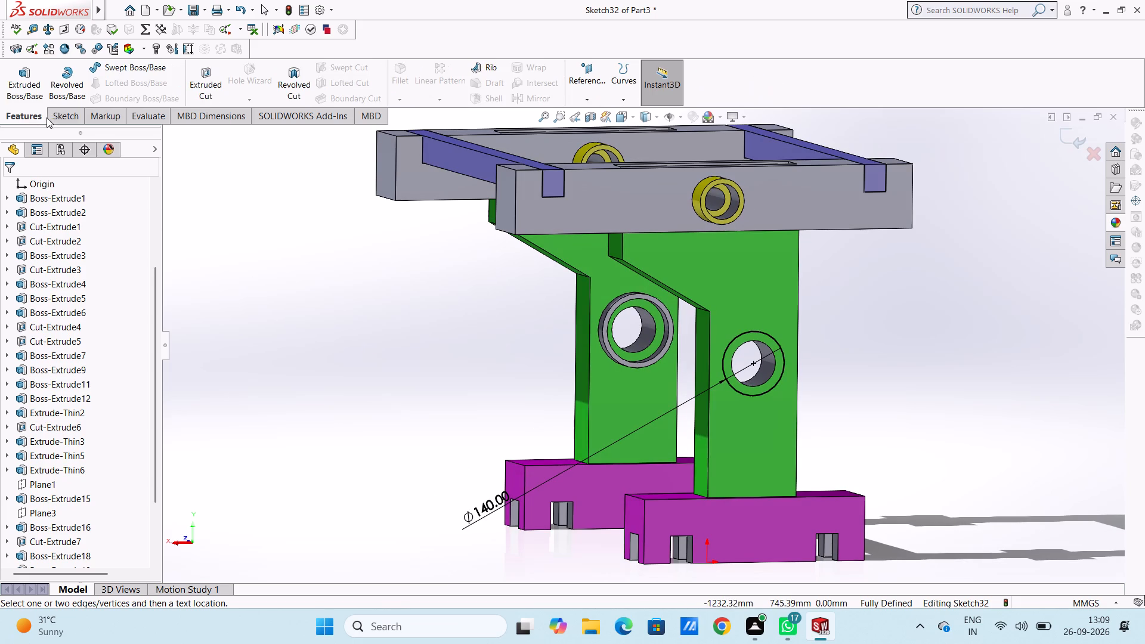
left_click(28, 74)
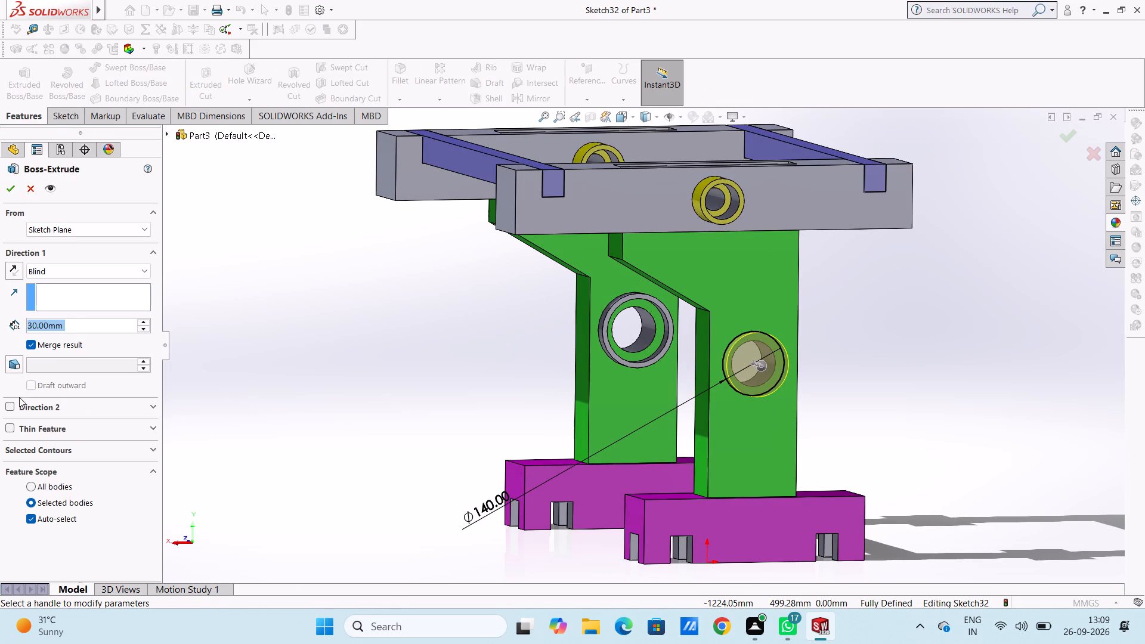
left_click(8, 426)
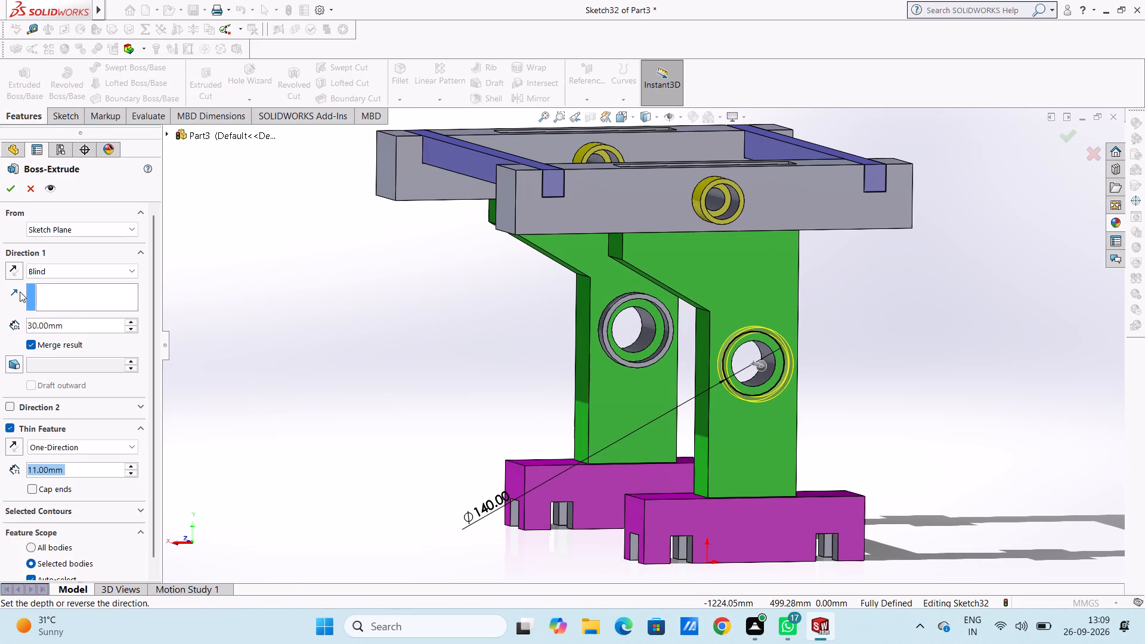
left_click(8, 188)
left_click(308, 332)
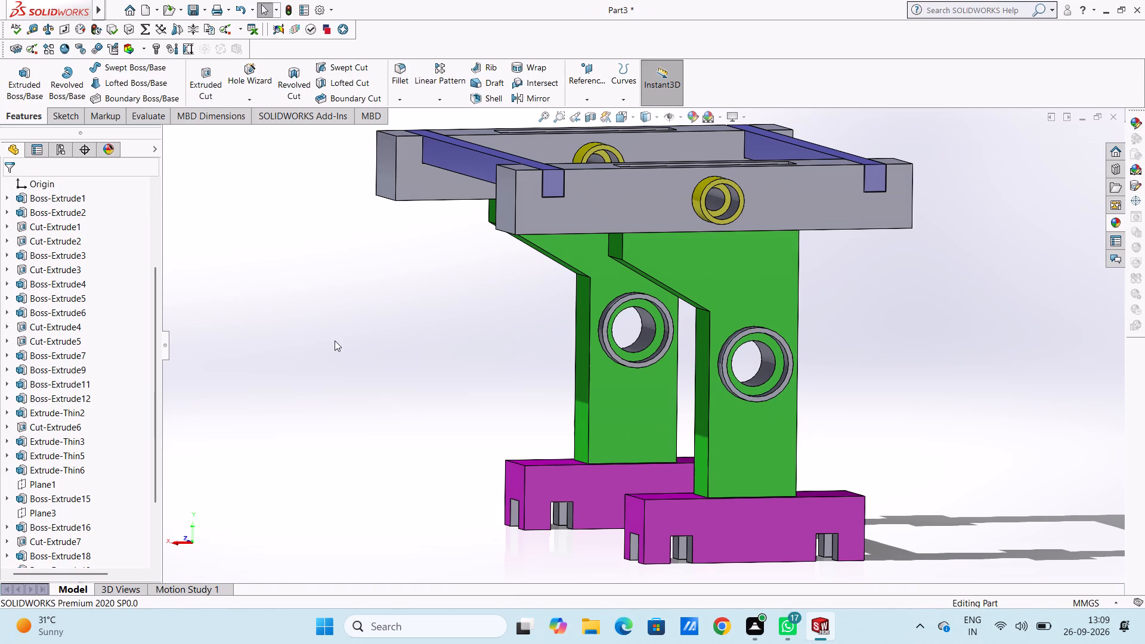
Colour the outer, end and inner faces of the ring collar on the front leg's outer side orange from the standard swatches.
middle_click_drag(335, 340, 267, 330)
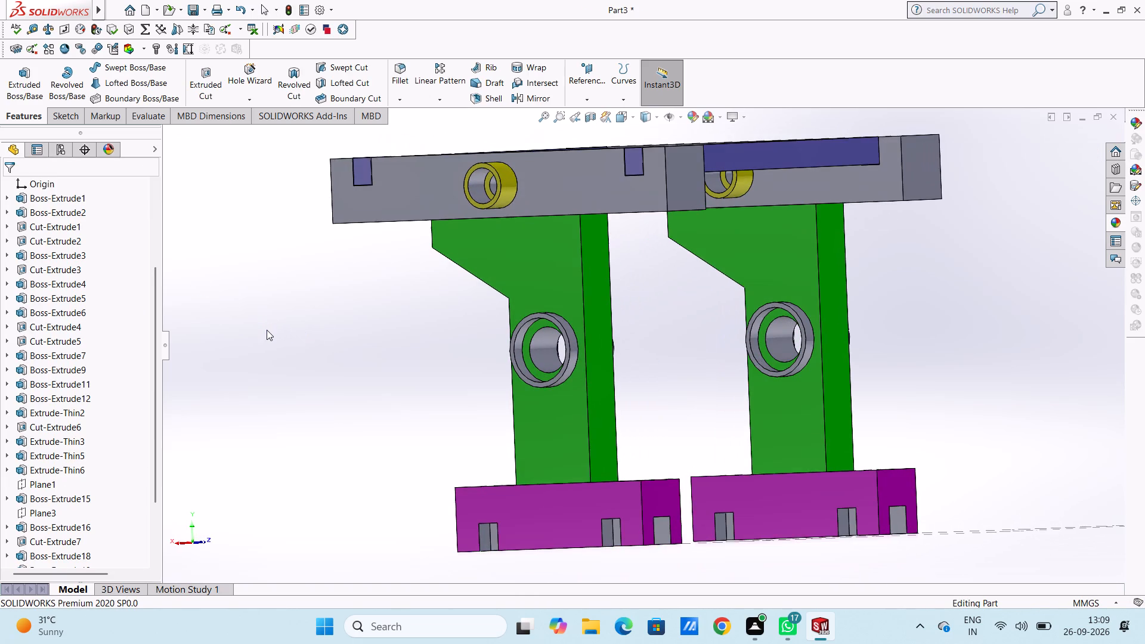
scroll(267, 330, "up", 4)
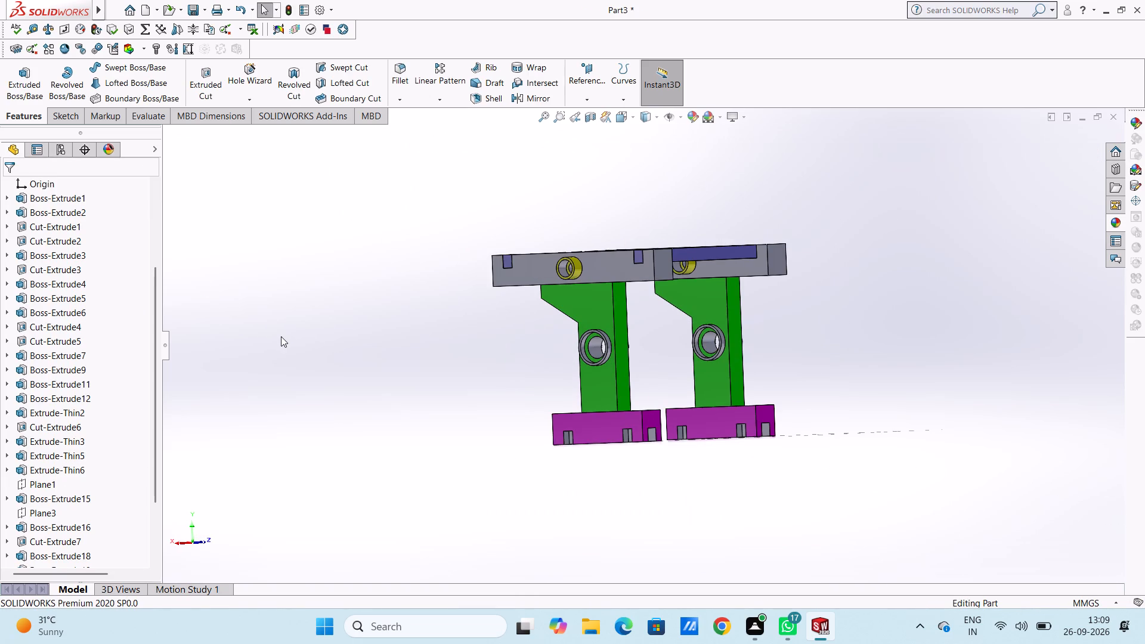
key("ctrl+7")
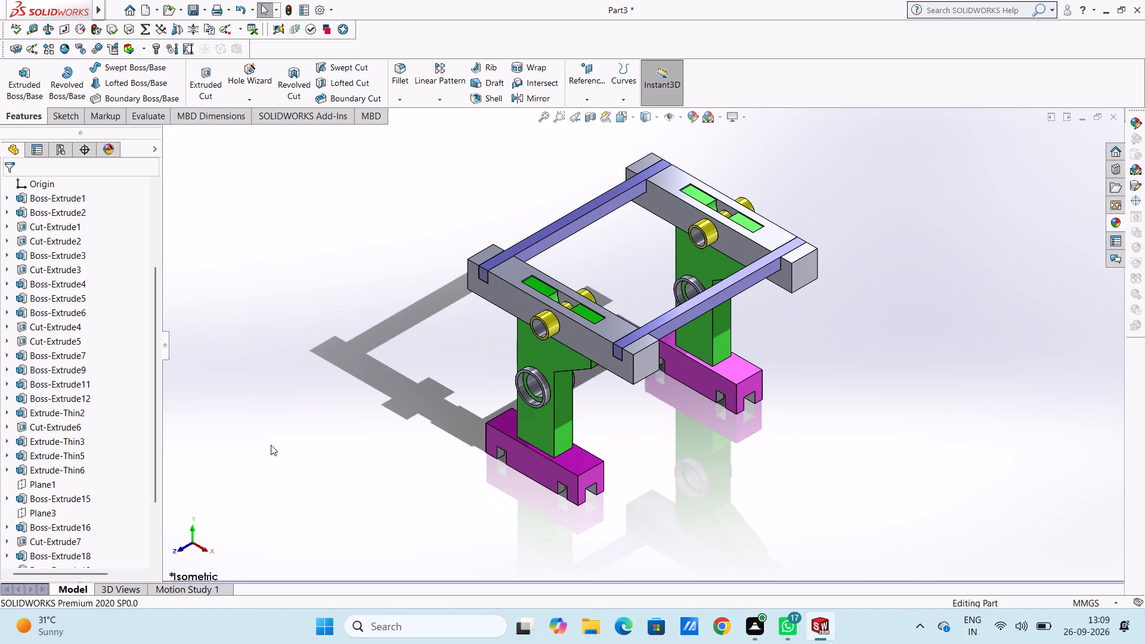
left_click(271, 445)
scroll(615, 457, "down", 4)
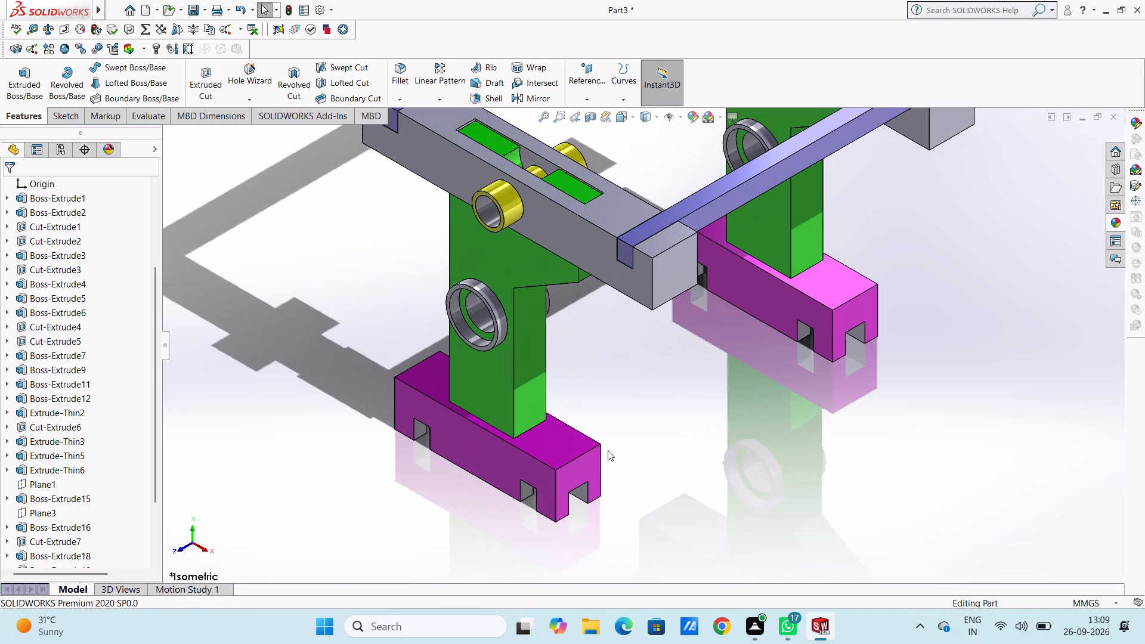
key("Escape")
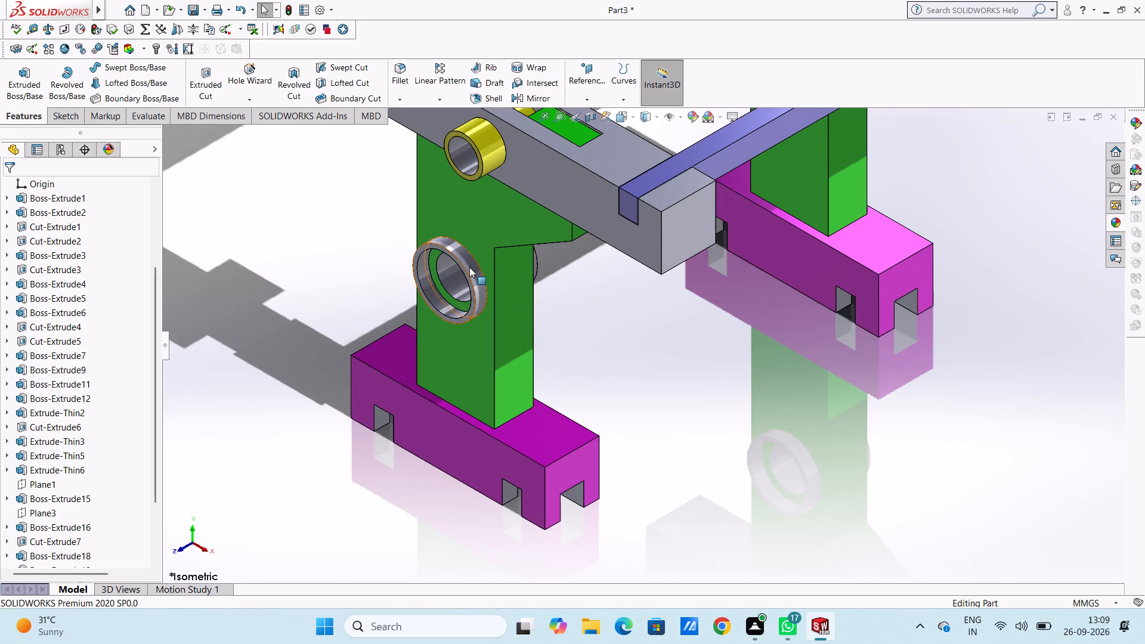
left_click(470, 267)
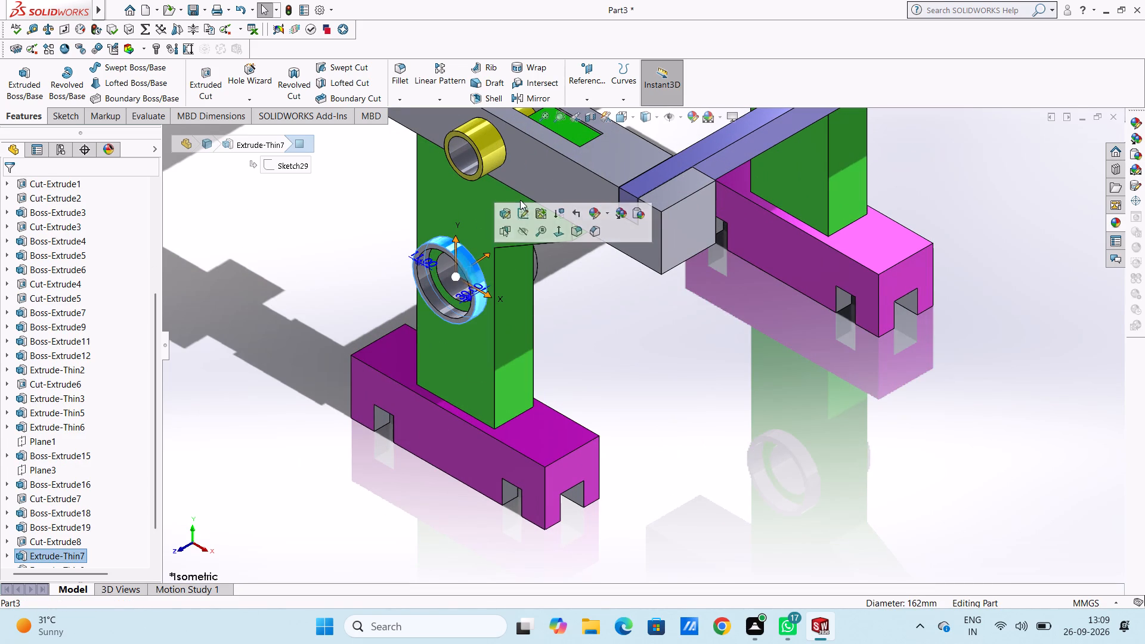
left_click(691, 117)
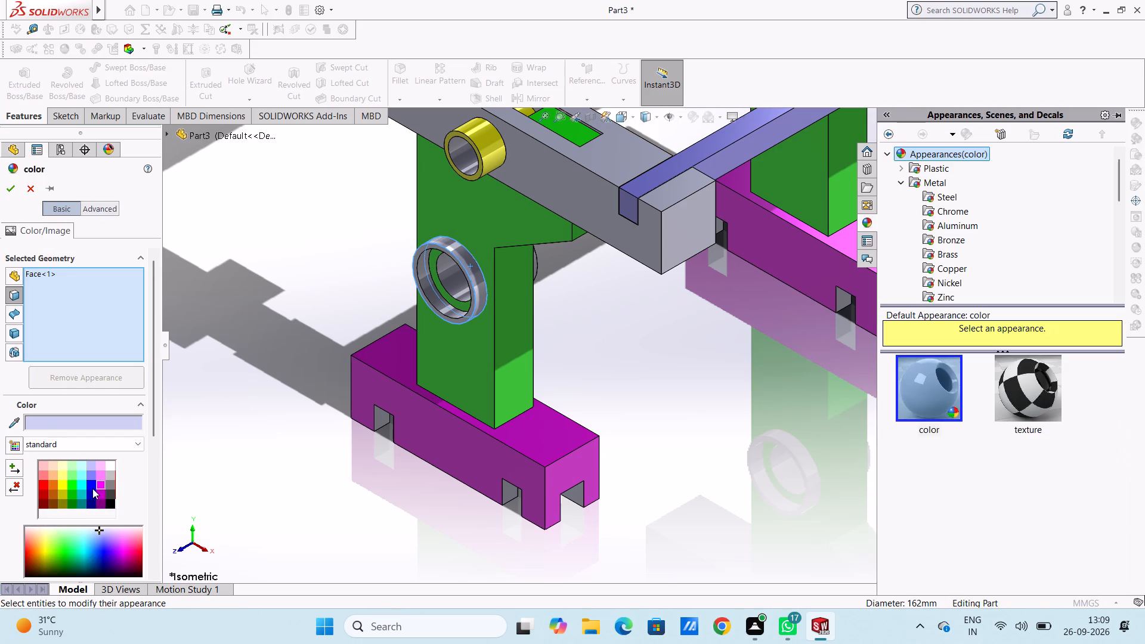
left_click(52, 483)
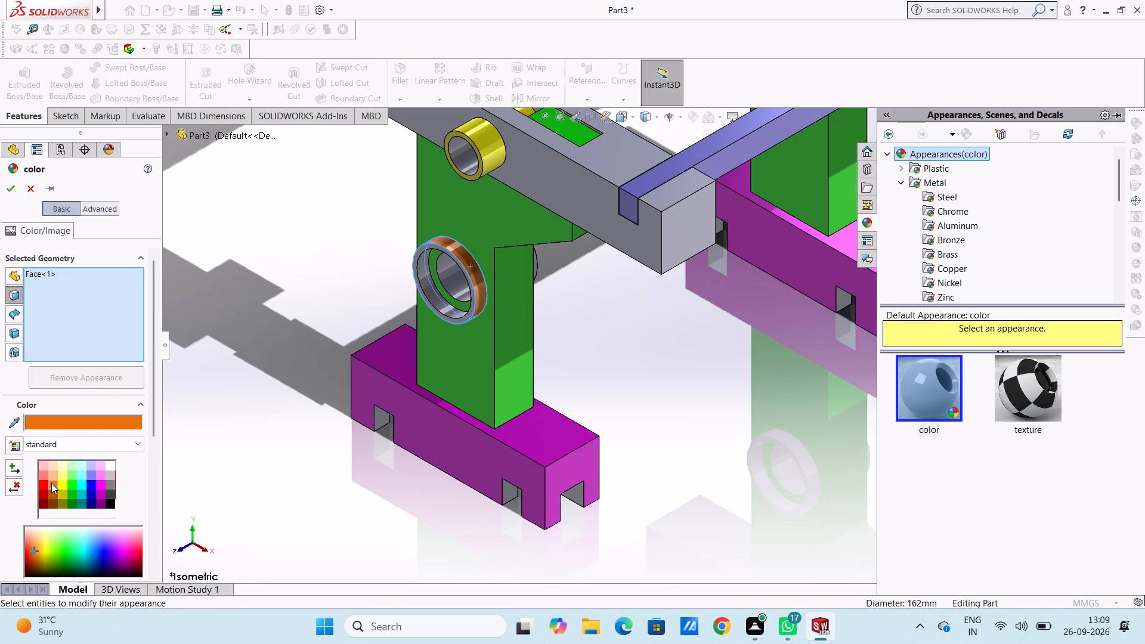
scroll(466, 320, "down", 3)
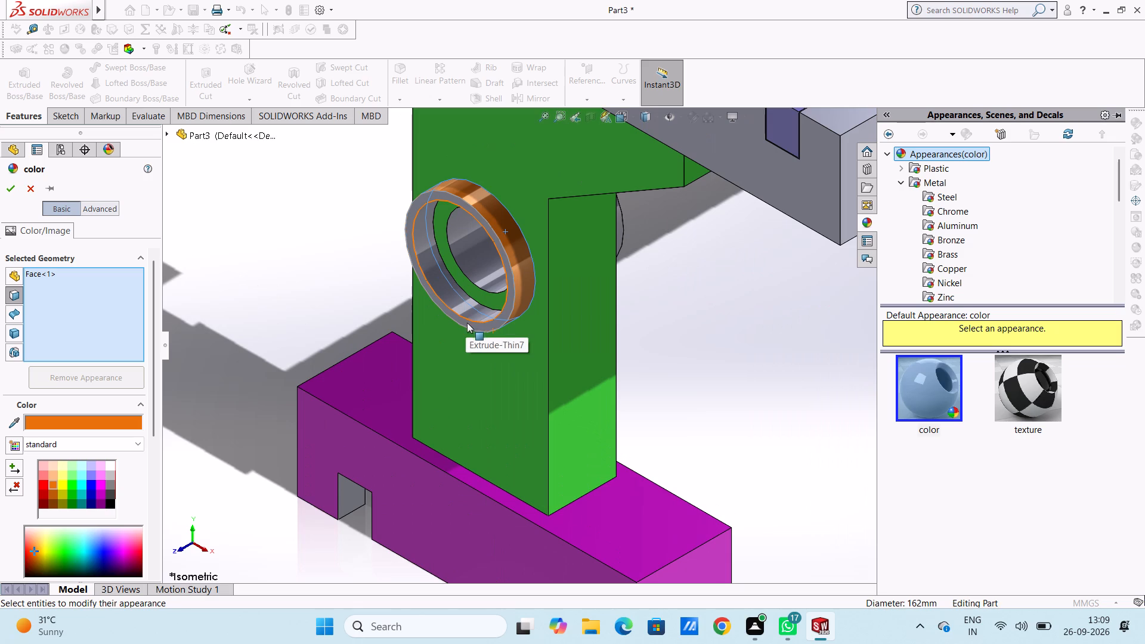
left_click(489, 324)
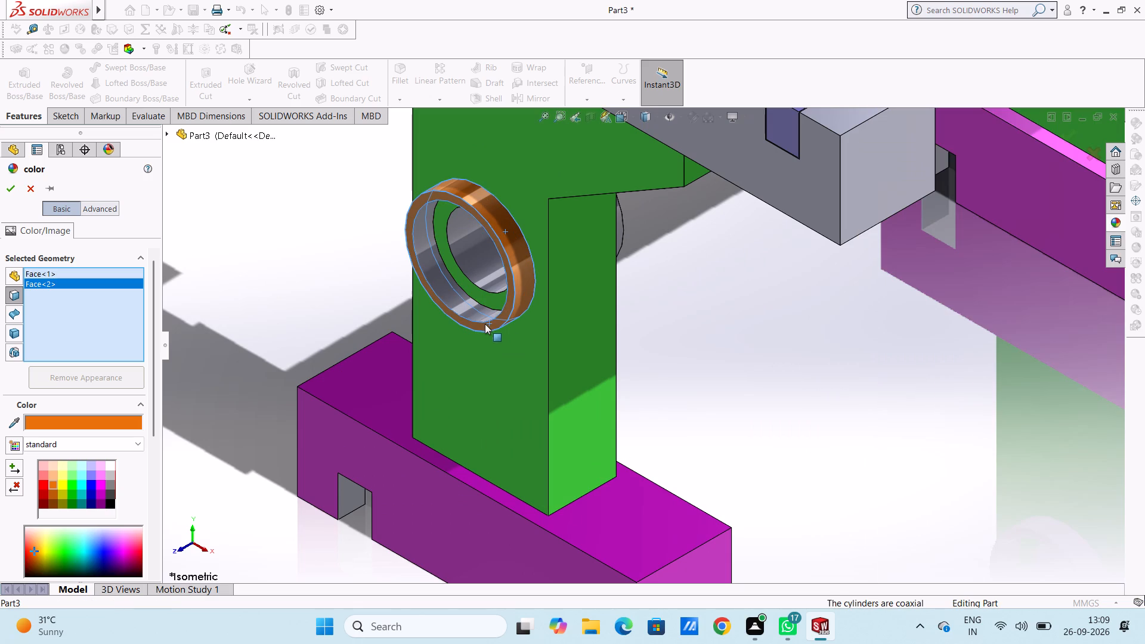
left_click(446, 292)
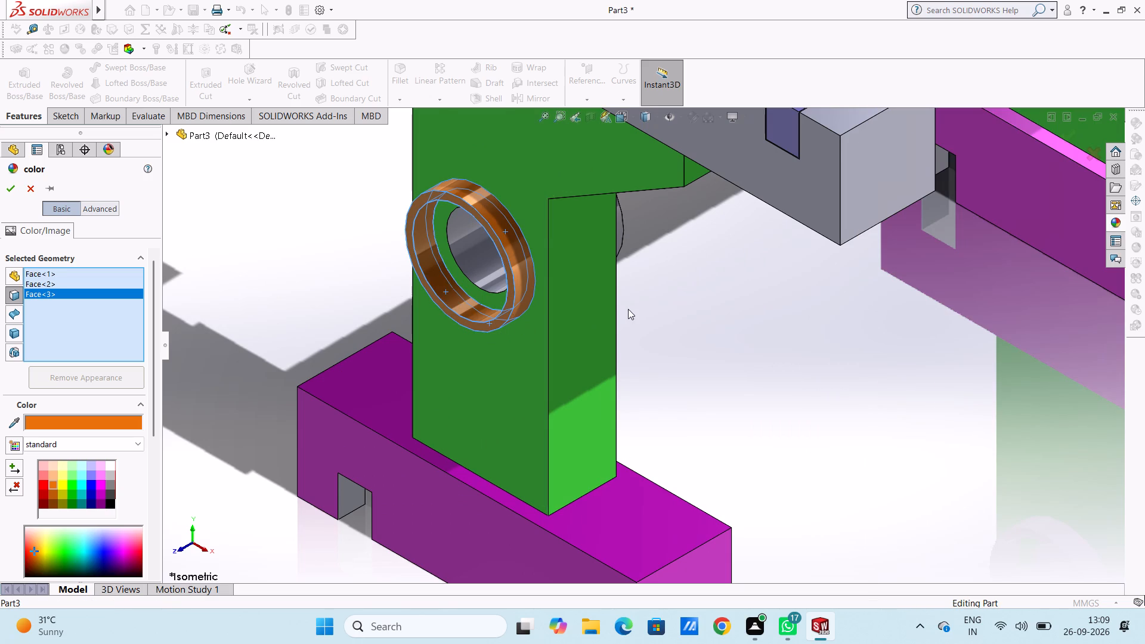
Apply the same orange to the three faces of the ring collar on the rear leg's inner side.
scroll(628, 308, "up", 3)
middle_click_drag(873, 250, 850, 261)
scroll(858, 206, "down", 3)
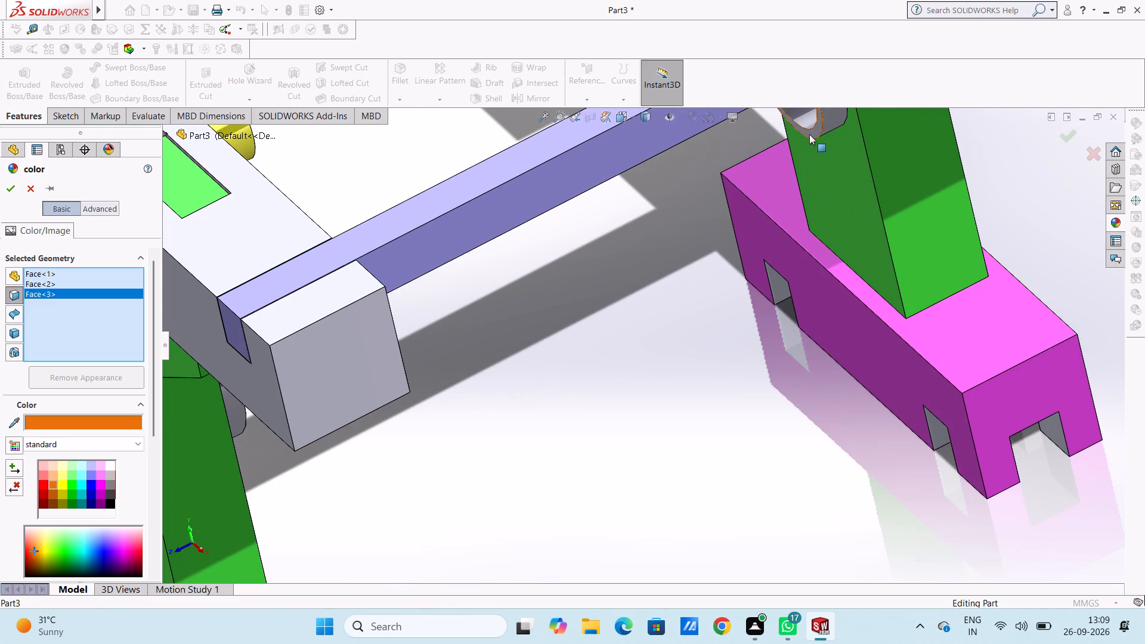
left_click(809, 134)
left_click(805, 122)
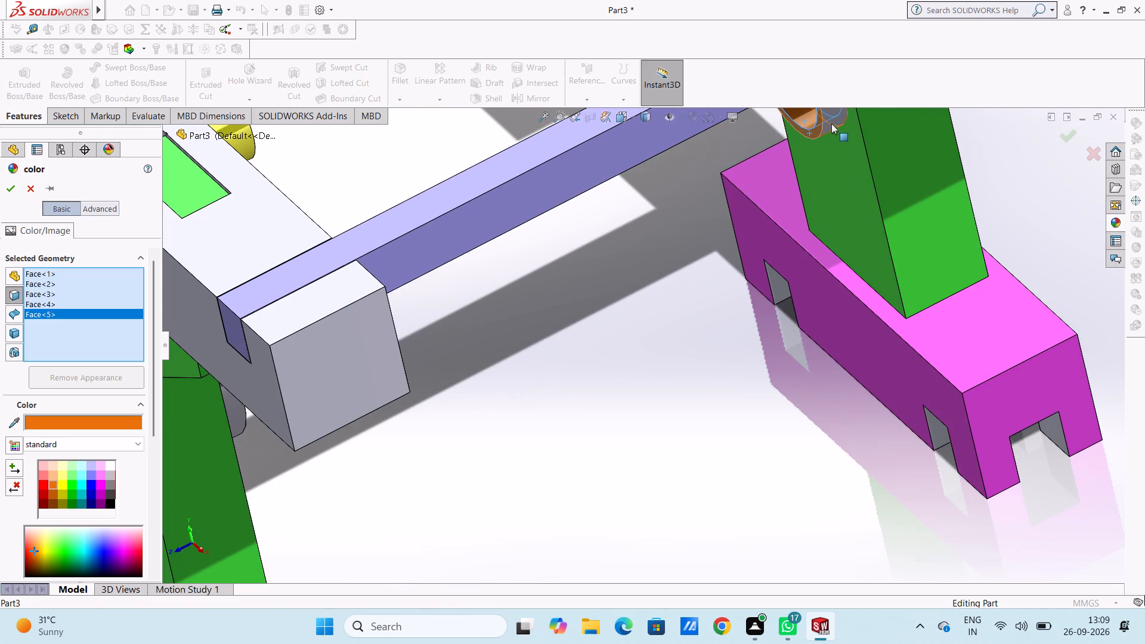
left_click(831, 123)
Apply the same orange to the three faces of the ring collar on the front leg's inner side.
scroll(740, 239, "up", 5)
middle_click_drag(626, 332, 570, 329)
scroll(646, 349, "down", 6)
left_click(586, 326)
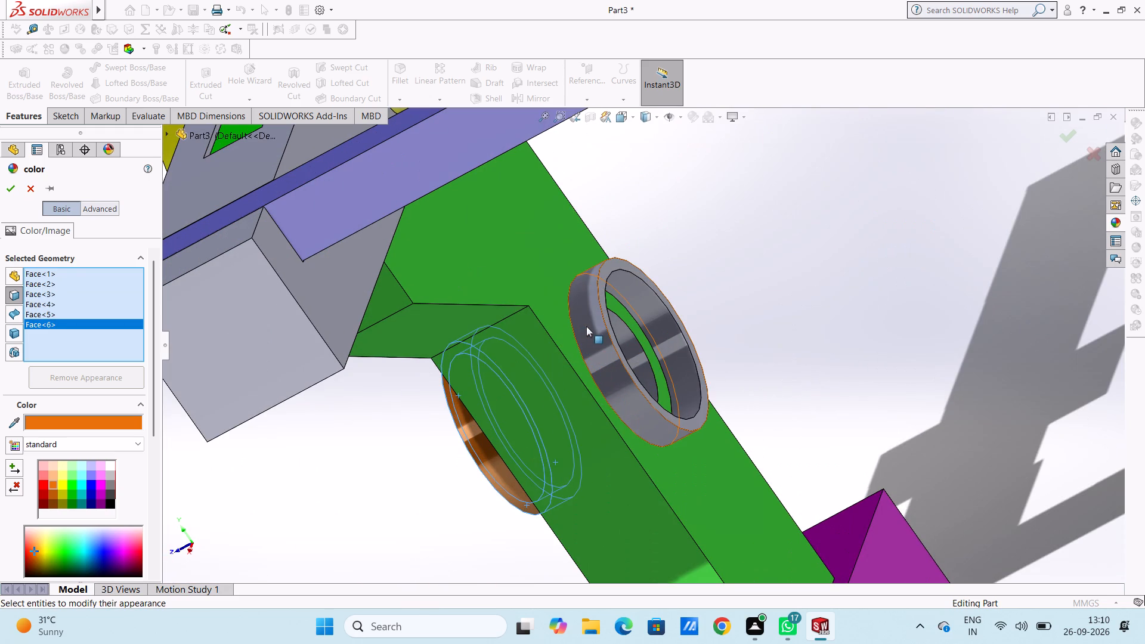
left_click(611, 267)
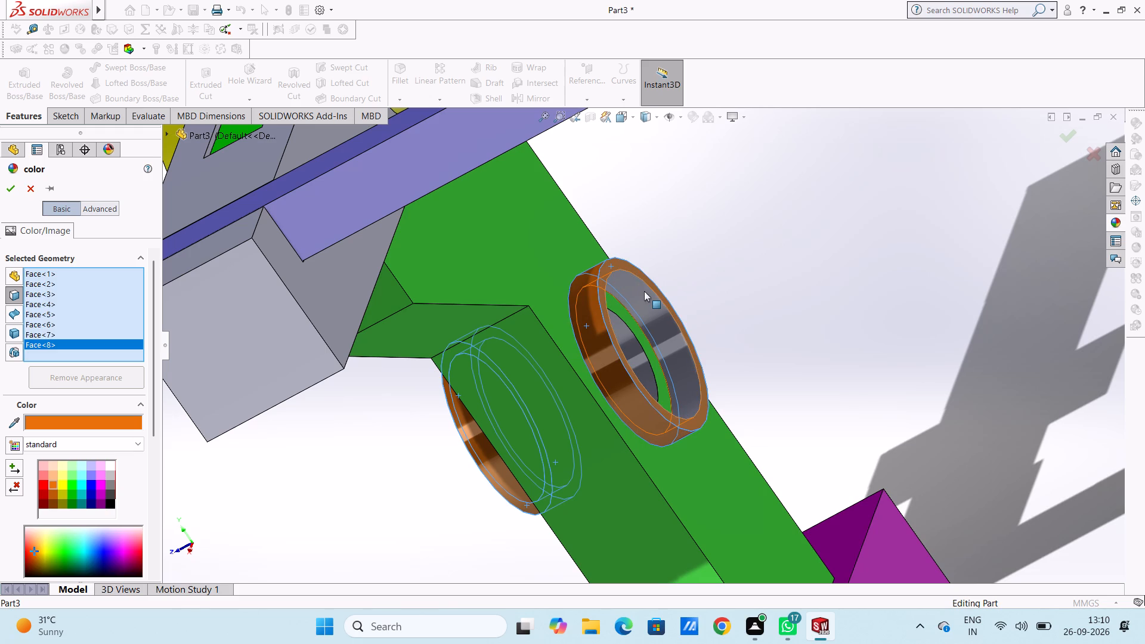
left_click(644, 293)
Apply the same orange to the three faces of the ring collar on the rear leg's outer side and accept the colour changes.
scroll(645, 293, "up", 8)
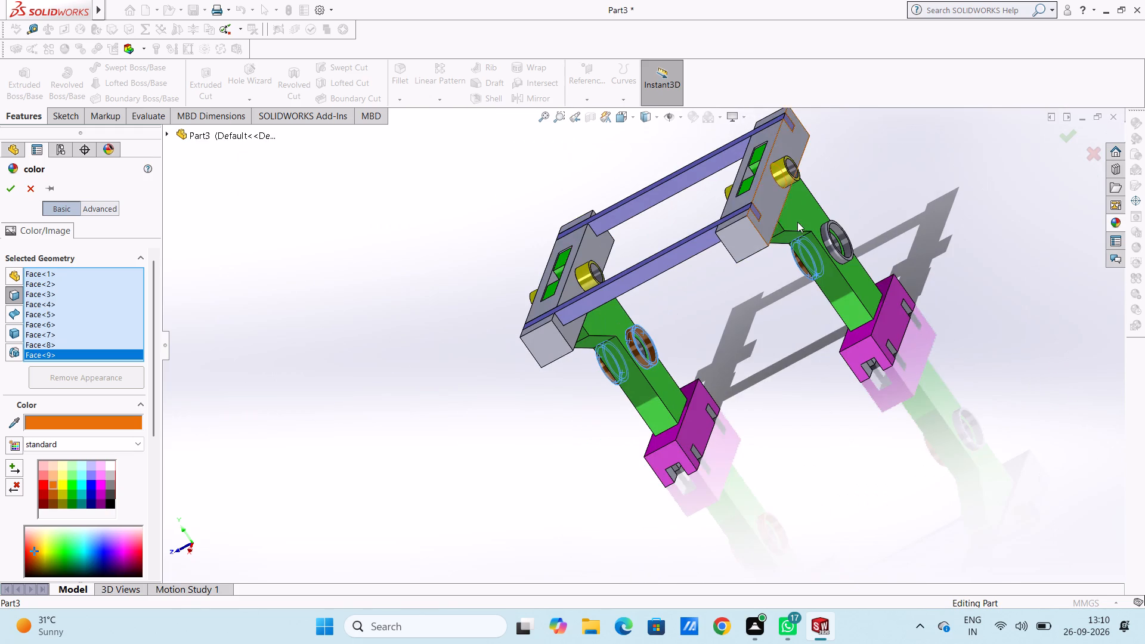
scroll(822, 221, "down", 5)
left_click(735, 296)
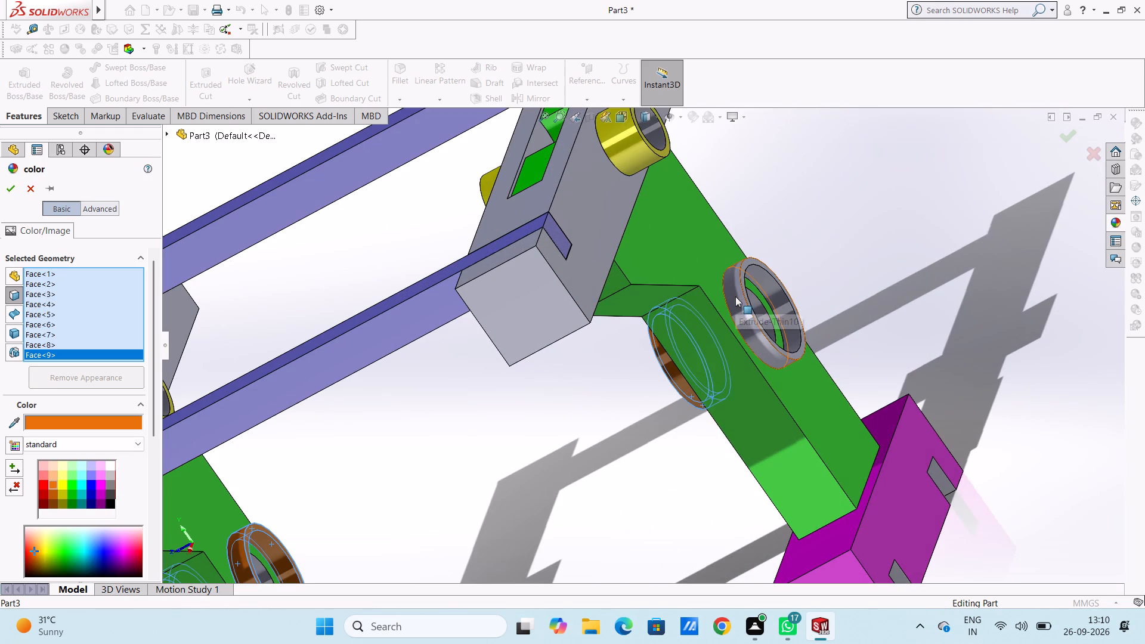
left_click(743, 276)
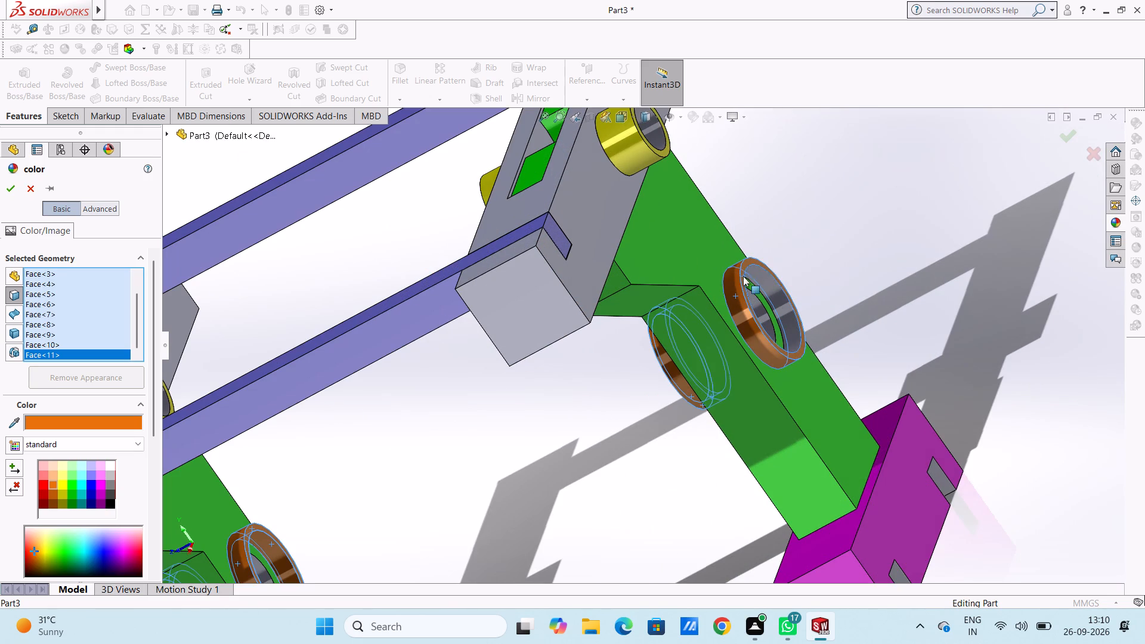
left_click(765, 278)
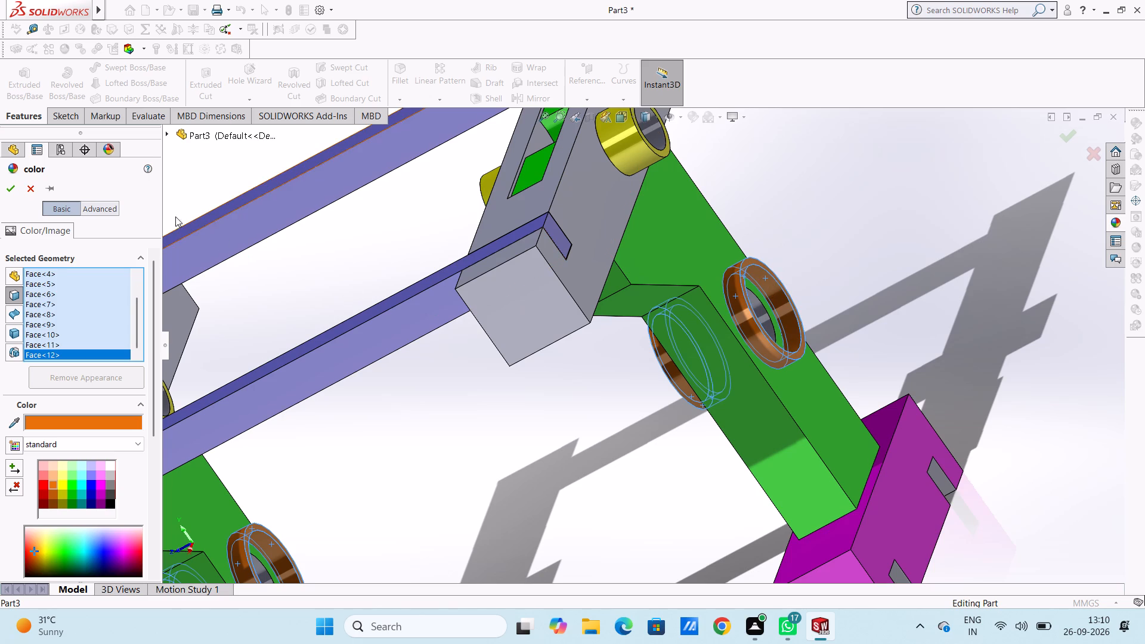
left_click(10, 191)
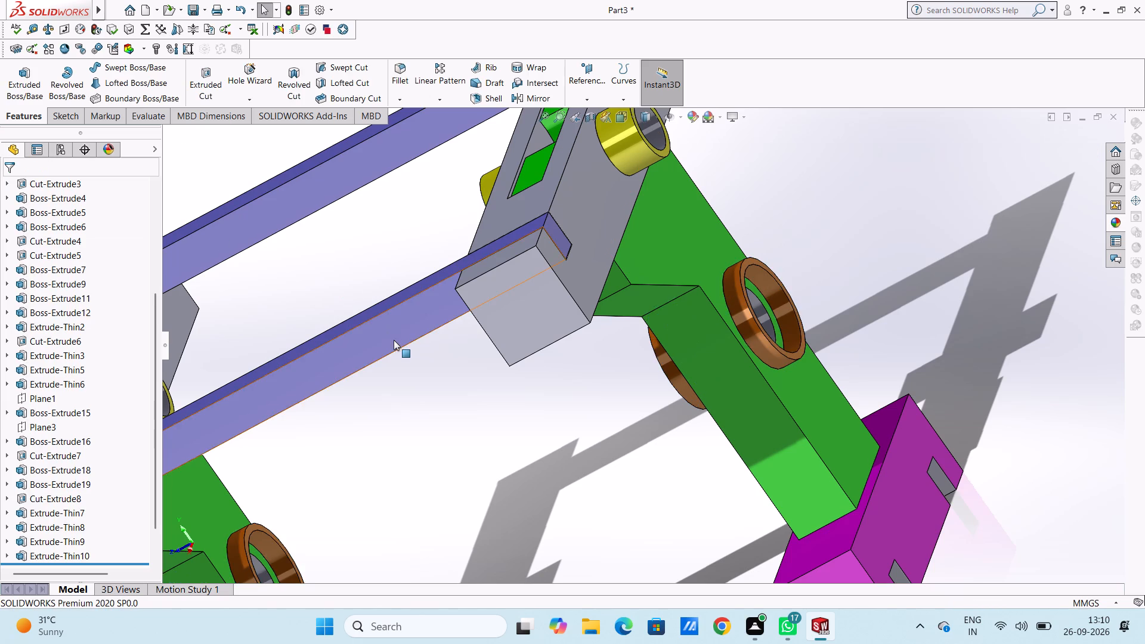
Colour the whole part red from the standard swatches and accept, recolouring the two grey beams.
scroll(394, 340, "up", 5)
key("ctrl+7")
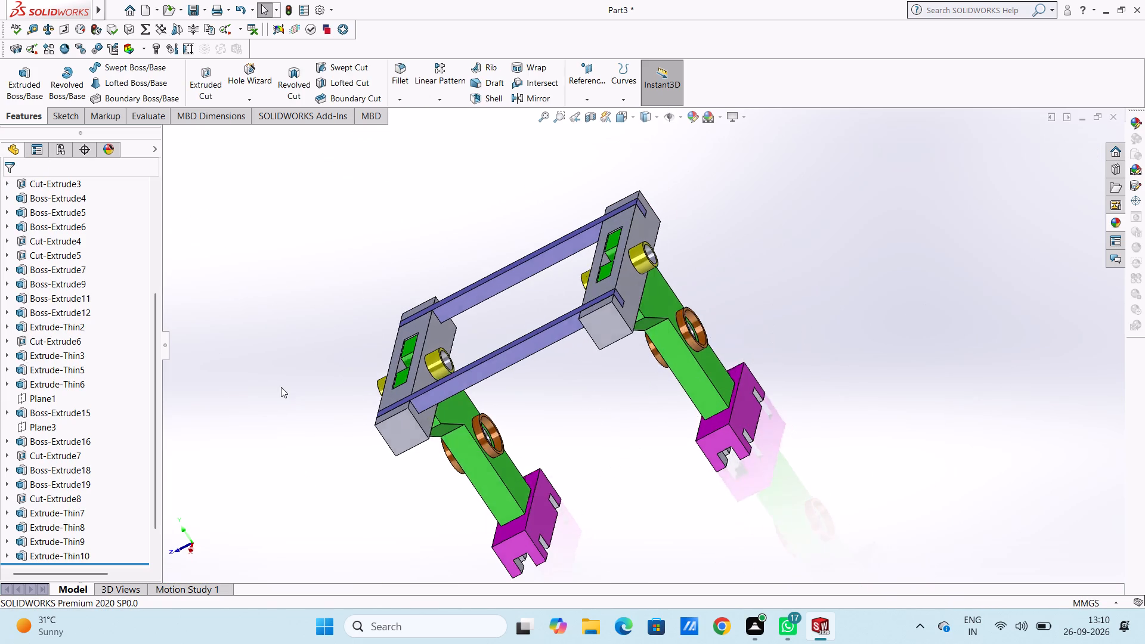
key("Escape")
key("Escape")
key("Escape")
key("Escape")
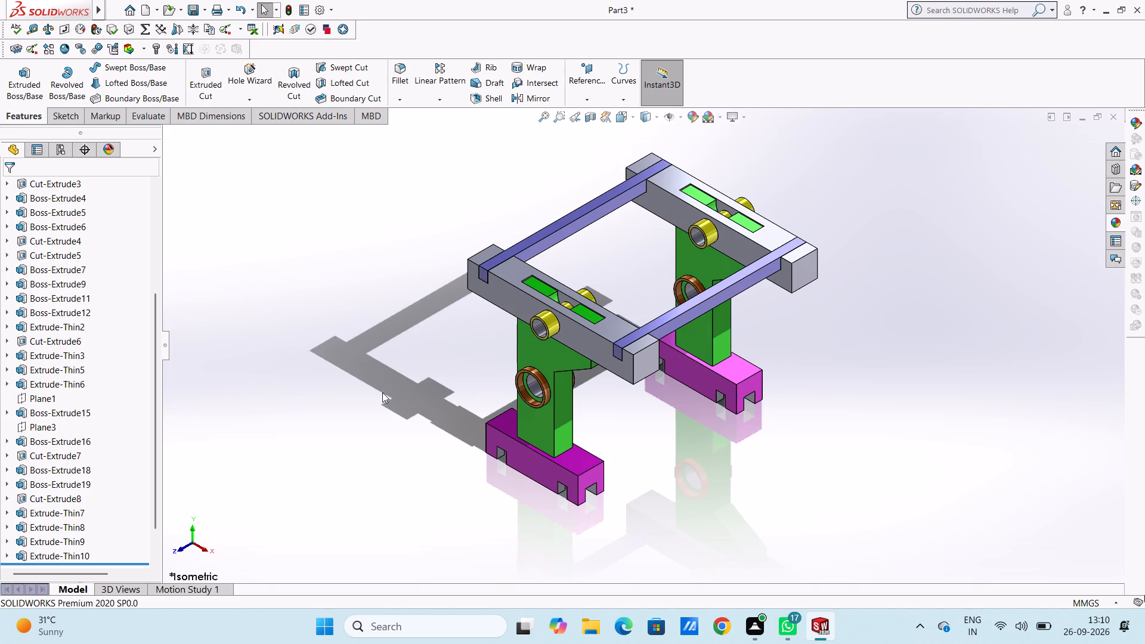
left_click(695, 113)
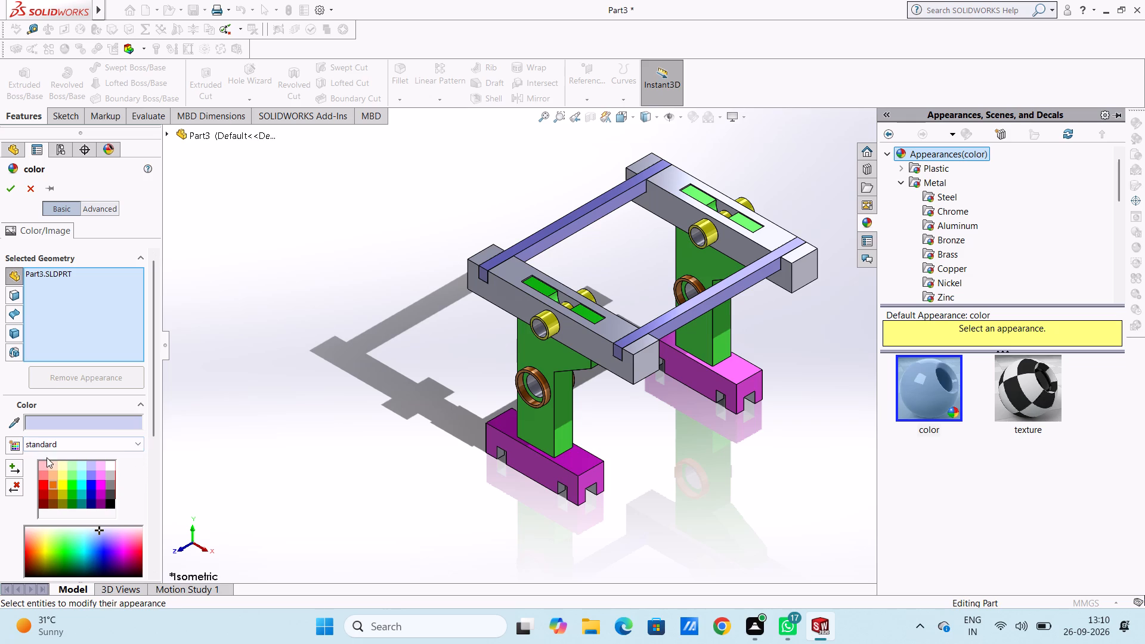
left_click(41, 478)
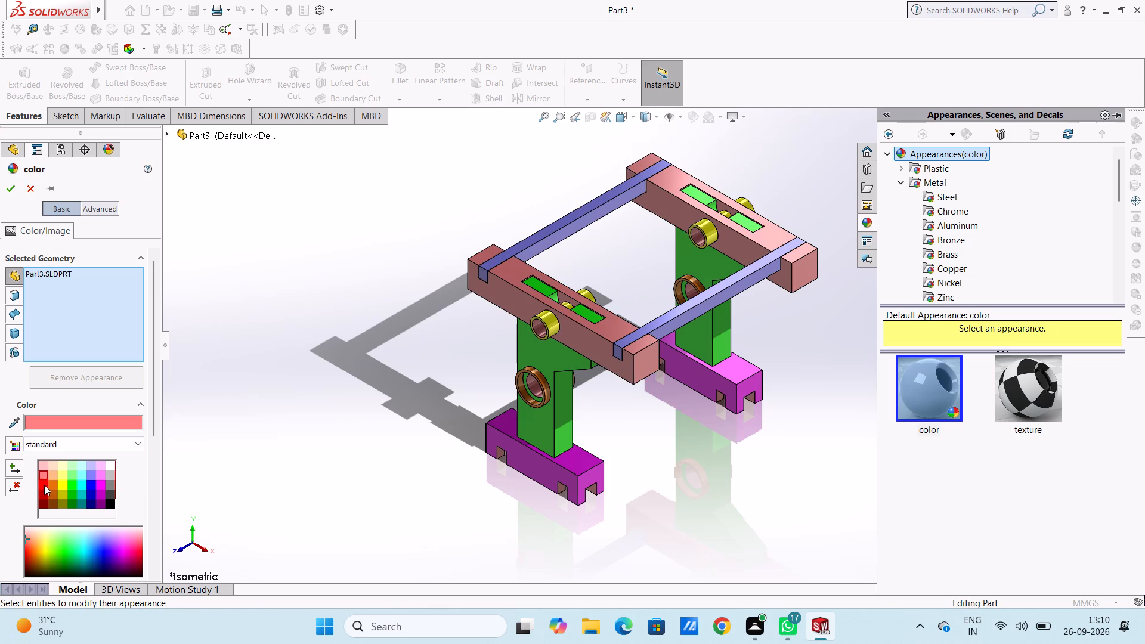
left_click(45, 488)
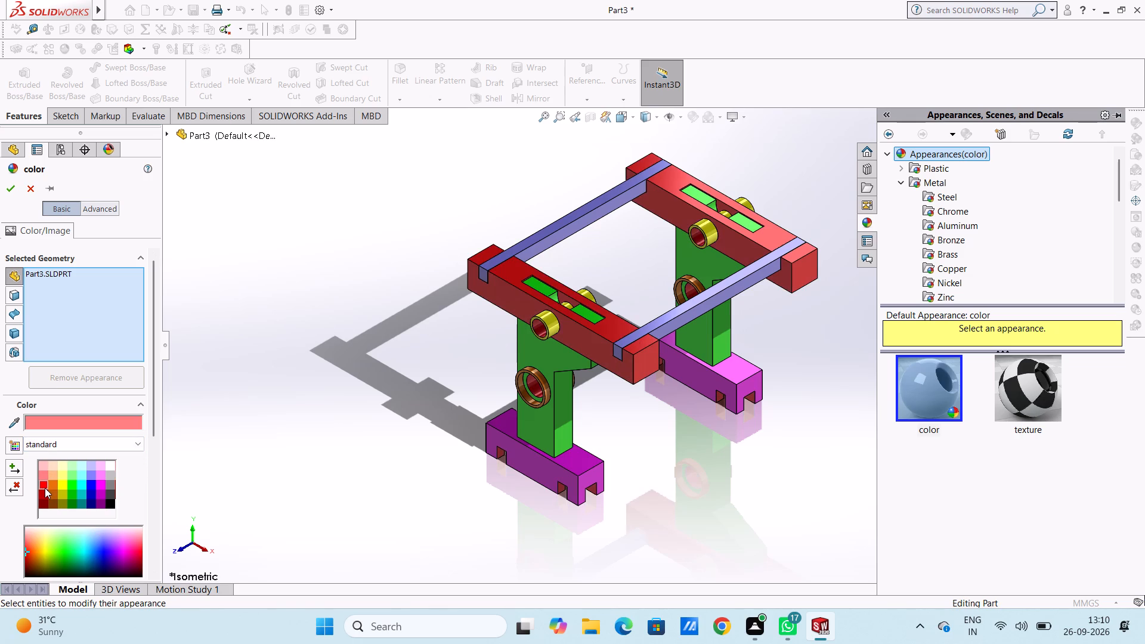
left_click(5, 188)
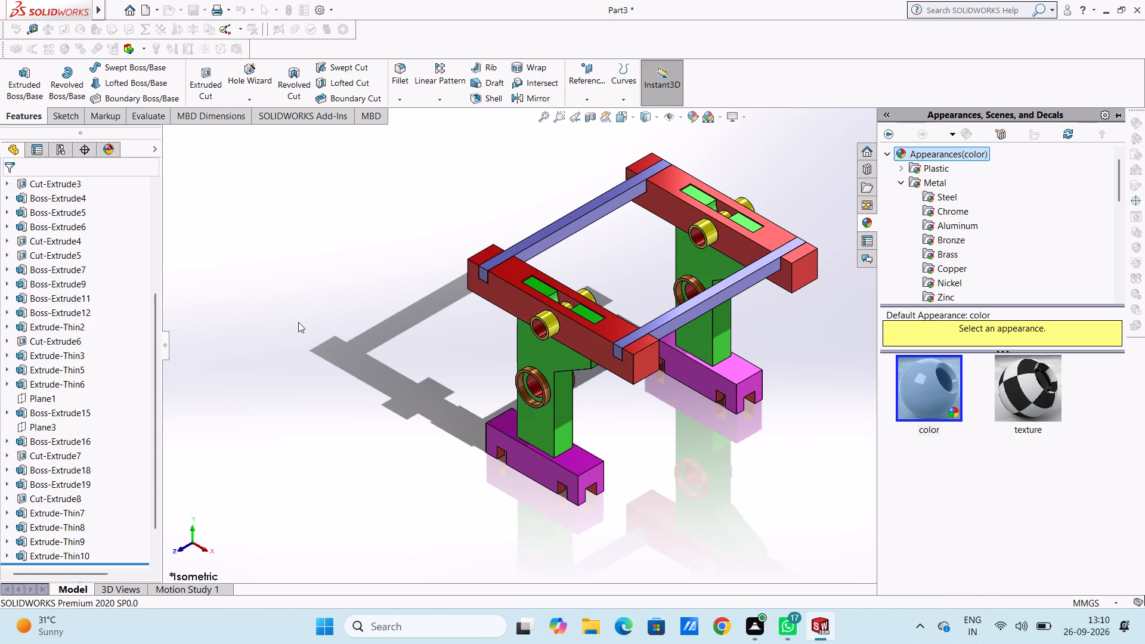
left_click(298, 321)
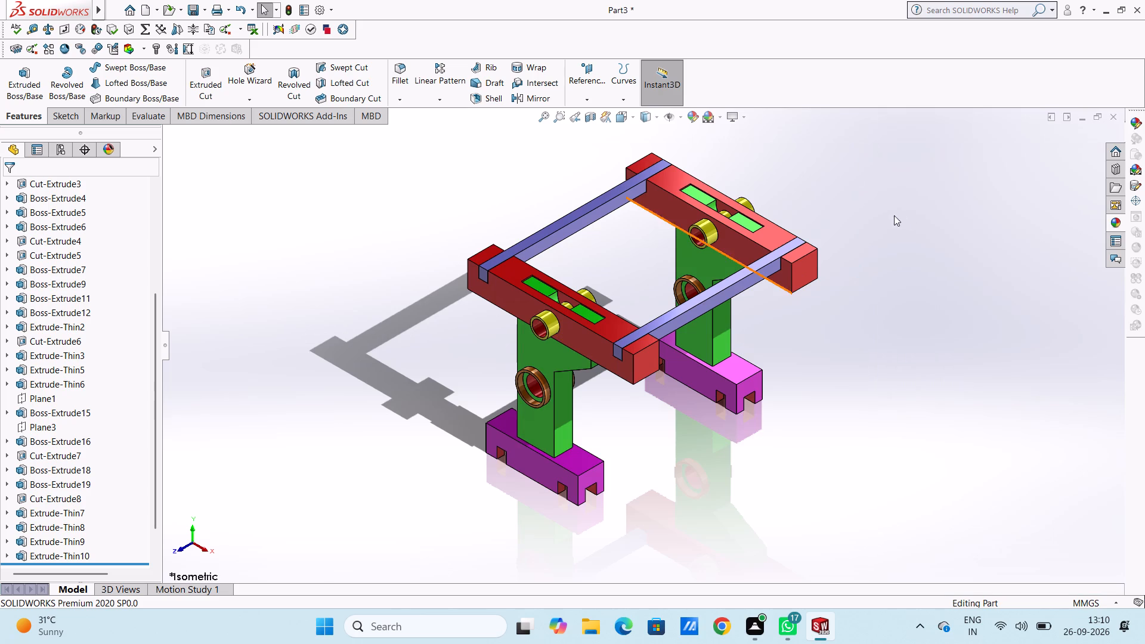
Apply the chromium plate metal appearance to the large and small bore faces of the yellow bushing on the front beam's outer side.
scroll(889, 212, "down", 1)
left_click(1116, 218)
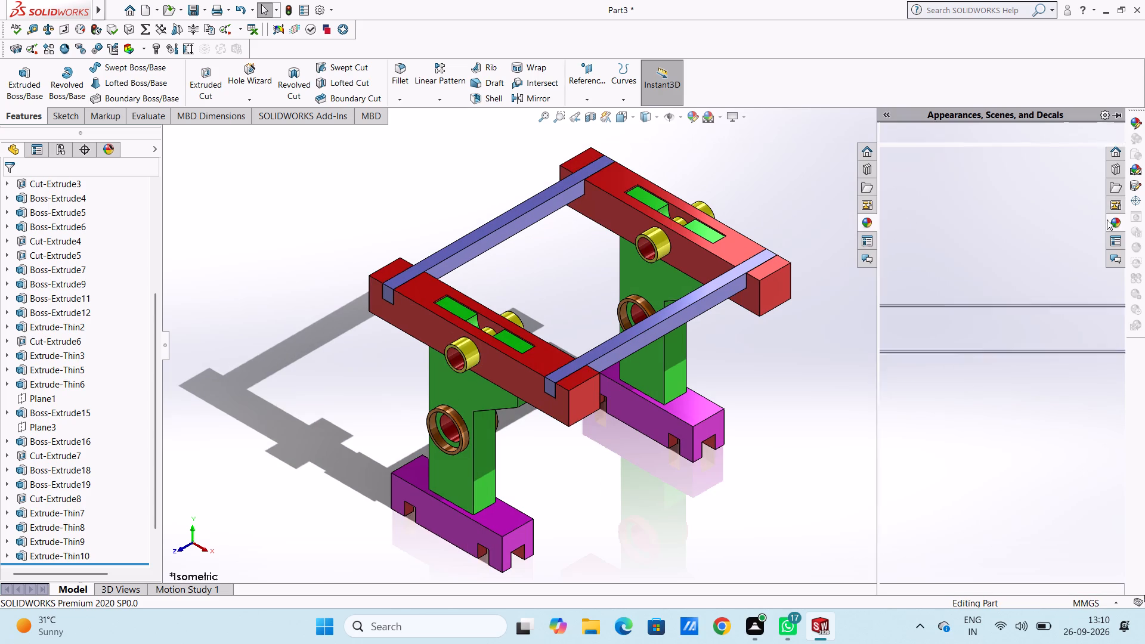
left_click(936, 186)
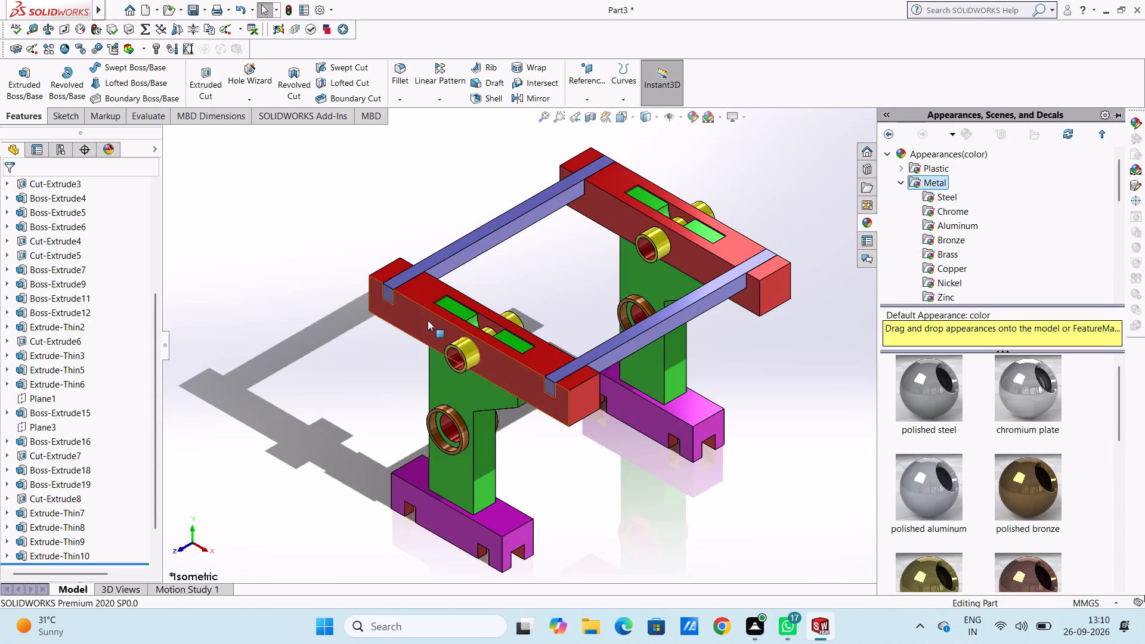
scroll(428, 322, "down", 7)
middle_click_drag(660, 358, 673, 338)
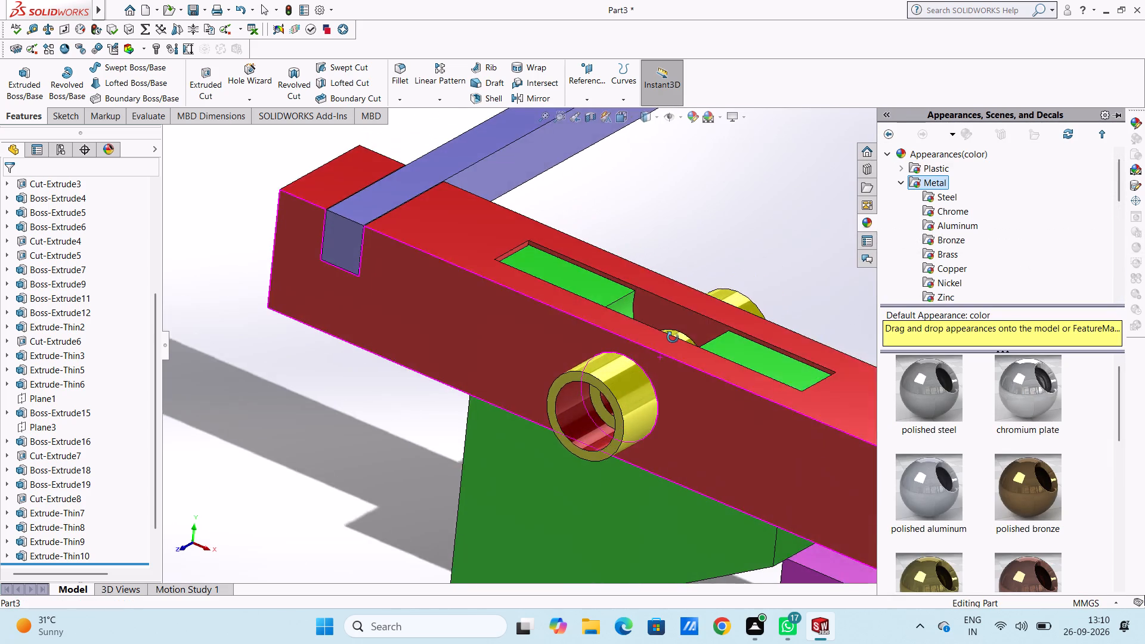
middle_click_drag(673, 338, 691, 308)
scroll(600, 371, "down", 2)
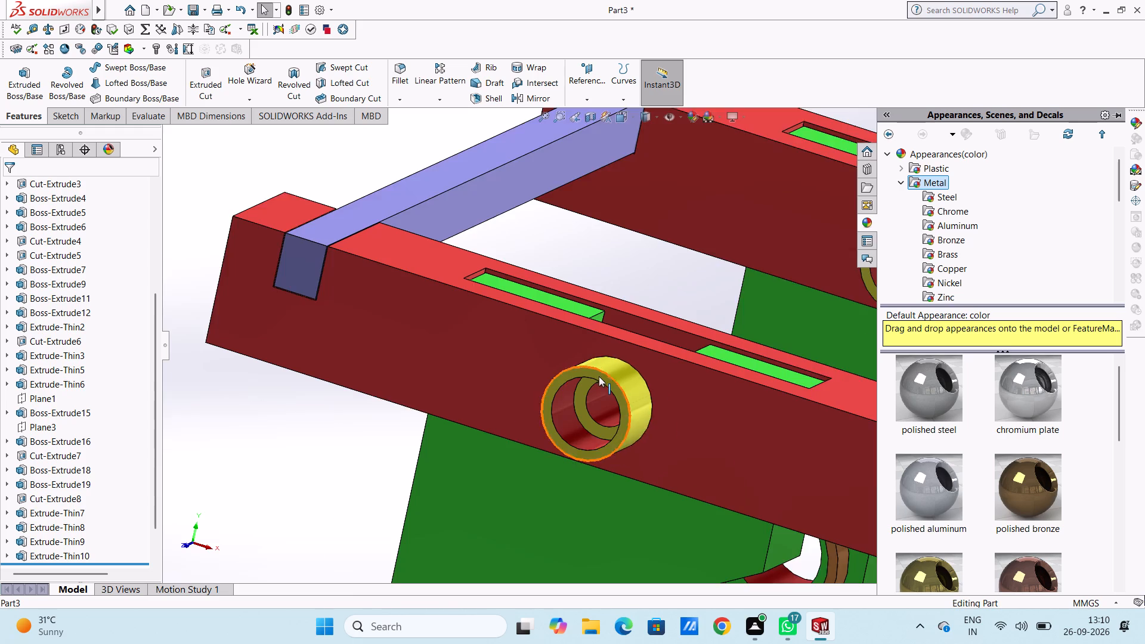
scroll(599, 376, "down", 1)
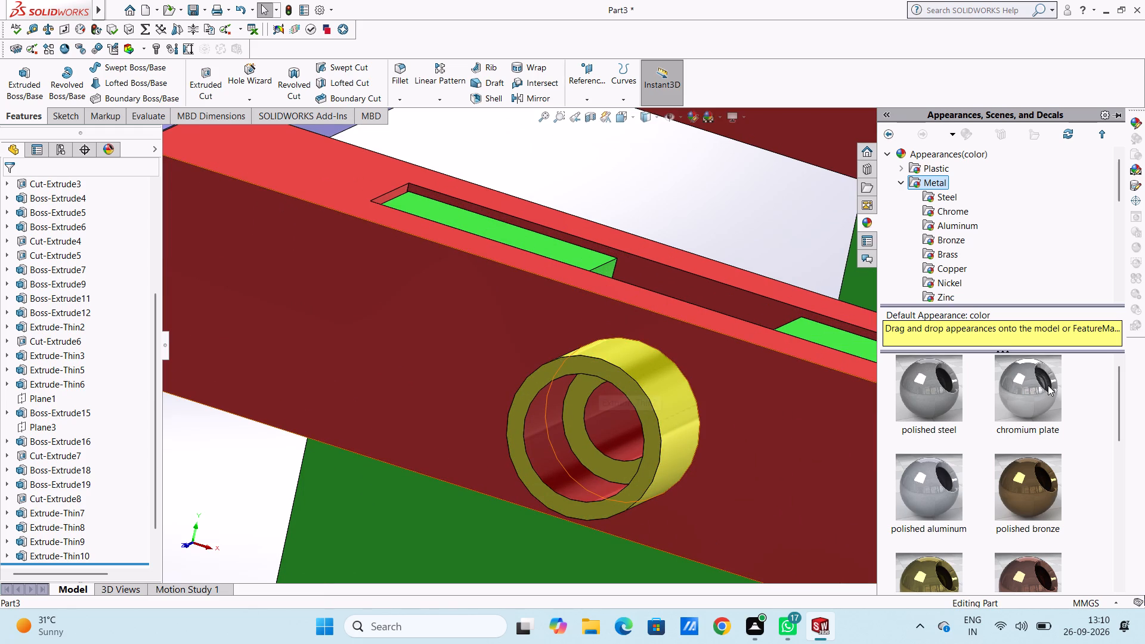
left_click_drag(1039, 386, 562, 444)
left_click(558, 444)
scroll(620, 419, "down", 6)
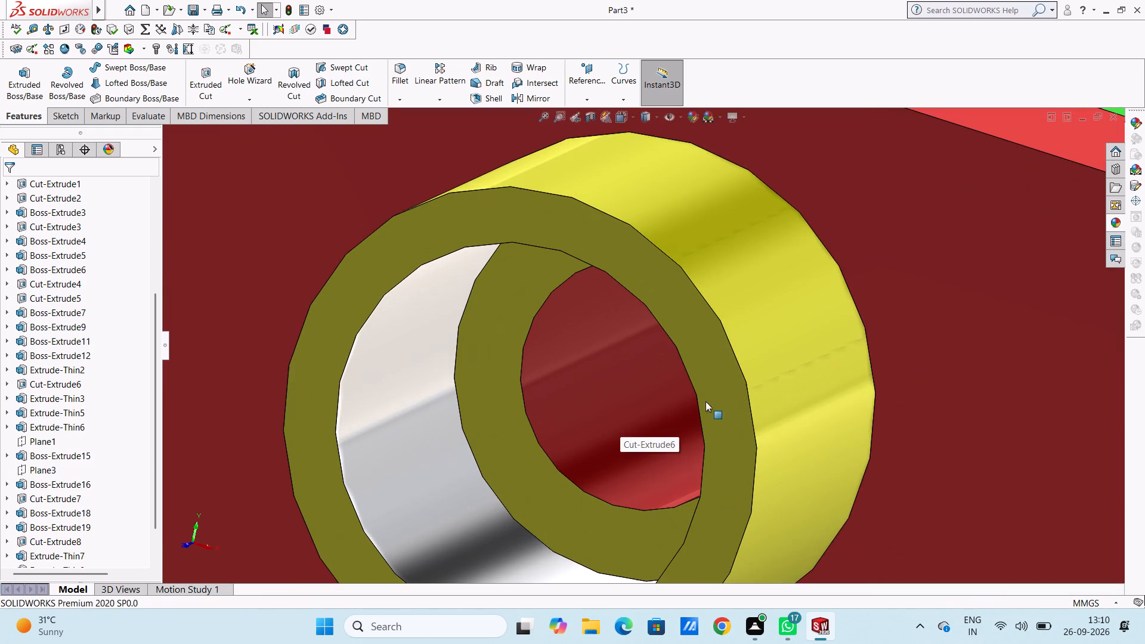
left_click(1114, 221)
left_click_drag(1030, 383, 1025, 385)
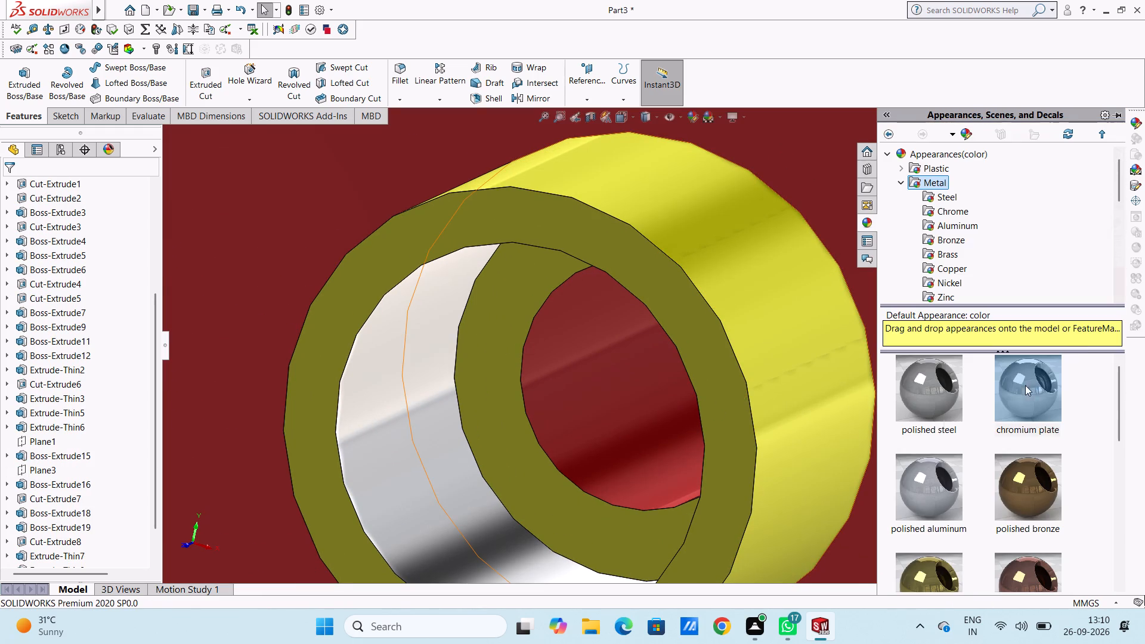
left_click_drag(1025, 385, 611, 399)
left_click(609, 398)
Apply chromium plate to the large and small bore faces of the yellow bushing on the rear beam's side facing the front beam.
scroll(609, 398, "up", 6)
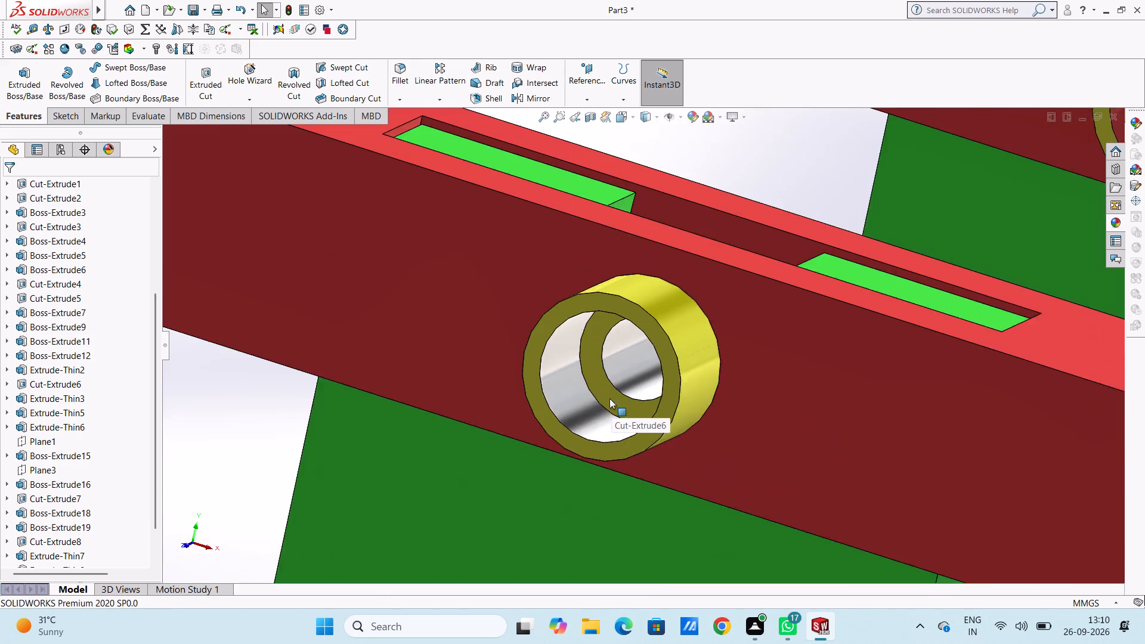
scroll(608, 394, "up", 8)
scroll(768, 286, "down", 7)
scroll(689, 282, "down", 6)
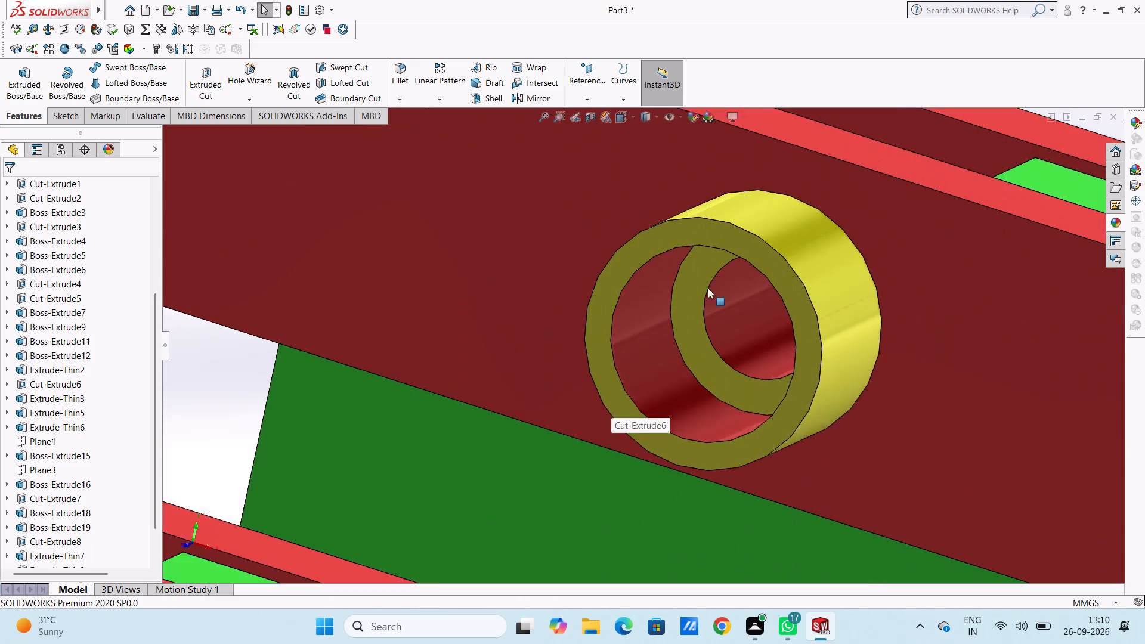
left_click(1111, 220)
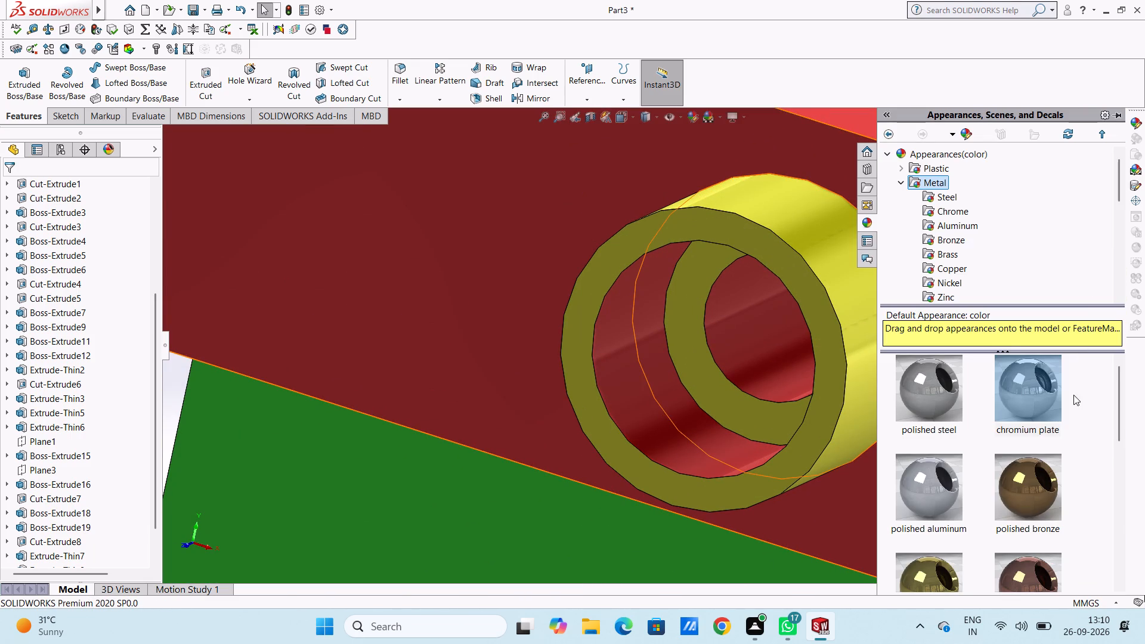
left_click_drag(1034, 393, 674, 407)
left_click(674, 407)
scroll(716, 292, "down", 5)
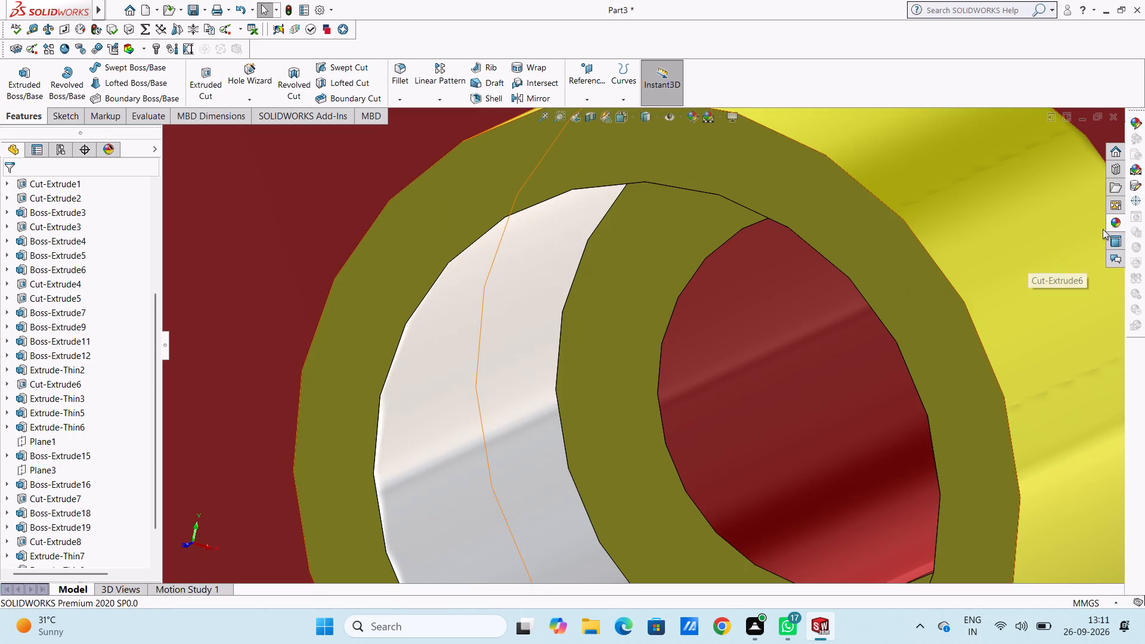
left_click(1115, 220)
left_click_drag(1040, 388, 731, 397)
left_click(729, 397)
scroll(729, 384, "up", 18)
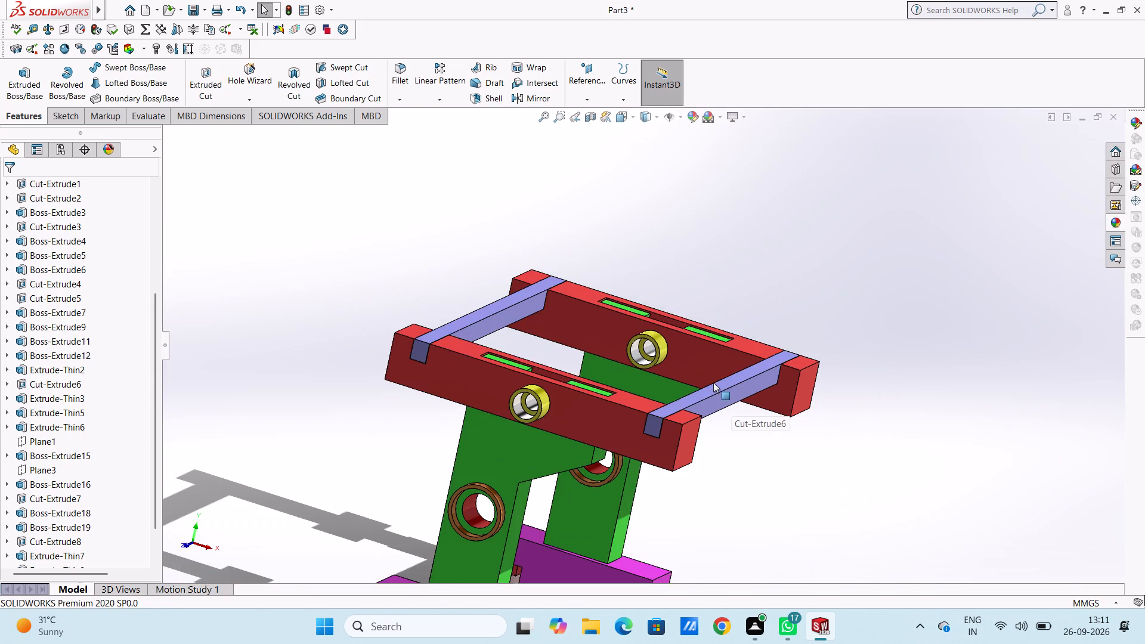
left_click(304, 377)
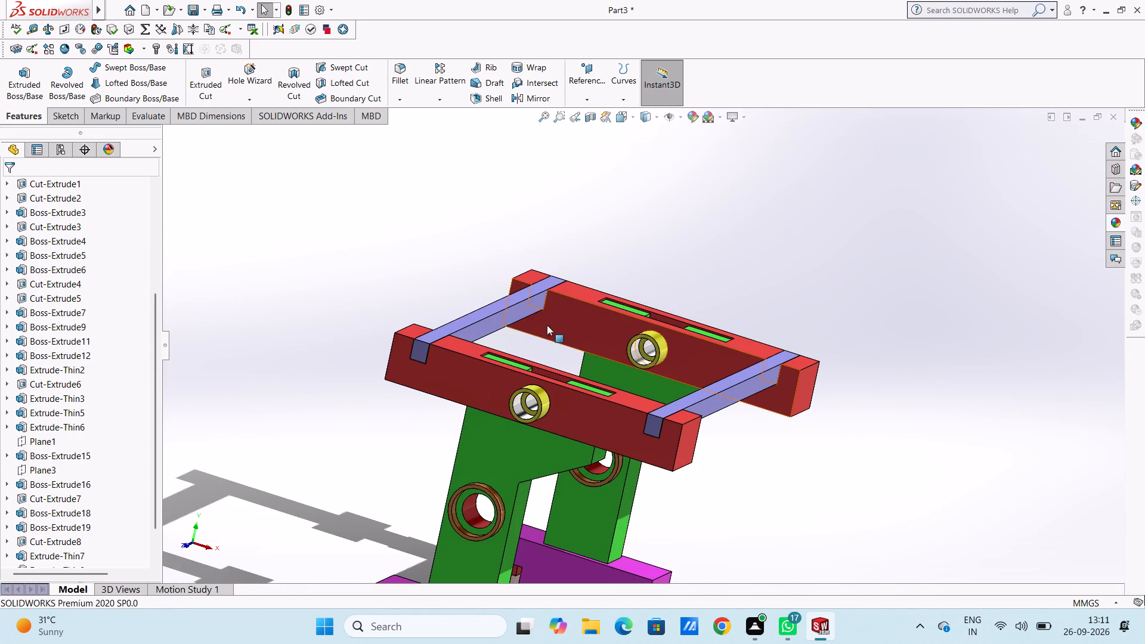
Apply chromium plate to the inner face of the front green leg's through hole.
scroll(413, 372, "up", 3)
scroll(552, 421, "down", 6)
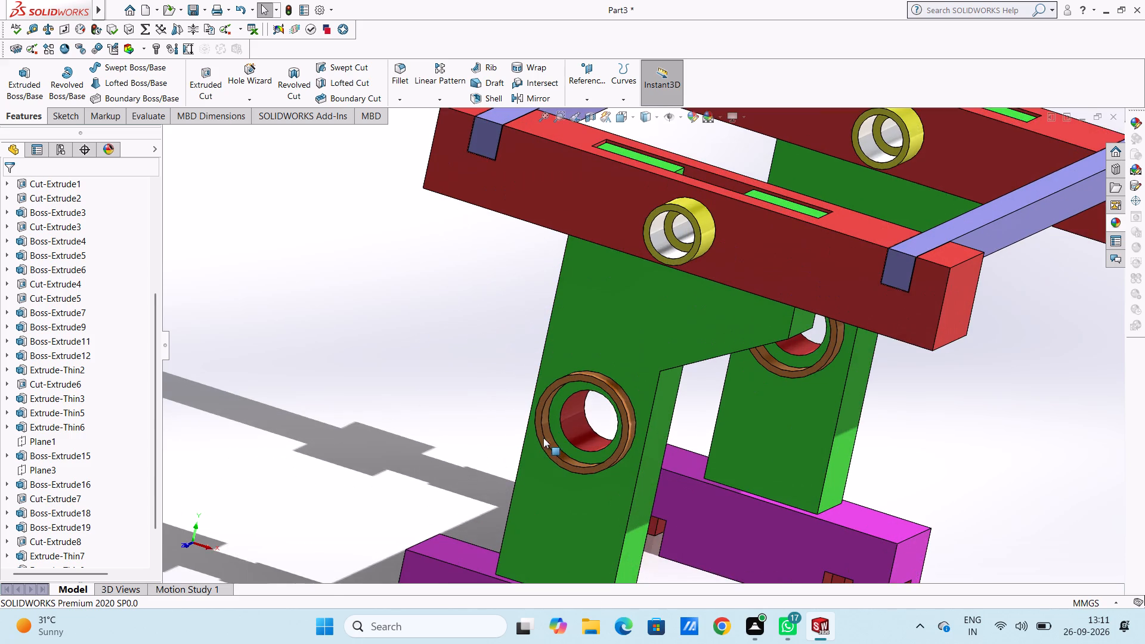
middle_click_drag(623, 386, 617, 389)
scroll(574, 421, "down", 7)
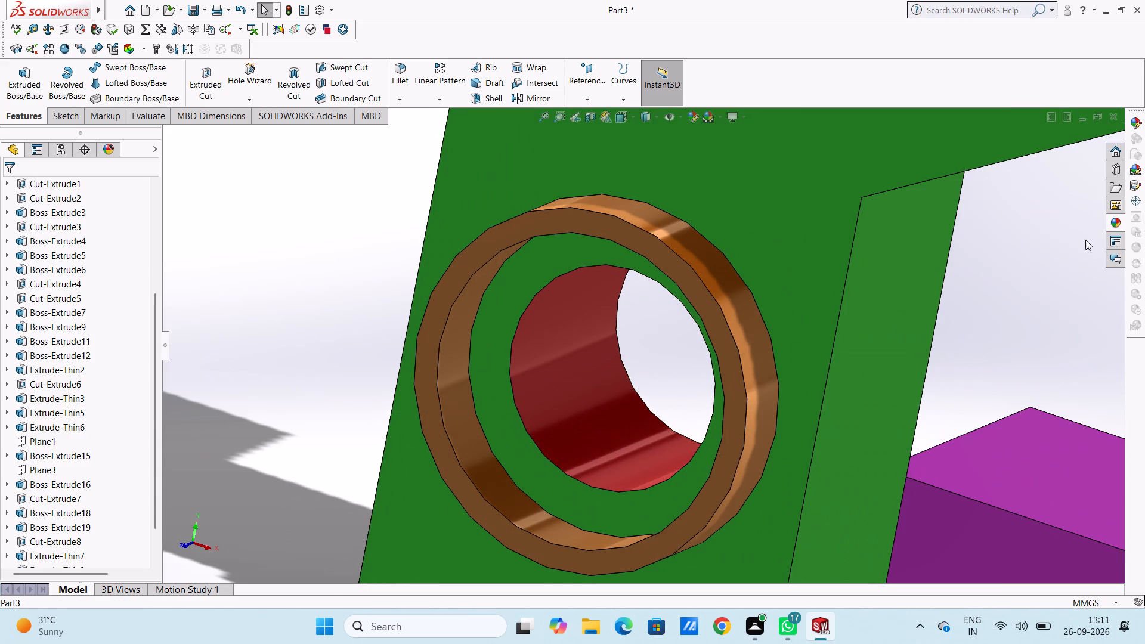
left_click(1114, 219)
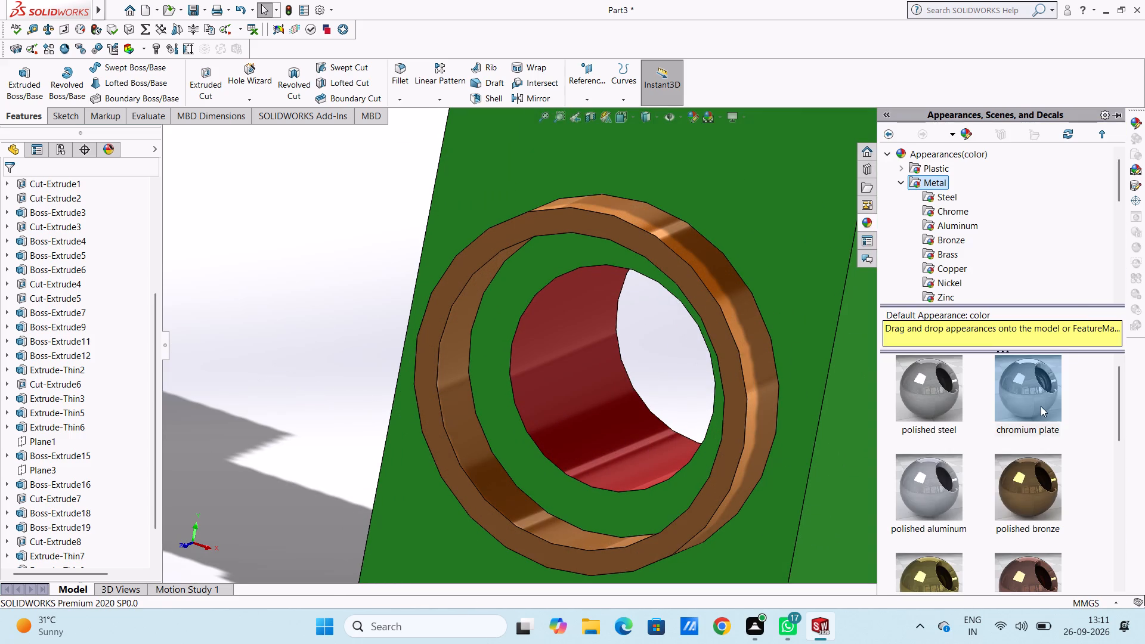
left_click_drag(1036, 381, 587, 378)
left_click(587, 377)
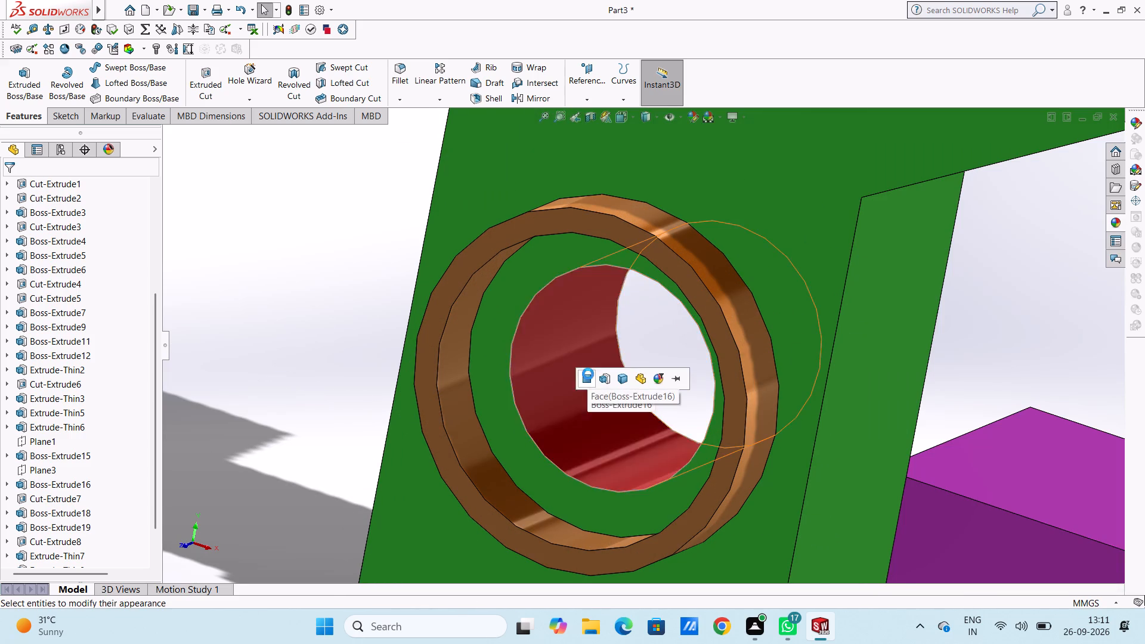
Apply chromium plate to the inner face of the rear green leg's through hole.
scroll(589, 371, "up", 6)
scroll(913, 264, "up", 4)
scroll(827, 296, "down", 3)
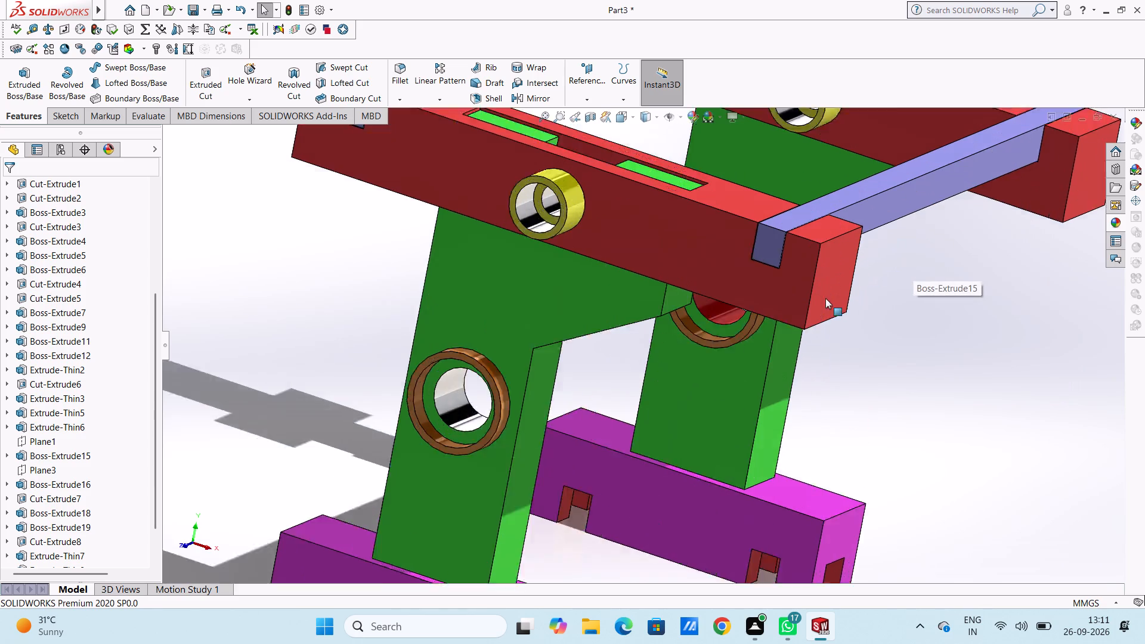
scroll(825, 298, "down", 4)
scroll(559, 327, "down", 5)
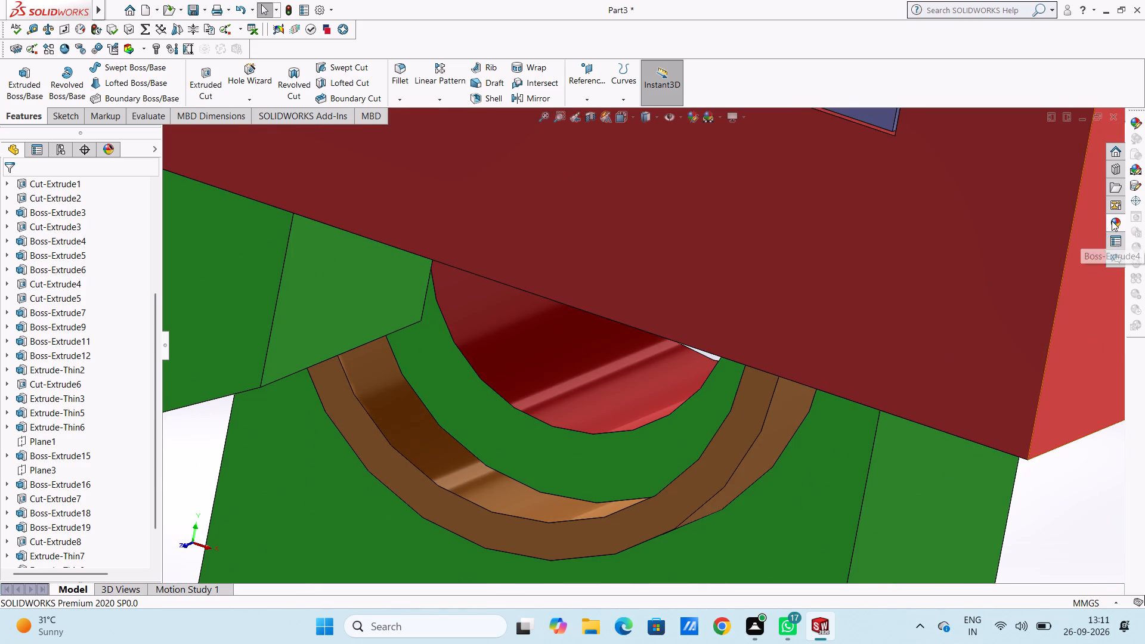
left_click(1112, 219)
left_click_drag(1022, 385, 543, 357)
left_click(542, 357)
scroll(541, 357, "up", 12)
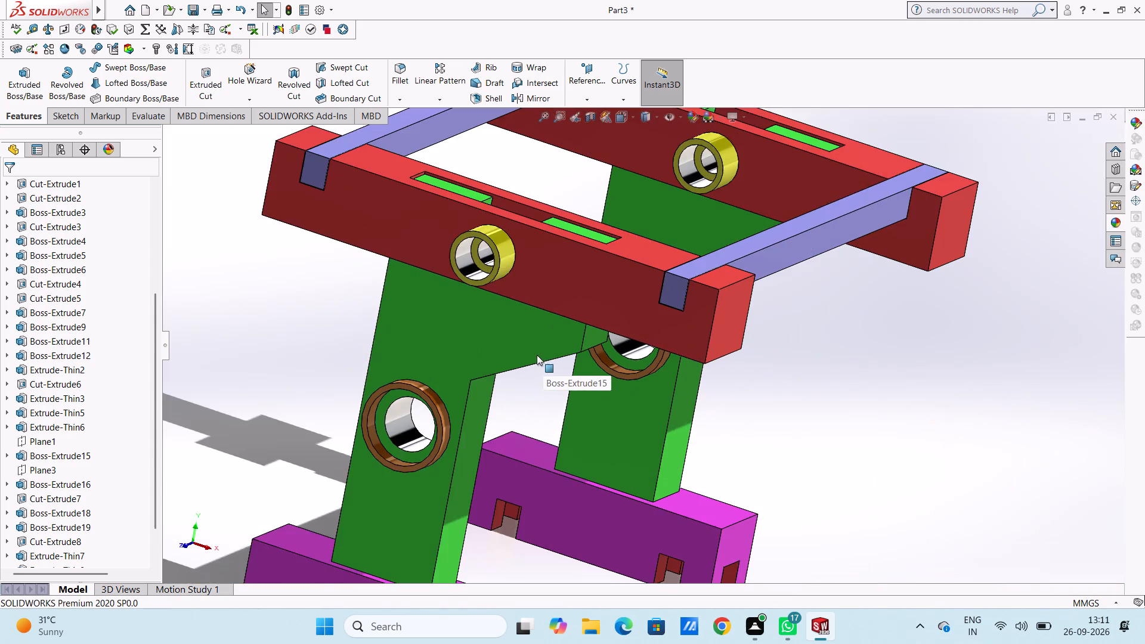
scroll(536, 355, "up", 5)
left_click(464, 364)
Apply chromium plate to the large bore face of the yellow bushing on the front beam's side facing the rear beam.
scroll(481, 343, "up", 1)
middle_click_drag(456, 343, 384, 332)
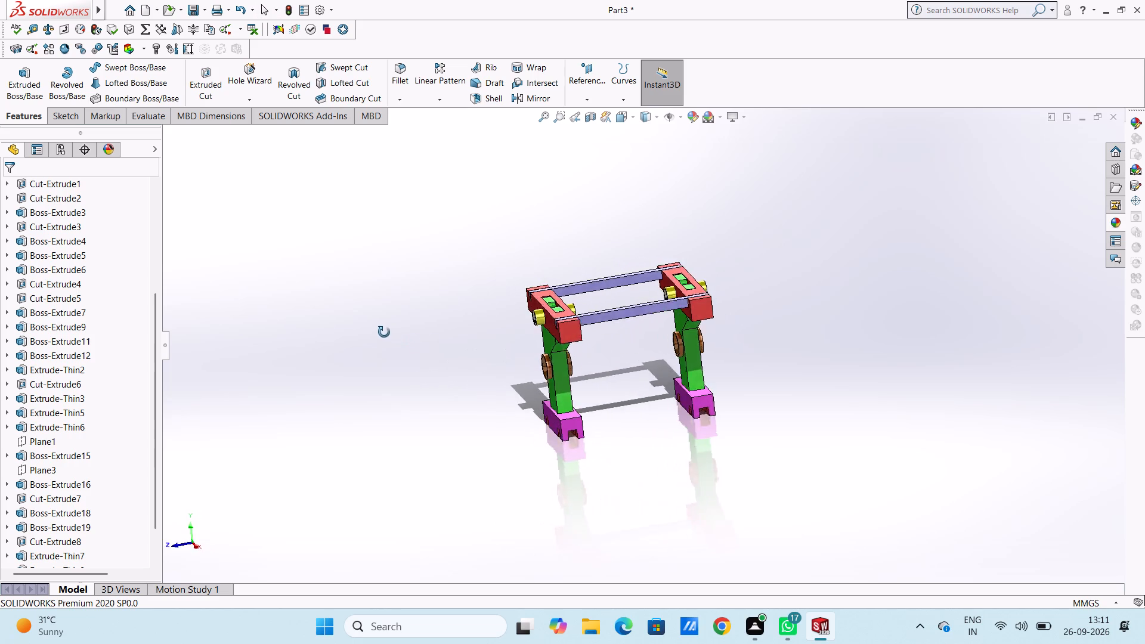
middle_click_drag(384, 332, 462, 377)
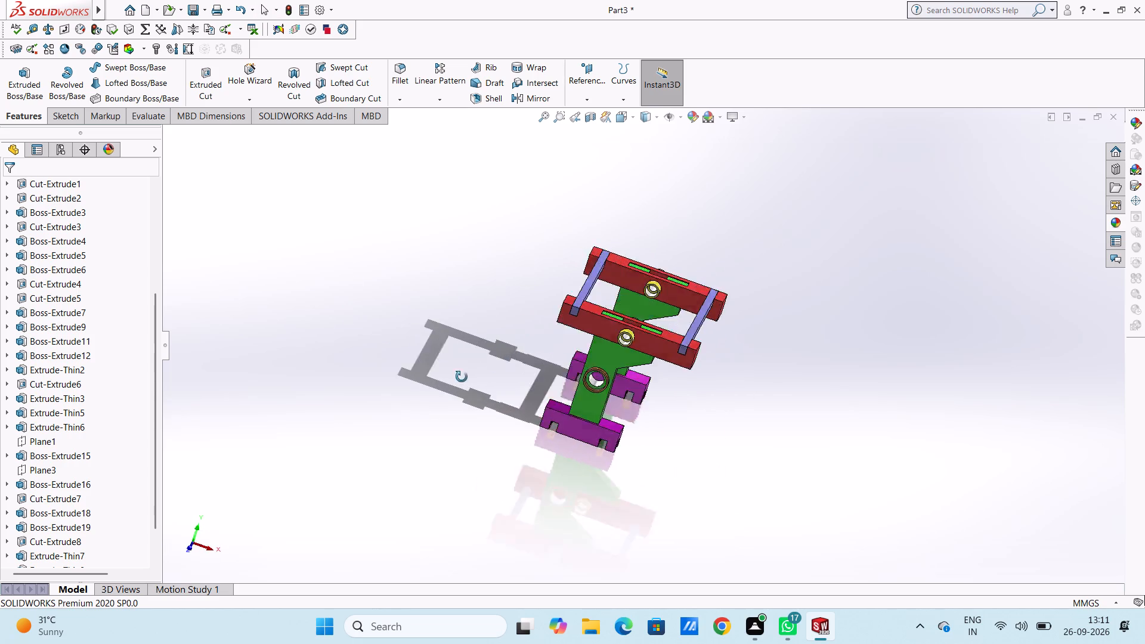
middle_click_drag(462, 377, 307, 435)
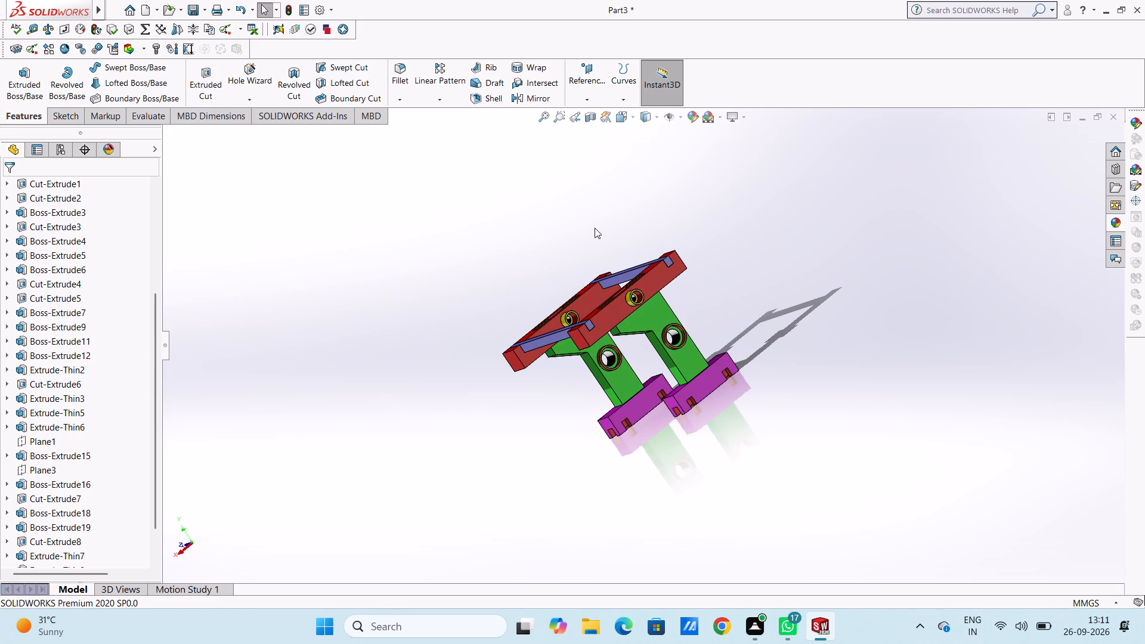
middle_click_drag(593, 227, 629, 298)
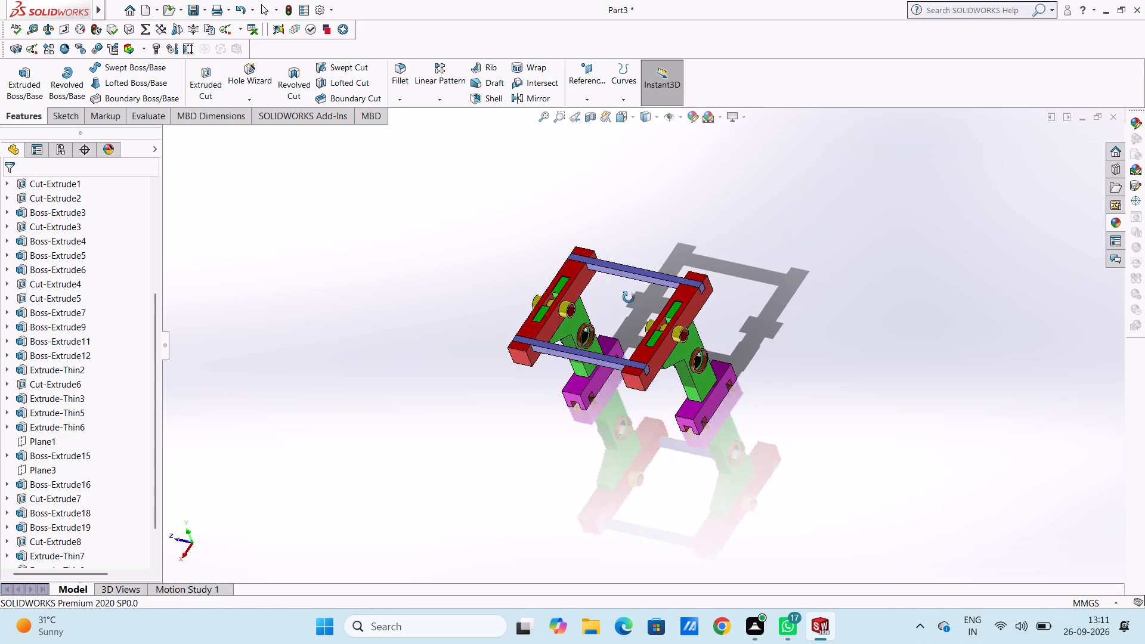
middle_click_drag(629, 298, 595, 302)
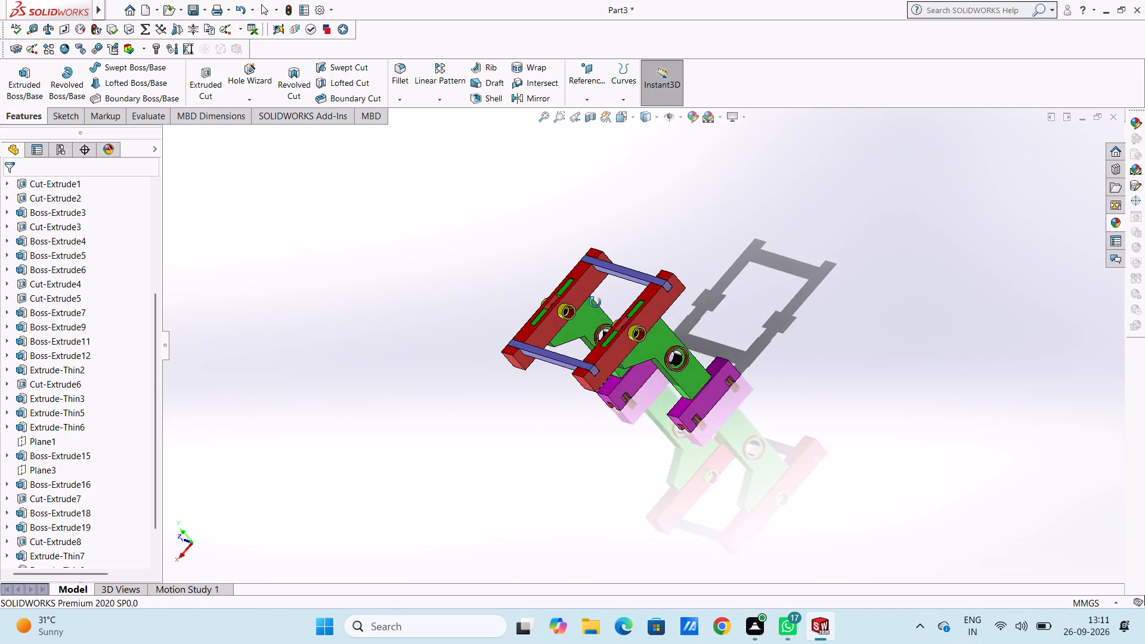
middle_click_drag(595, 302, 589, 302)
scroll(578, 312, "down", 6)
middle_click_drag(672, 333, 703, 341)
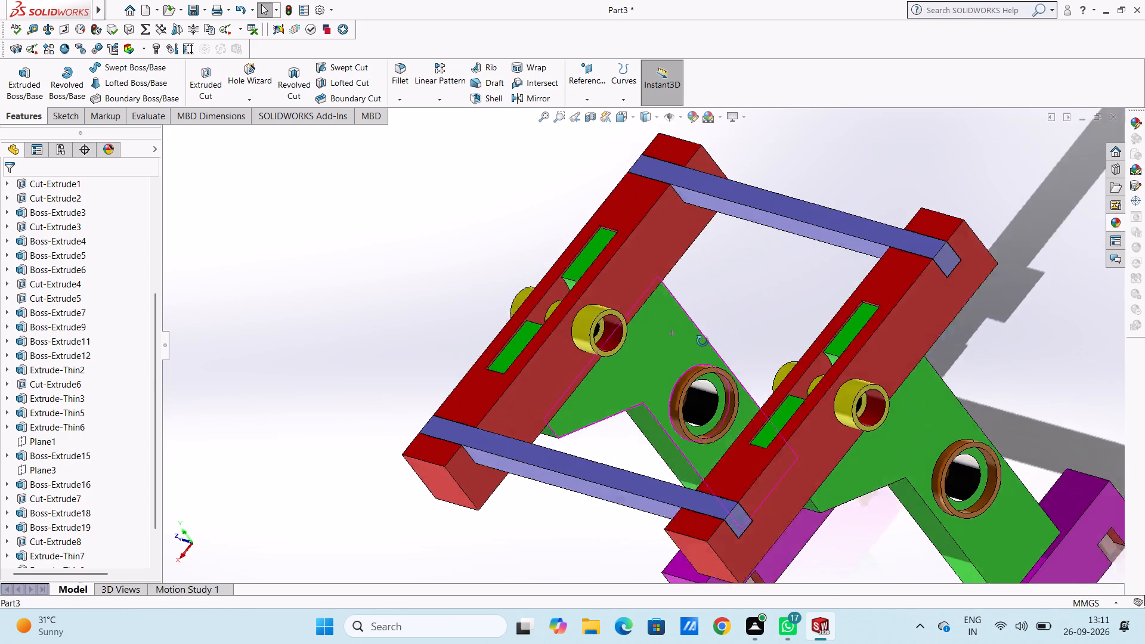
middle_click_drag(703, 341, 691, 340)
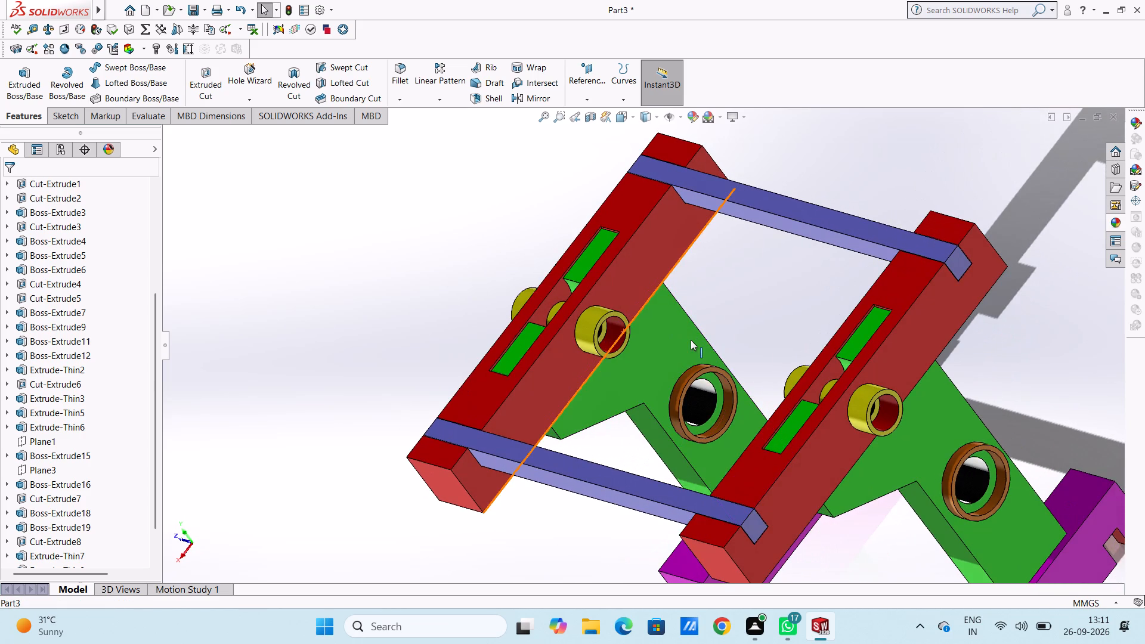
scroll(662, 343, "down", 4)
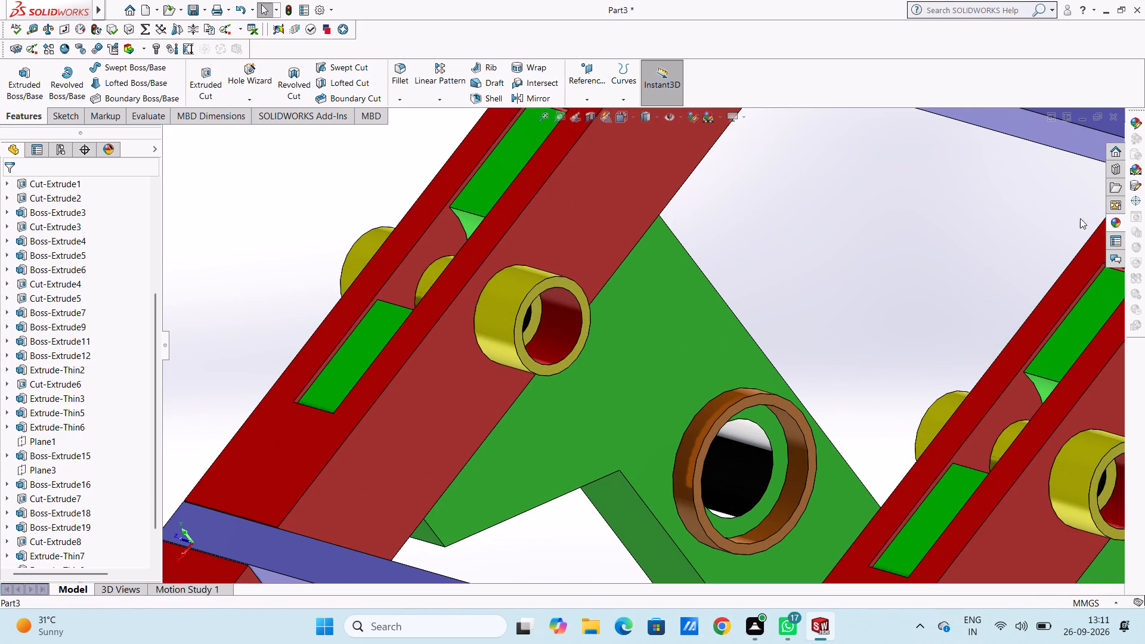
left_click(1115, 221)
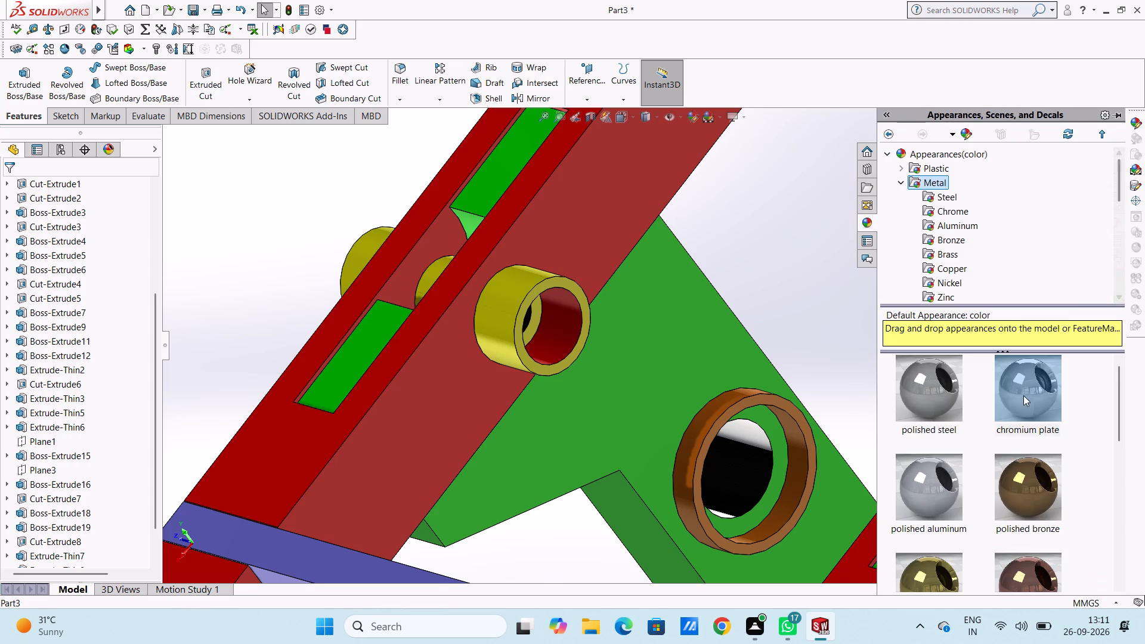
left_click_drag(1025, 391, 567, 324)
left_click(567, 324)
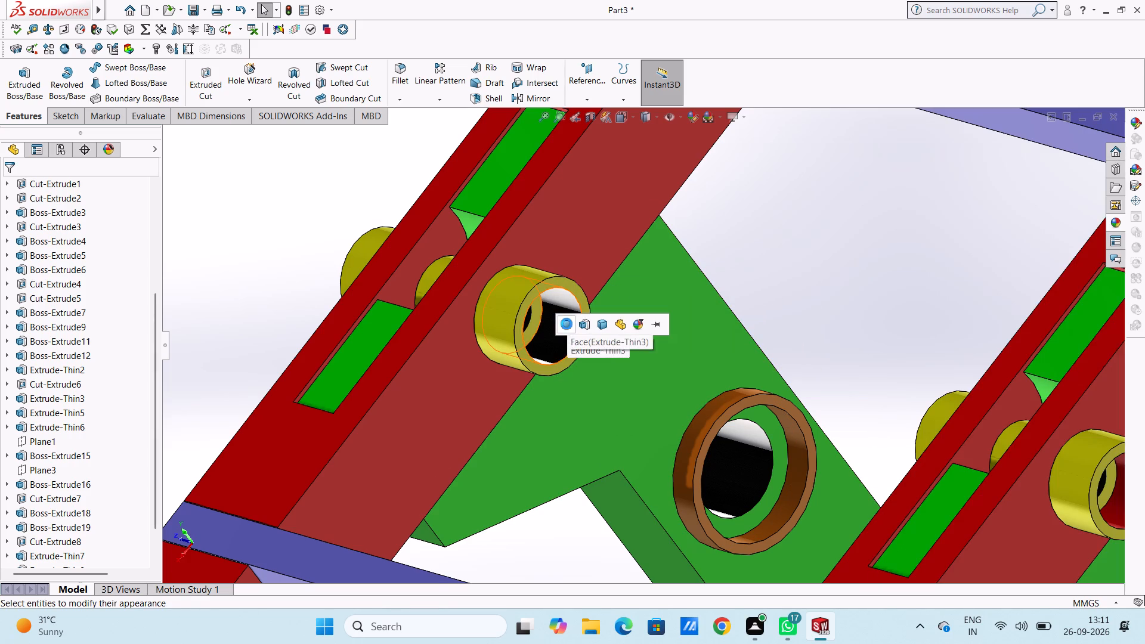
middle_click_drag(552, 308, 534, 298)
scroll(514, 300, "down", 6)
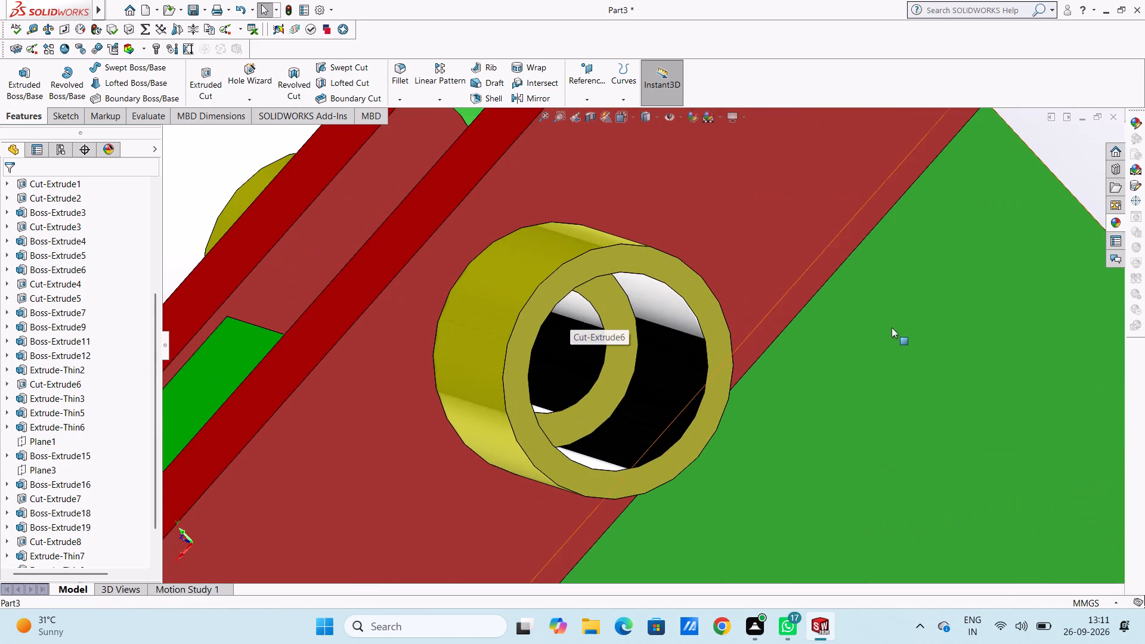
Apply chromium plate to the large bore face of the yellow bushing on the rear beam's outer side.
middle_click_drag(895, 327, 957, 323)
scroll(966, 343, "up", 6)
scroll(1033, 351, "up", 2)
middle_click_drag(1033, 351, 1031, 344)
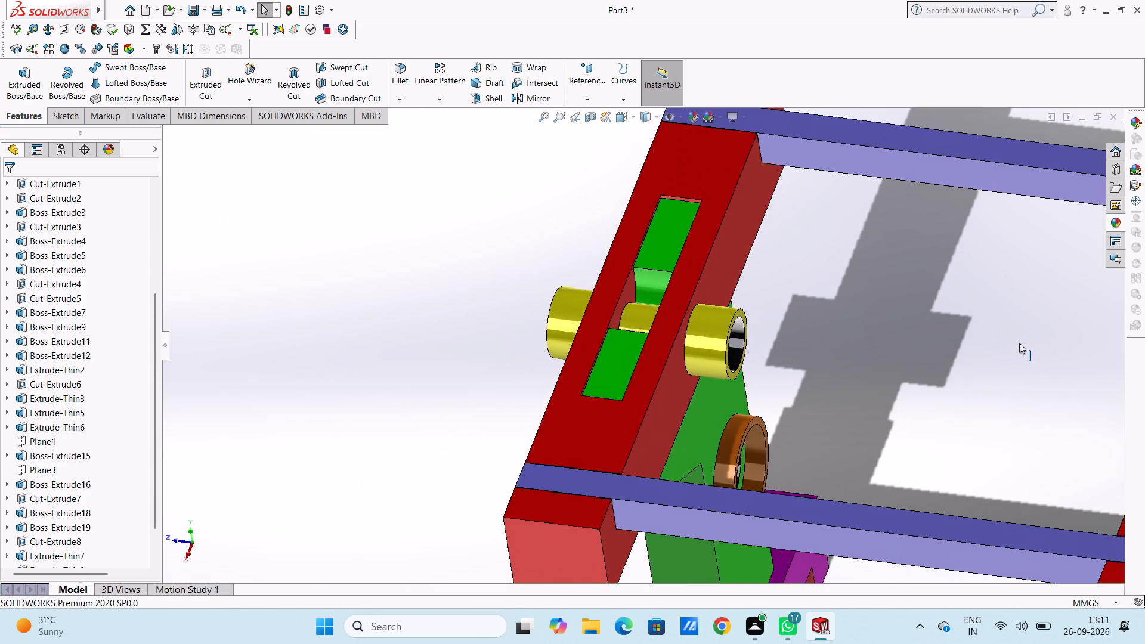
middle_click_drag(981, 346, 1044, 372)
scroll(1053, 381, "up", 4)
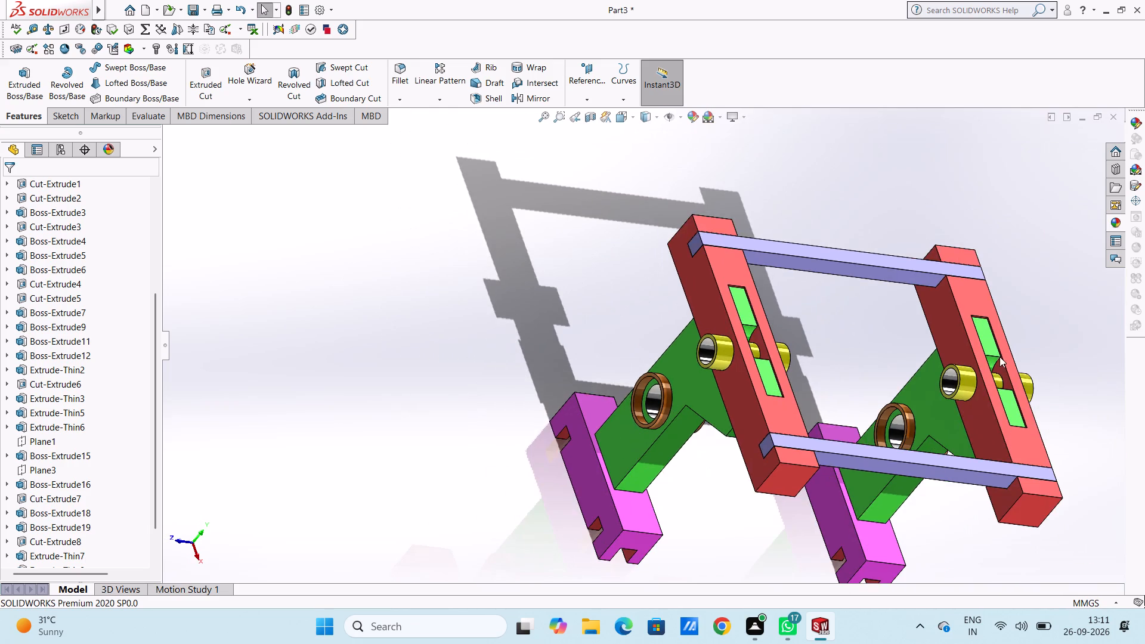
scroll(992, 363, "down", 5)
middle_click_drag(995, 351, 868, 326)
scroll(959, 408, "down", 6)
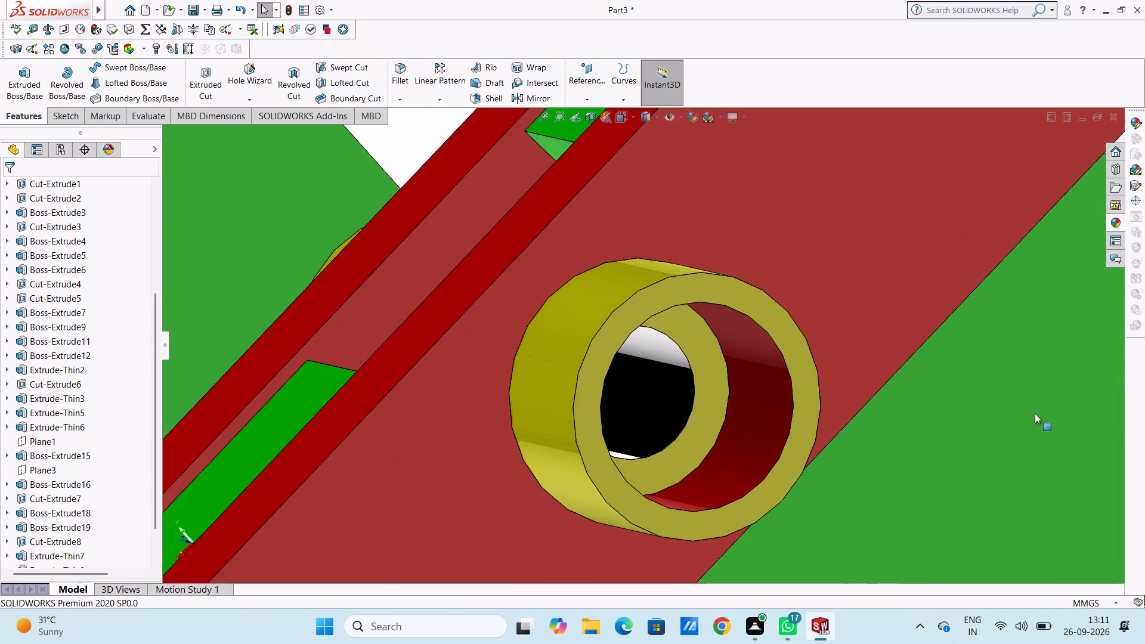
left_click(1115, 222)
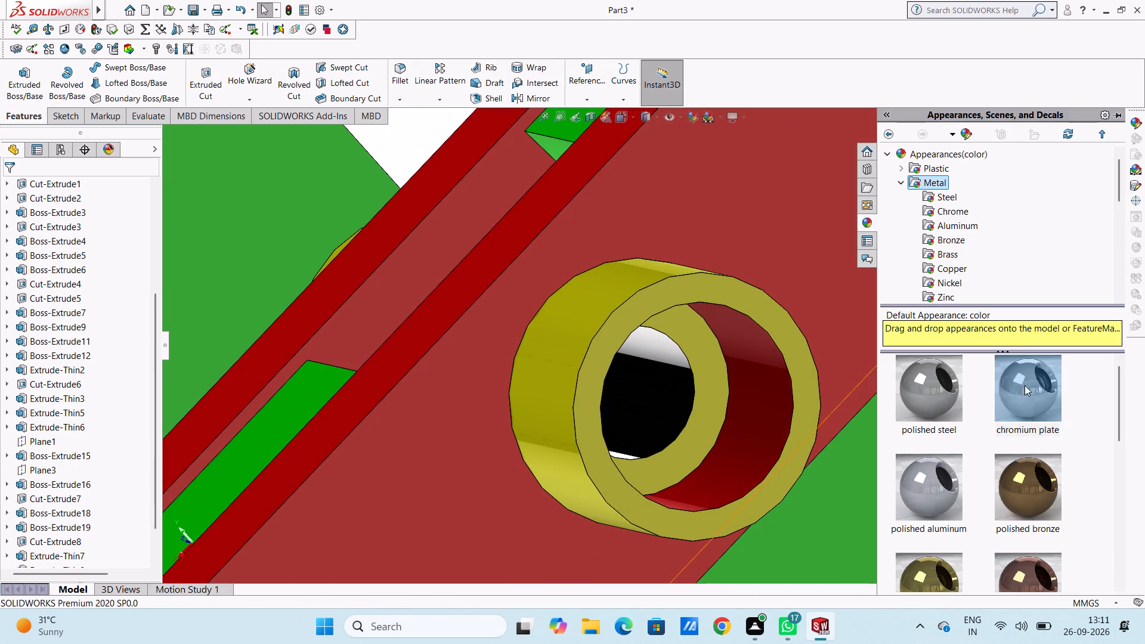
left_click_drag(1025, 385, 753, 417)
left_click(753, 417)
scroll(753, 419, "up", 7)
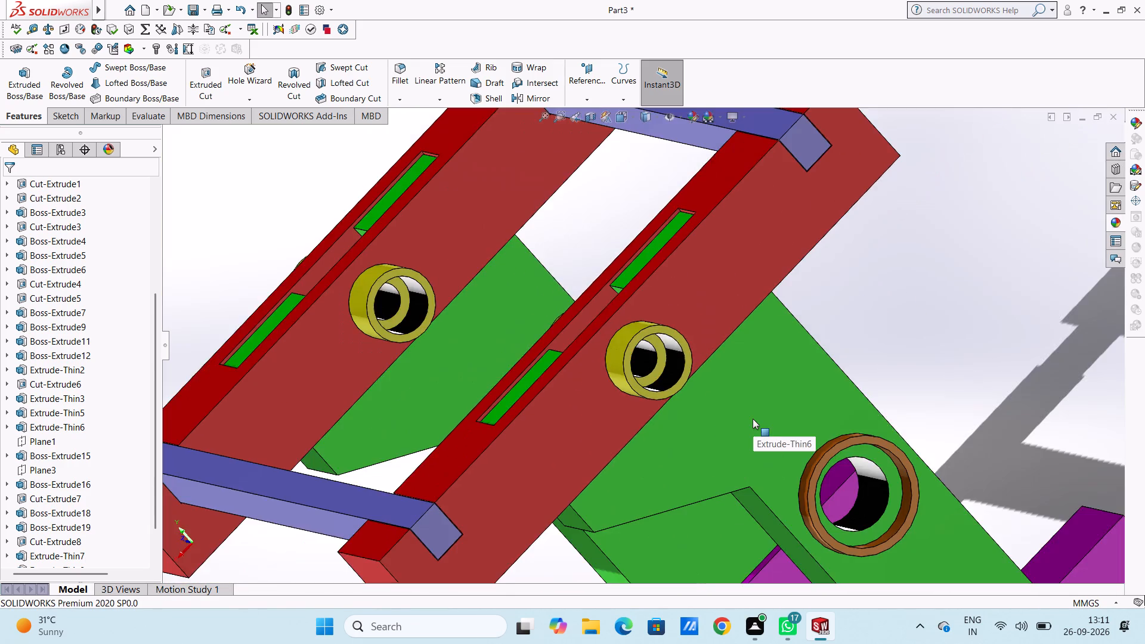
scroll(751, 416, "up", 6)
middle_click_drag(797, 357, 884, 351)
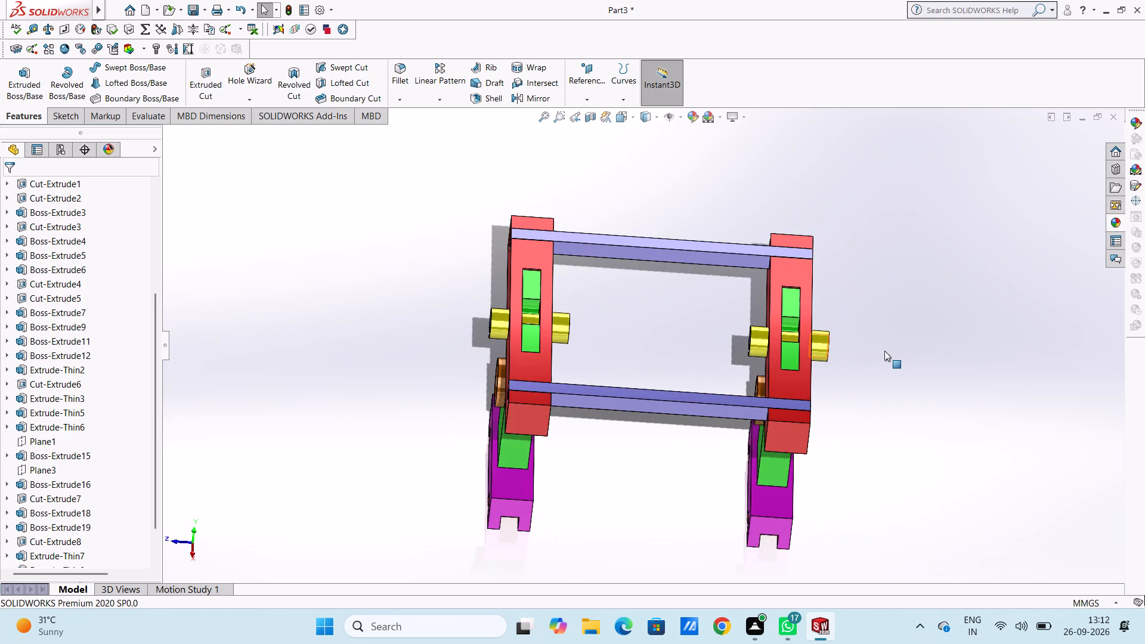
key("Escape")
key("Escape")
Set the model to the isometric view and save the part in Documents as "double trestle roller support stand".
key("ctrl+7")
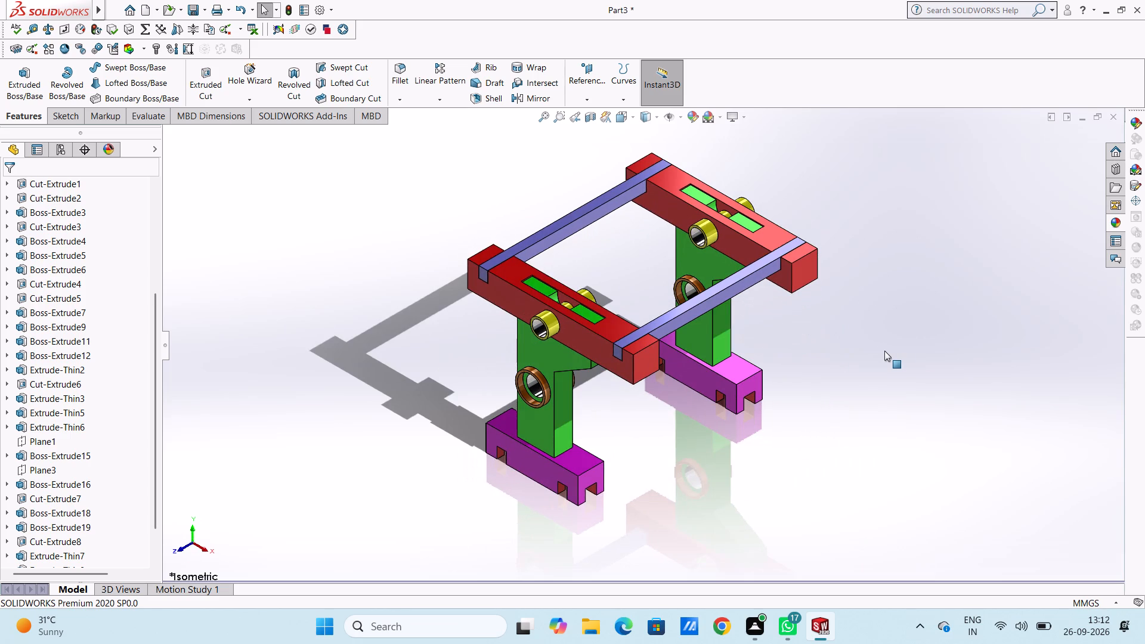
key("ctrl+s")
type("double")
key("space")
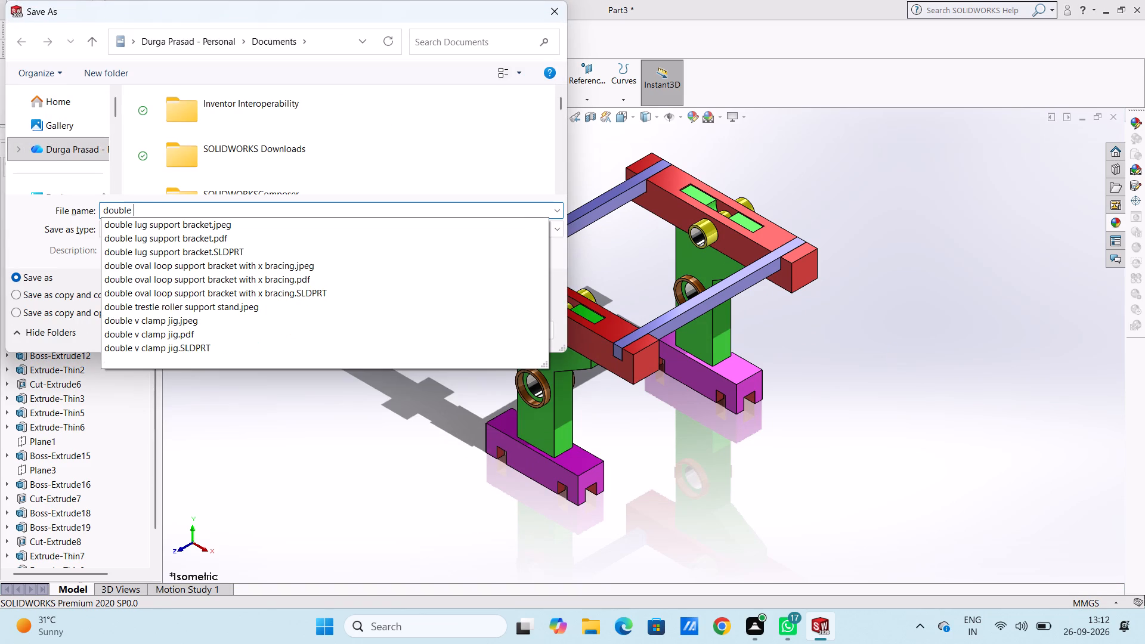
type("trestk")
key("BackSpace")
type("le")
key("space")
type("roller")
key("space")
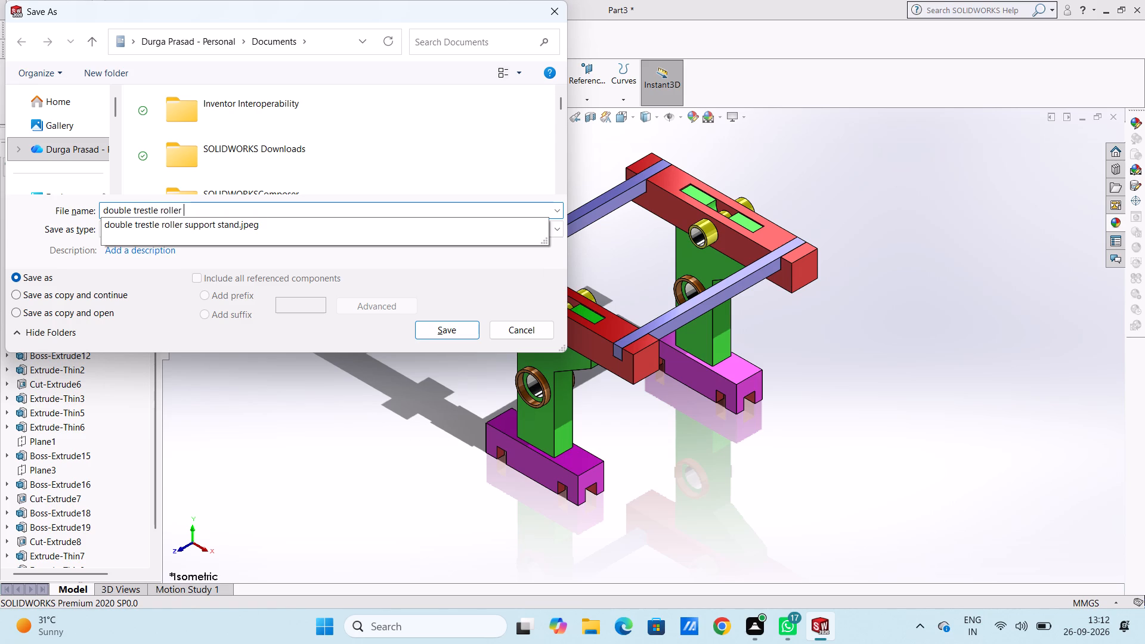
type("support")
key("space")
type("stand")
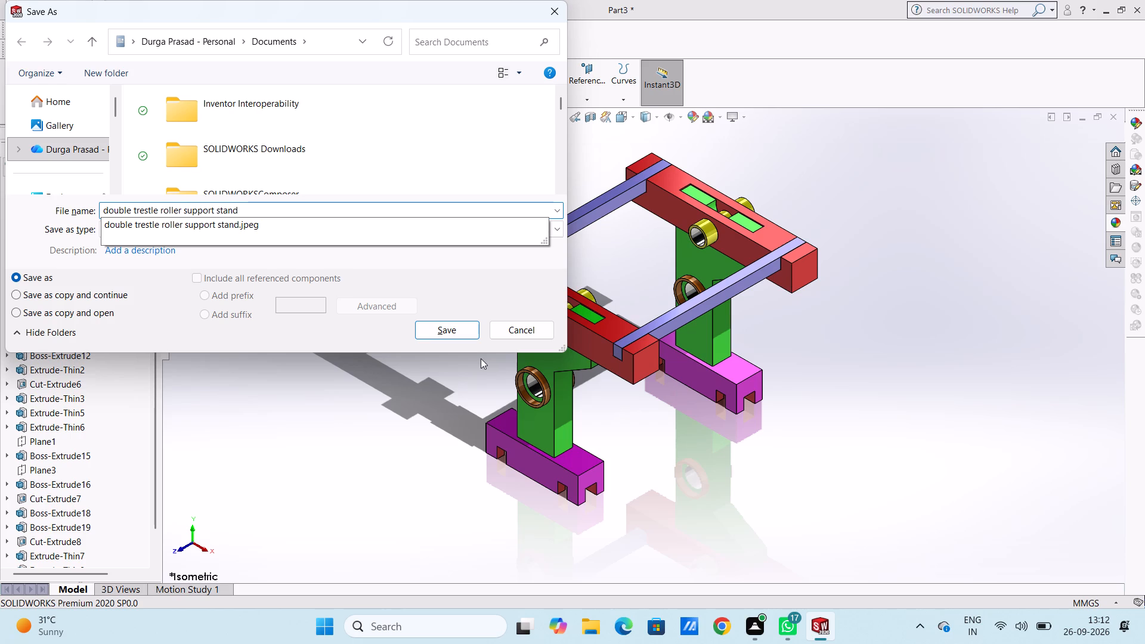
left_click(457, 330)
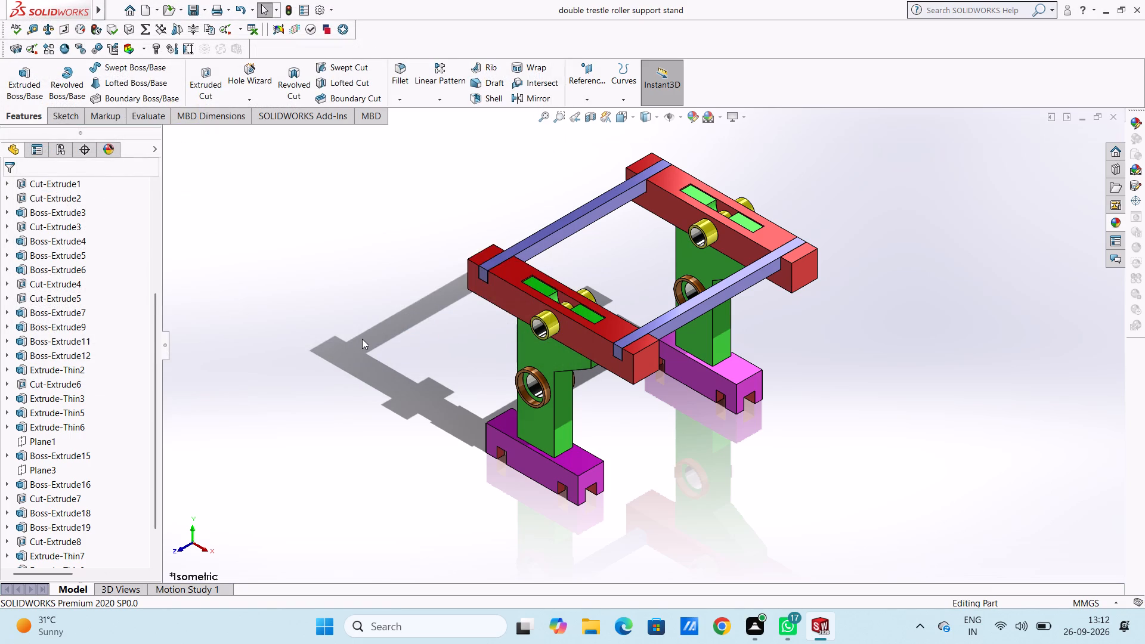
Save a PDF copy of the part in Documents under the name "double trestle roller support stand".
left_click(205, 9)
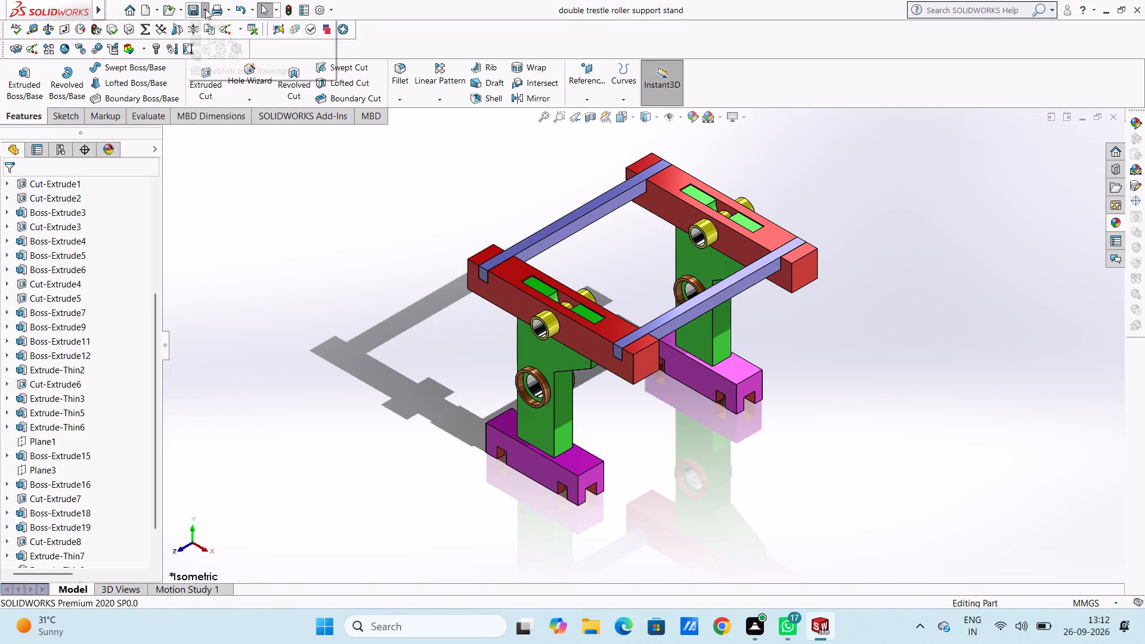
left_click(220, 42)
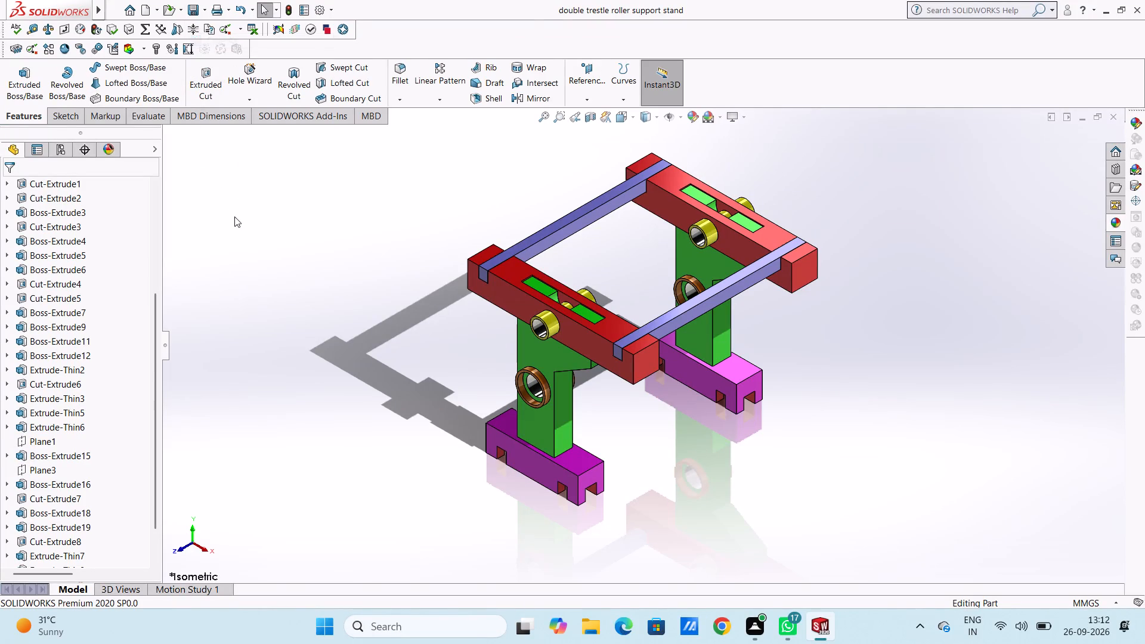
left_click(277, 231)
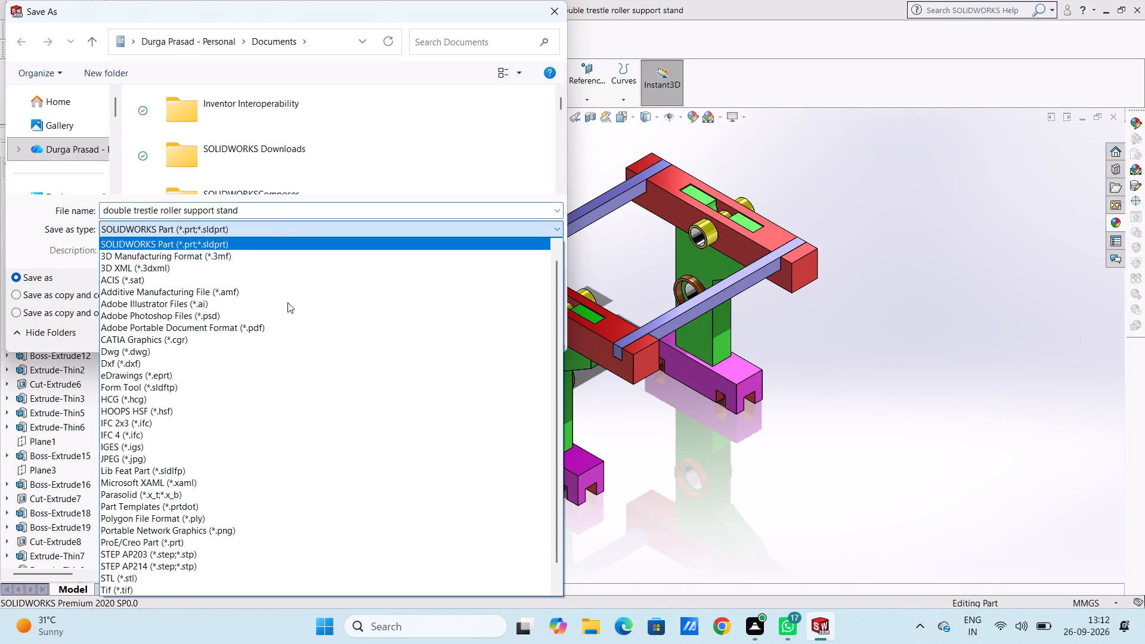
left_click(283, 333)
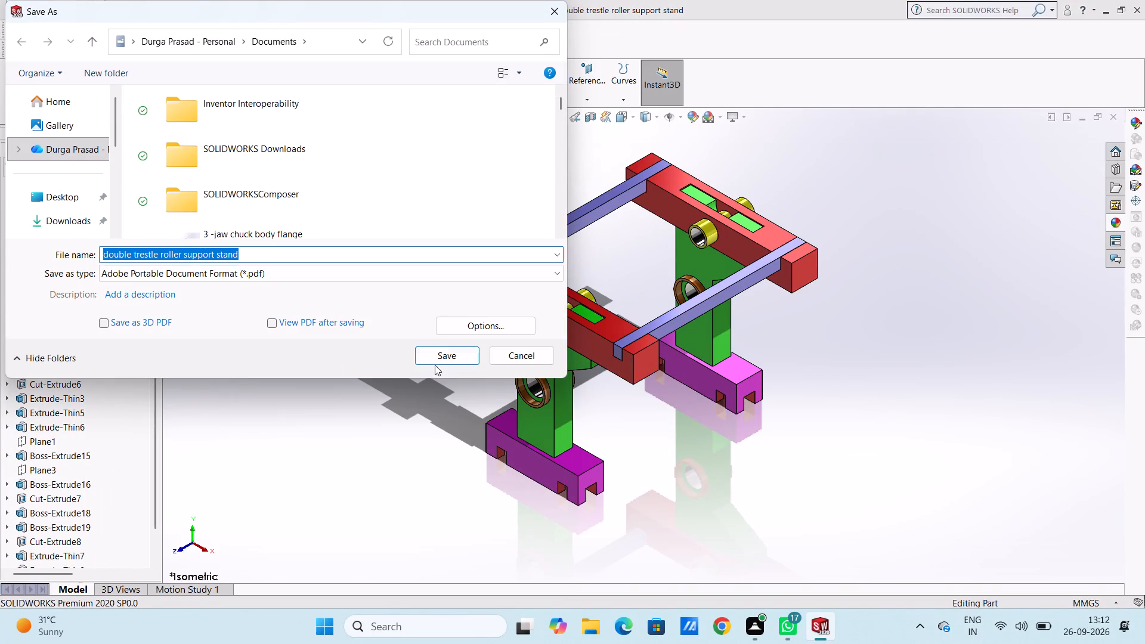
left_click(435, 365)
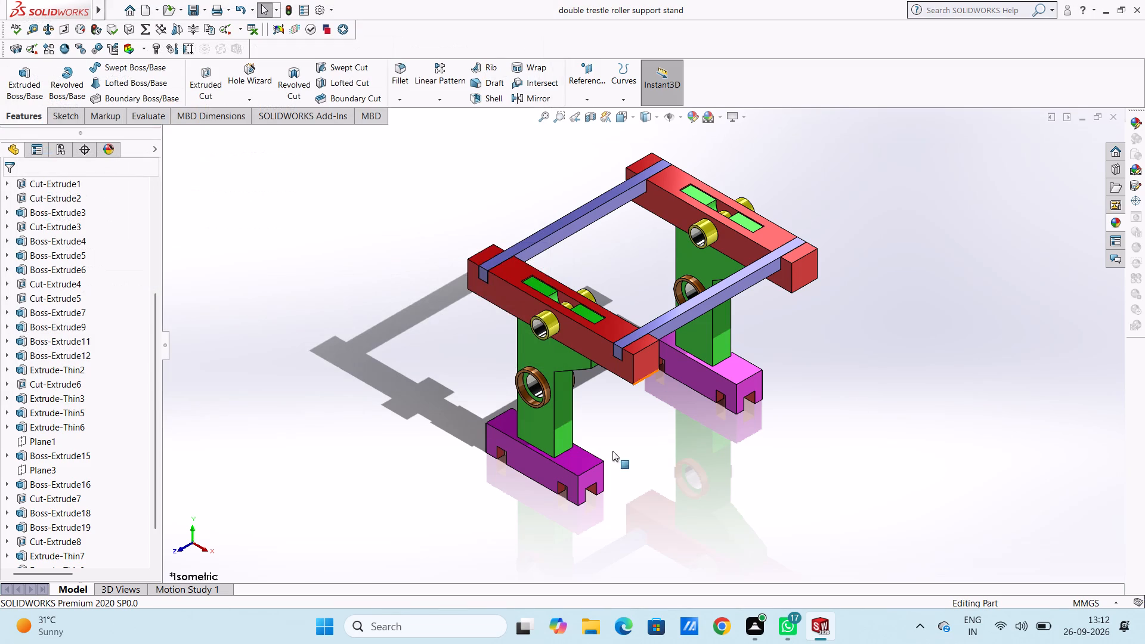